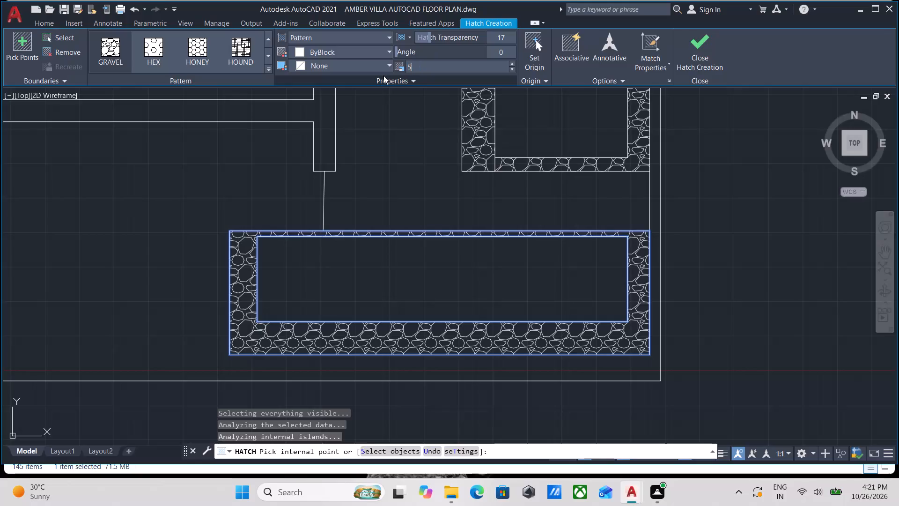
Set the GRAVEL hatch scale to 6 for the border around the lower rectangular planter and finish the hatch.
key(Return)
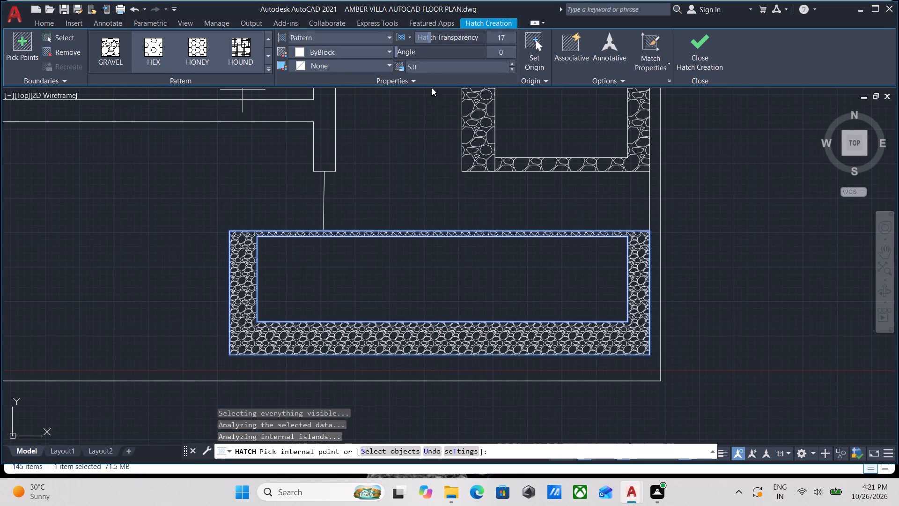
click(428, 65)
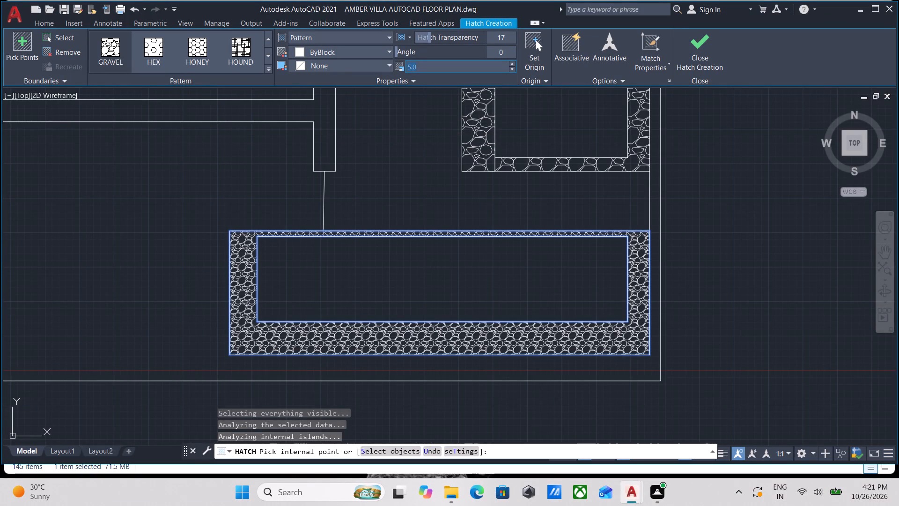
key(6)
key(Return)
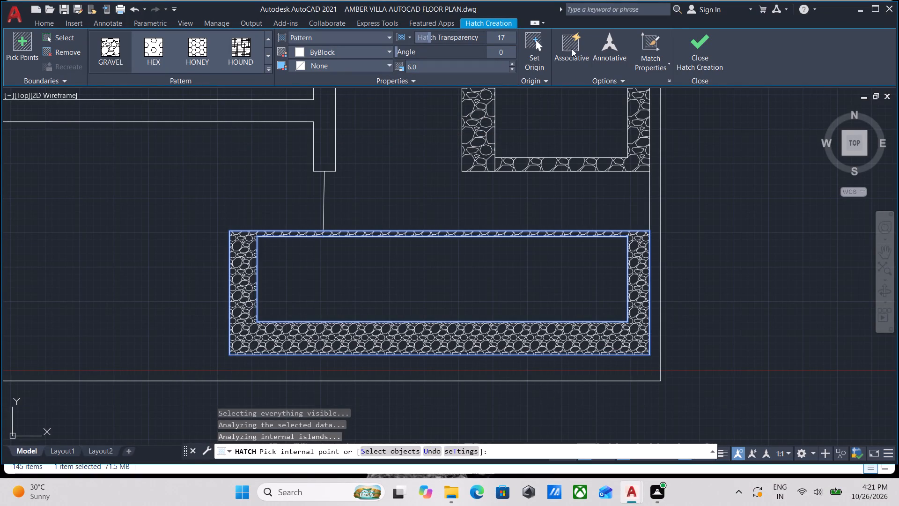
click(707, 56)
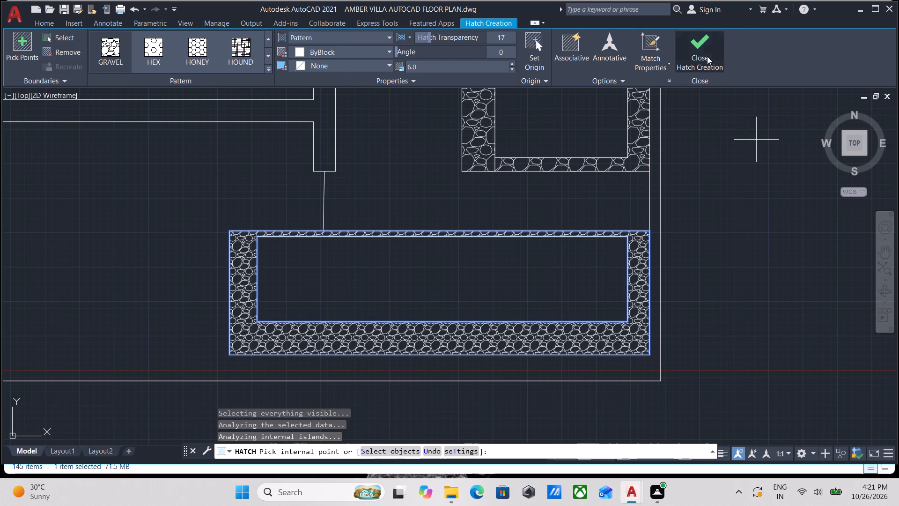
Draw a horizontal line from the lower gravel border's top-left corner to the vertical line beside the brick-paved area.
scroll(359, 240, down, 2)
middle_drag(337, 237, 497, 245)
middle_drag(325, 246, 396, 247)
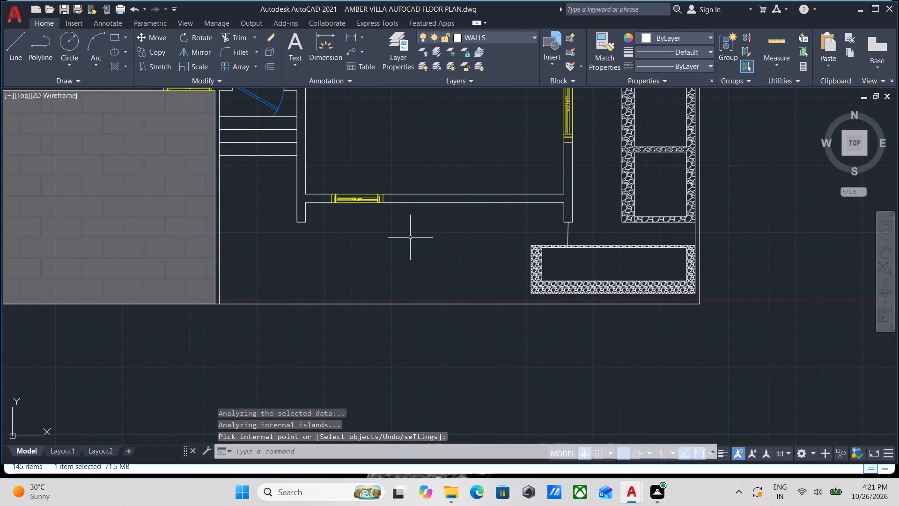
scroll(416, 235, down, 1)
middle_drag(416, 235, 567, 247)
scroll(494, 253, down, 1)
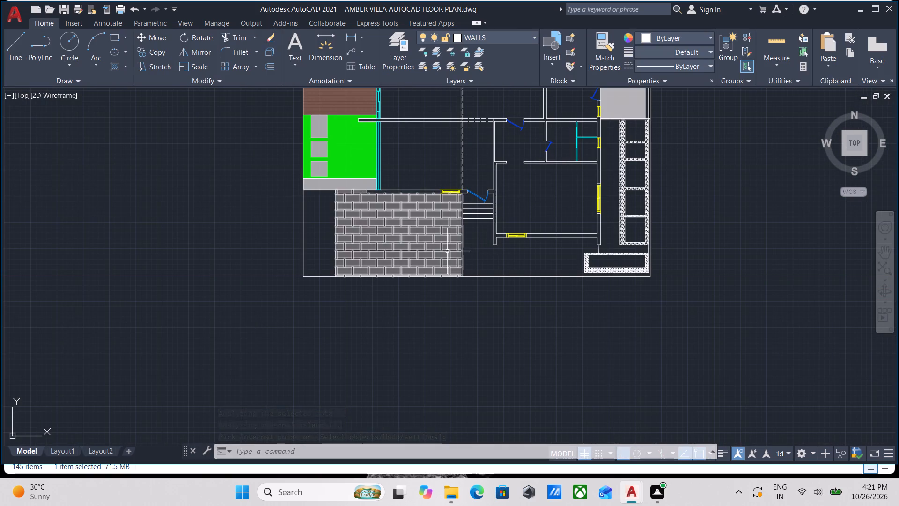
scroll(491, 251, up, 2)
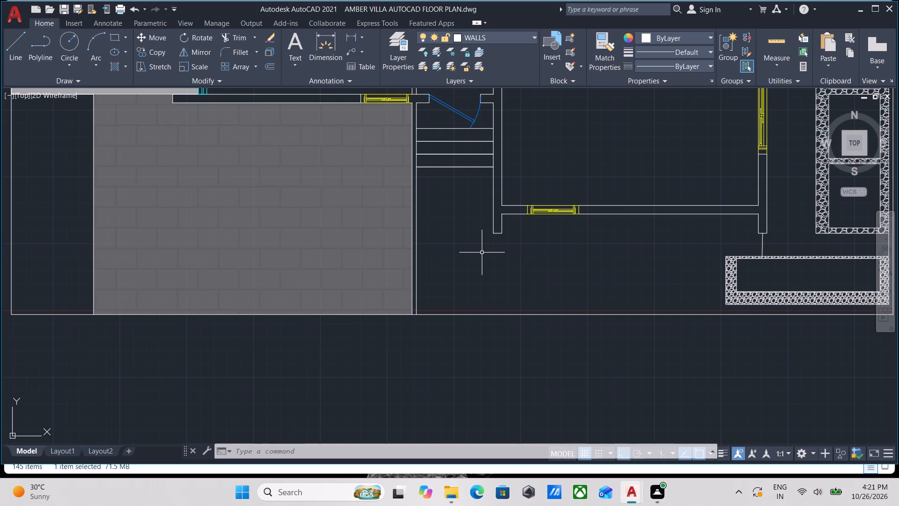
scroll(481, 253, down, 2)
middle_drag(481, 253, 492, 300)
scroll(492, 300, up, 1)
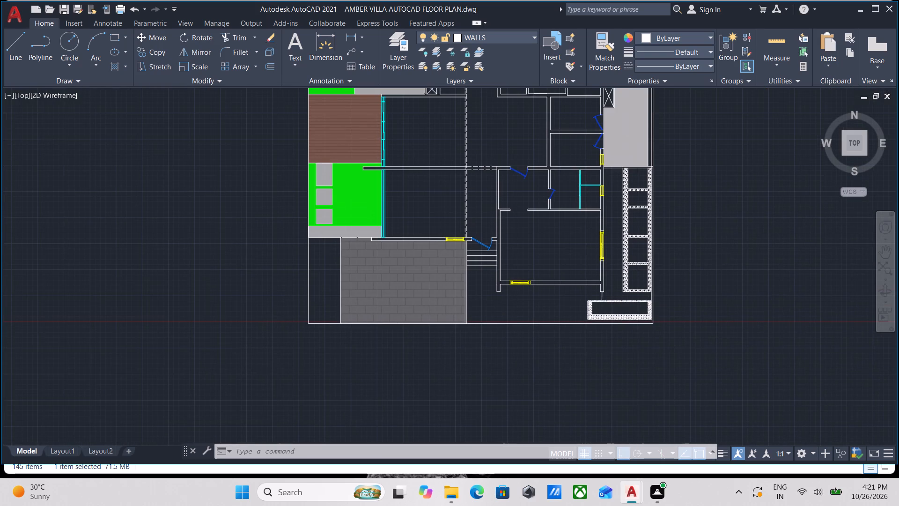
key(l)
key(Return)
scroll(517, 311, up, 2)
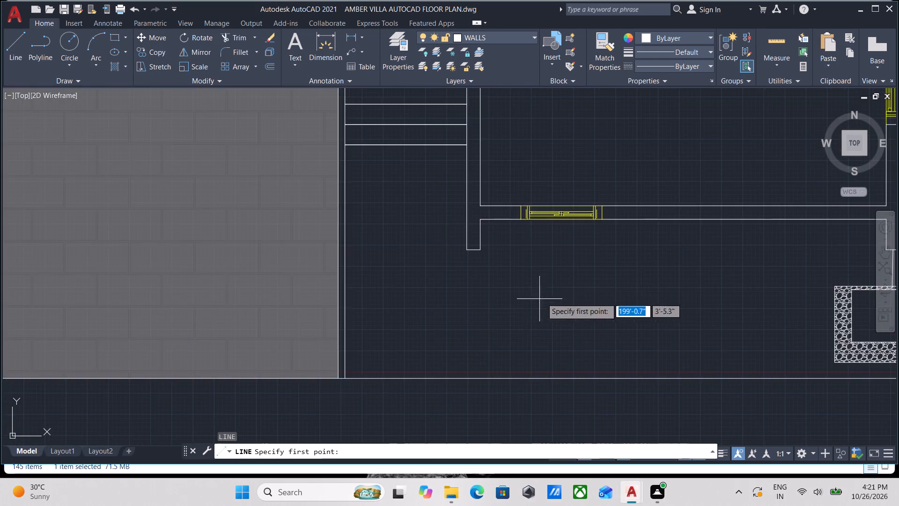
scroll(563, 286, down, 1)
middle_drag(563, 286, 423, 293)
scroll(603, 299, up, 2)
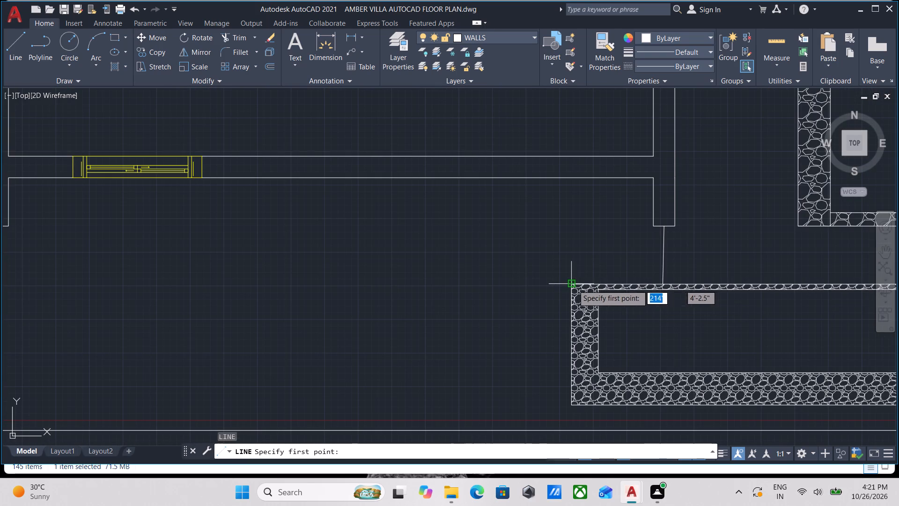
click(571, 285)
middle_drag(269, 298, 544, 283)
scroll(291, 286, down, 1)
middle_drag(291, 286, 410, 284)
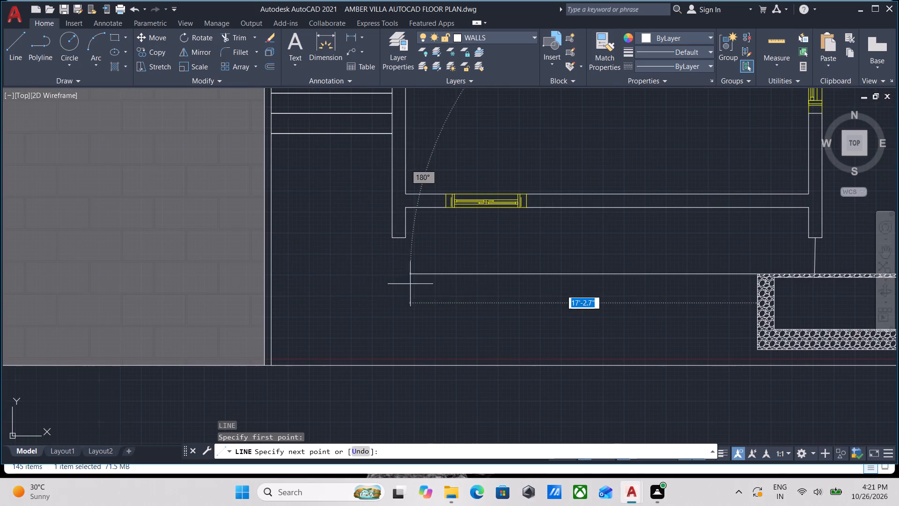
click(273, 274)
middle_drag(354, 273, 367, 292)
scroll(354, 273, down, 1)
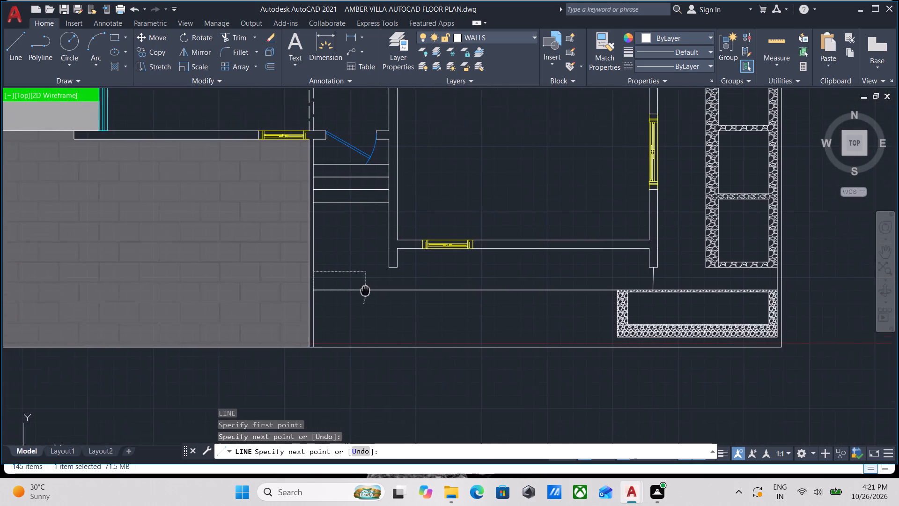
middle_drag(367, 292, 379, 304)
key(Escape)
Draw a vertical line about 9.4" long from the gravel border's bottom-right corner down to the plot boundary.
scroll(407, 296, down, 2)
middle_drag(410, 296, 472, 298)
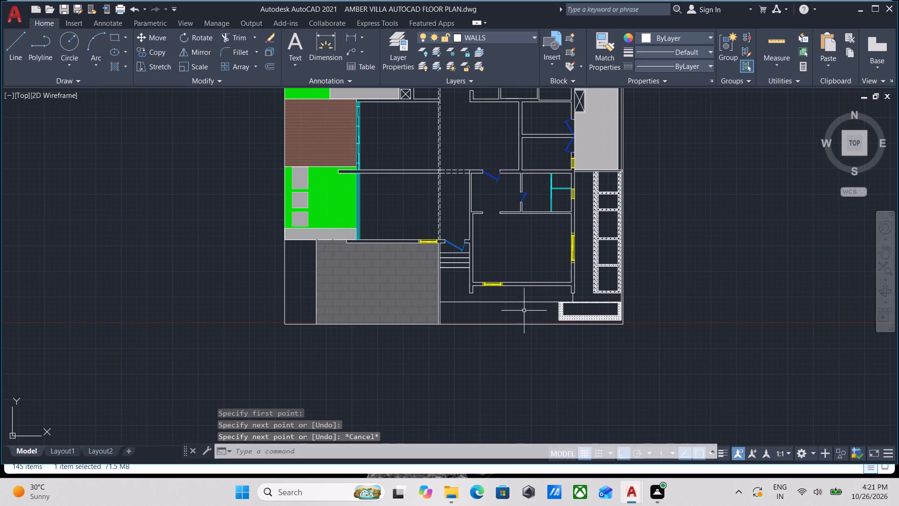
scroll(572, 315, up, 2)
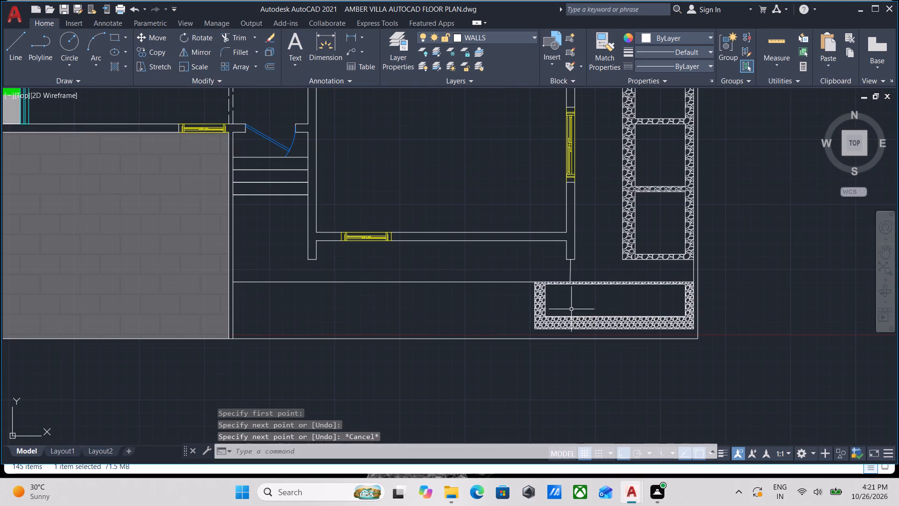
middle_drag(566, 307, 534, 298)
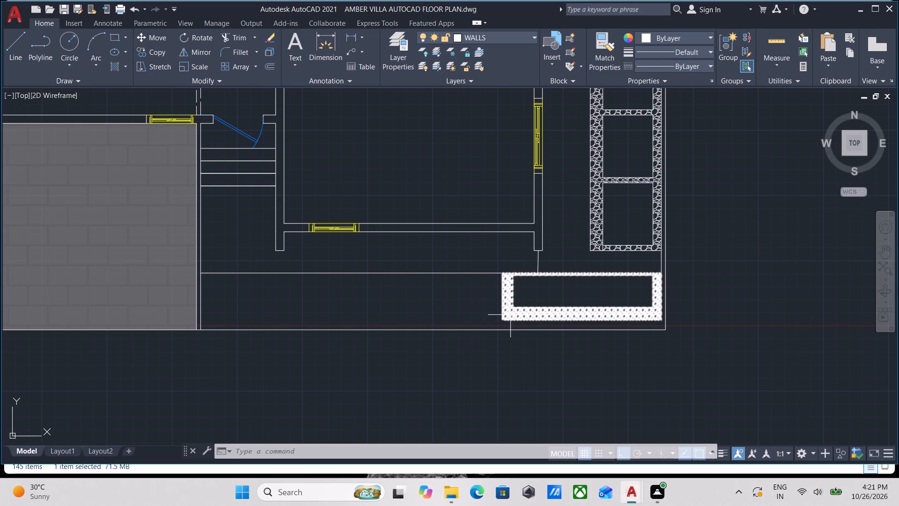
middle_drag(510, 315, 343, 288)
scroll(401, 281, down, 1)
middle_drag(401, 281, 399, 369)
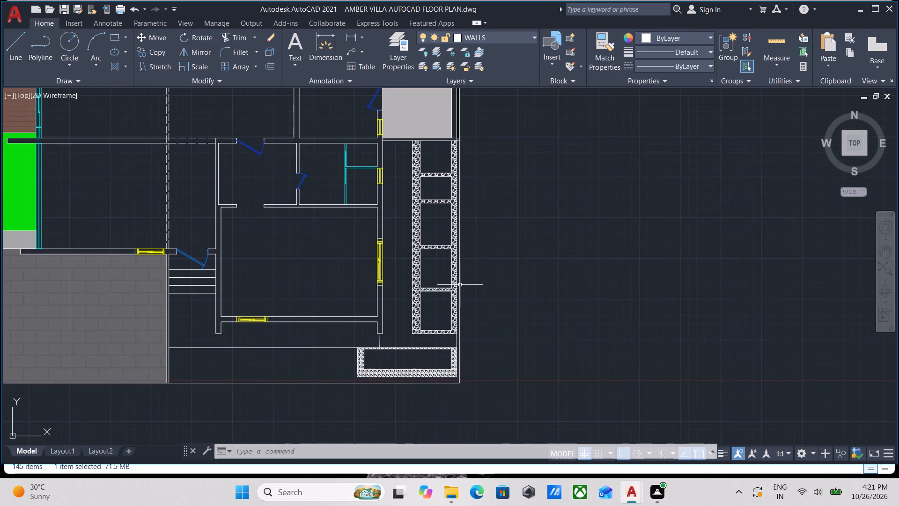
scroll(460, 285, down, 1)
middle_drag(460, 285, 452, 333)
scroll(461, 263, up, 4)
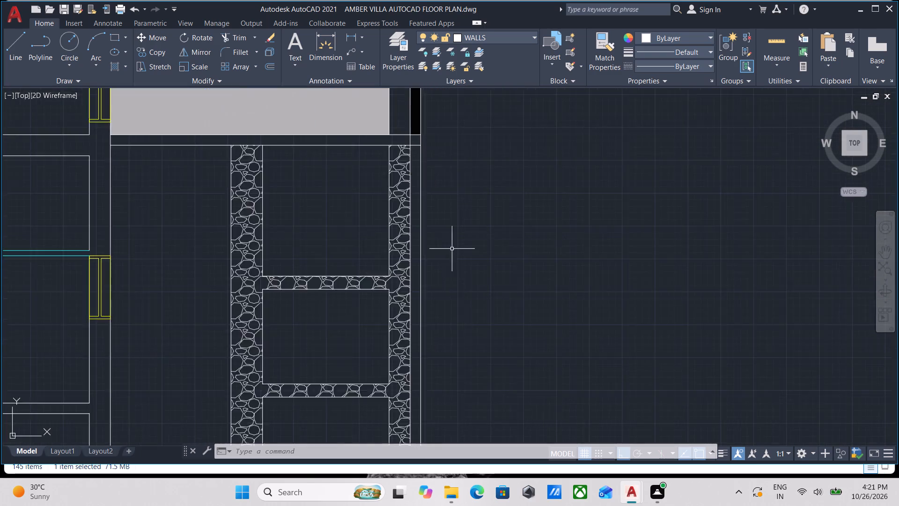
scroll(455, 248, down, 3)
middle_drag(487, 314, 449, 257)
scroll(476, 291, down, 1)
scroll(398, 390, up, 2)
scroll(453, 290, up, 2)
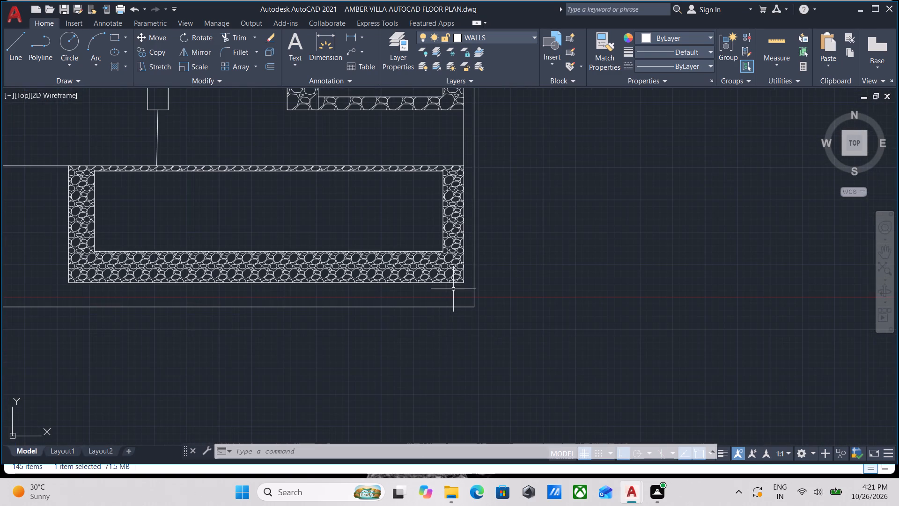
scroll(453, 289, up, 1)
key(l)
key(Return)
scroll(477, 276, up, 2)
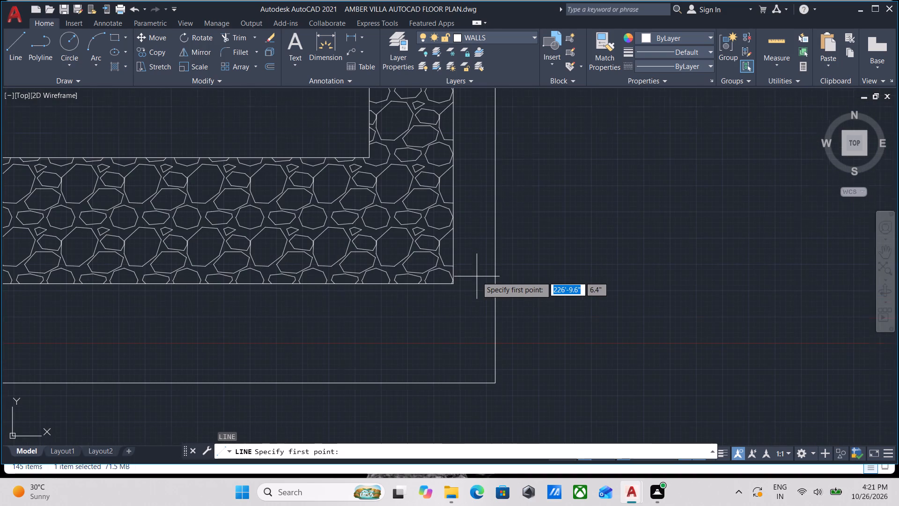
click(451, 284)
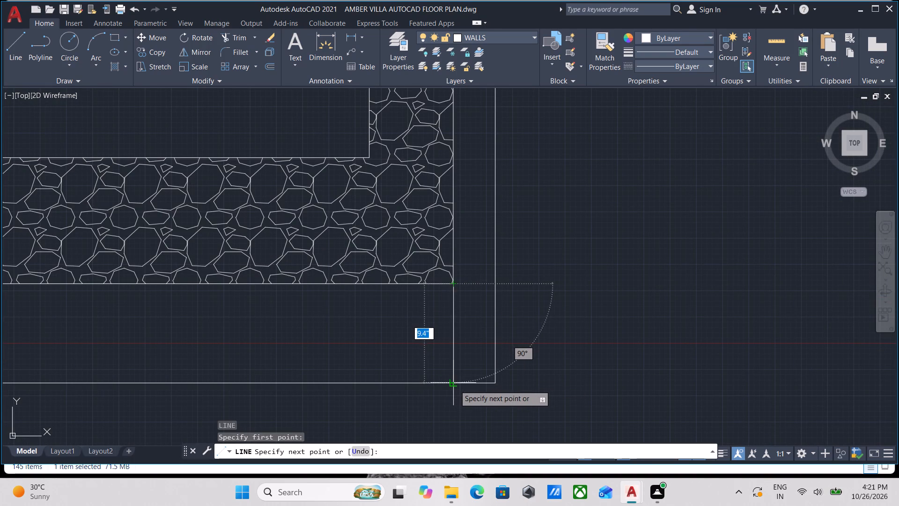
click(455, 385)
key(Escape)
Hatch the enclosed strip between the paved area and the lower gravel border with a solid green fill.
scroll(467, 357, down, 4)
middle_drag(241, 334, 450, 316)
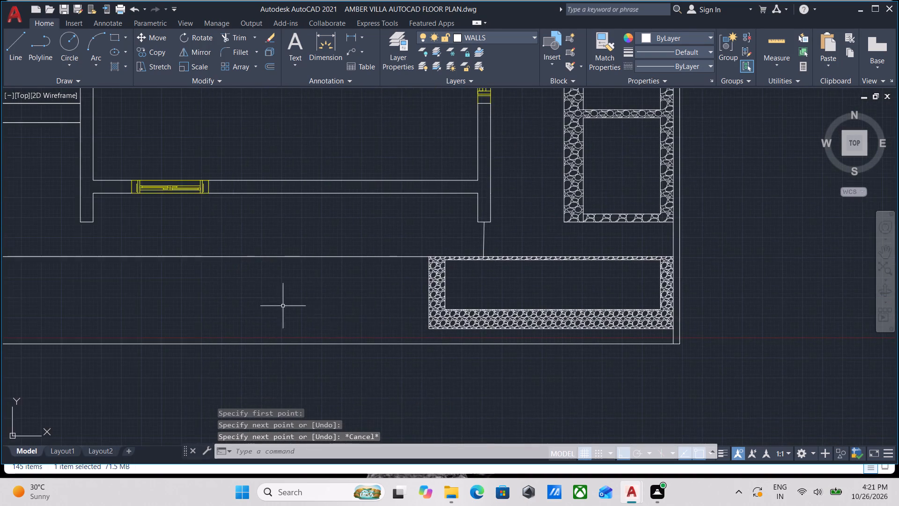
middle_drag(270, 301, 346, 299)
key(h)
key(Return)
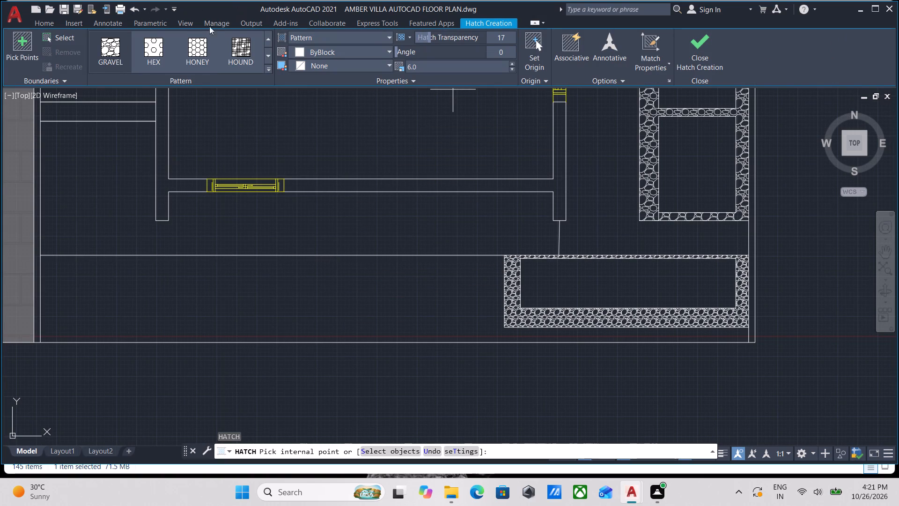
scroll(196, 58, up, 2)
click(303, 37)
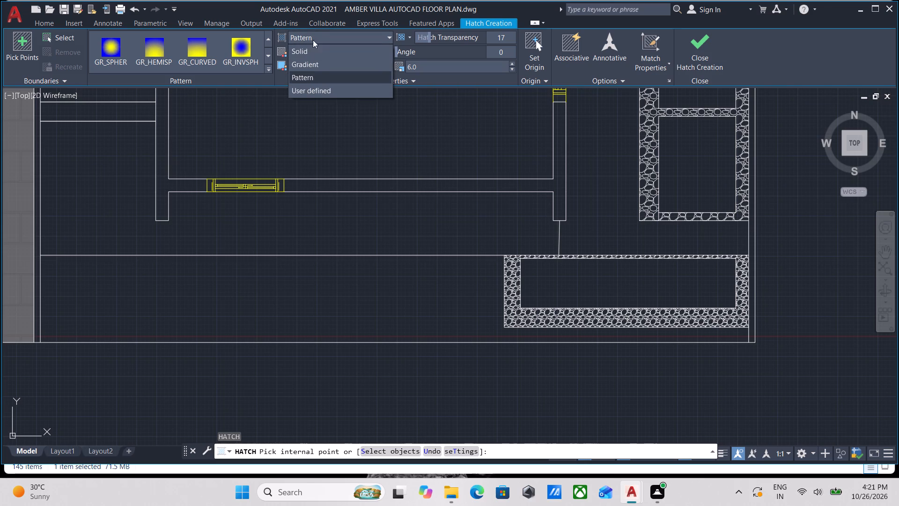
click(321, 56)
click(299, 51)
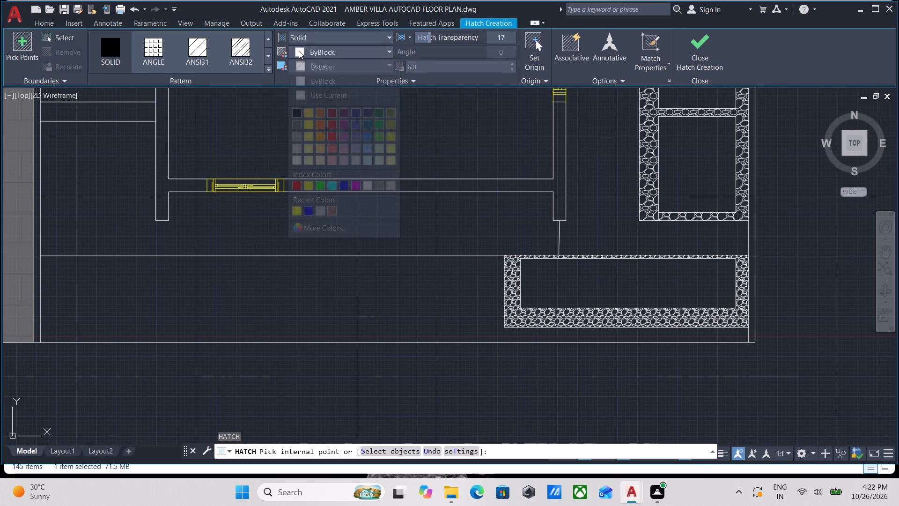
click(316, 184)
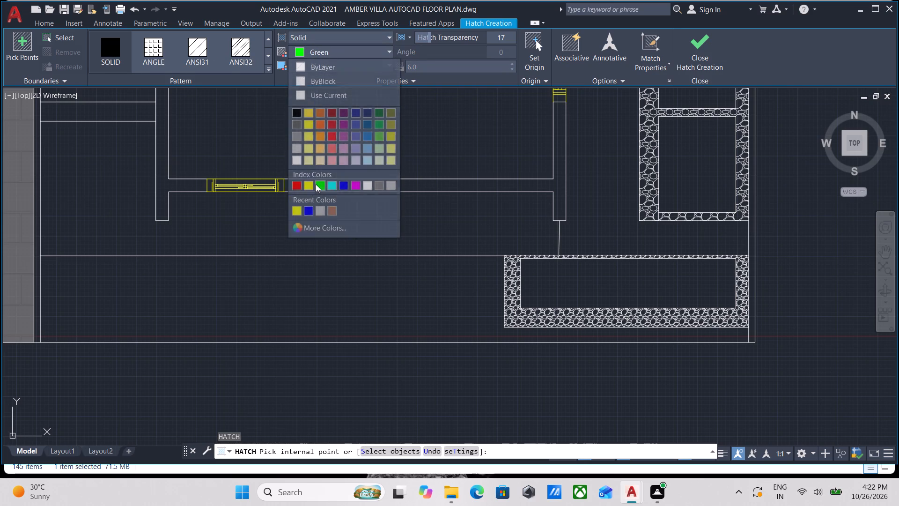
scroll(352, 264, down, 1)
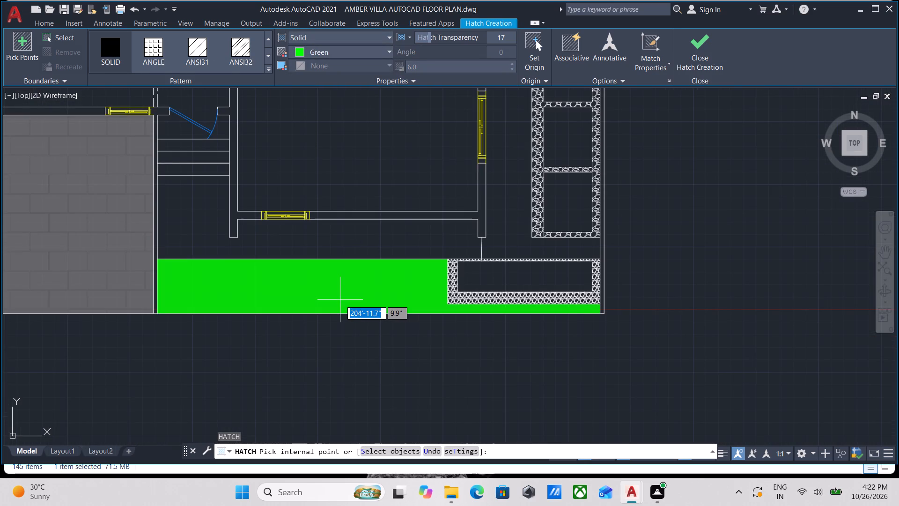
click(338, 289)
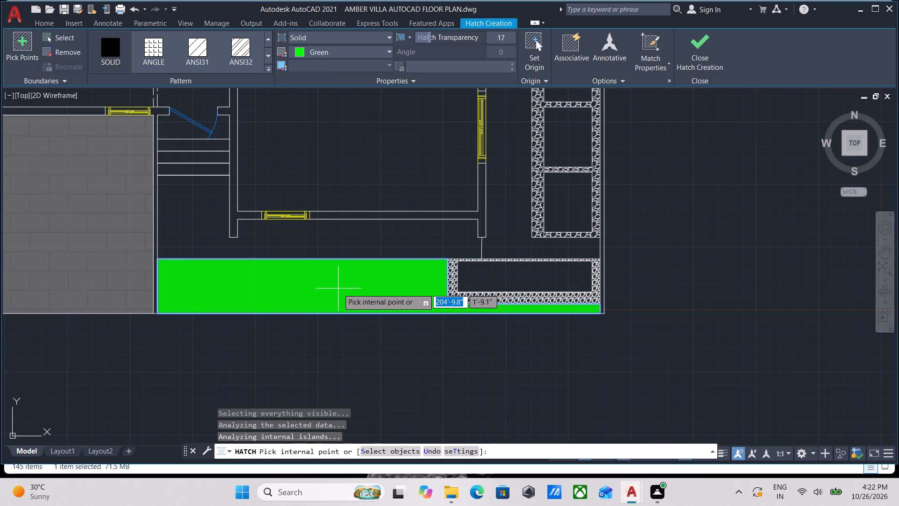
click(704, 37)
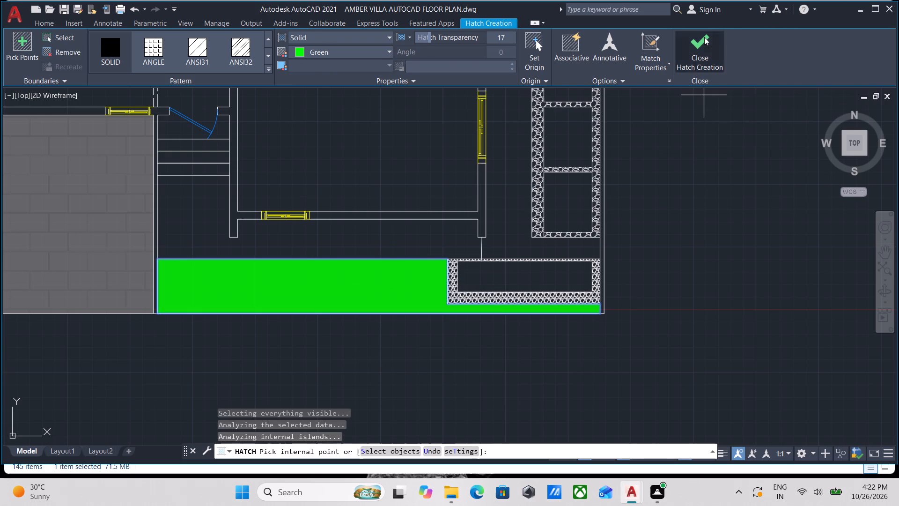
Examine the plan around the green strip, entrance steps, side planters and paved area.
scroll(507, 198, up, 1)
scroll(509, 193, down, 1)
middle_drag(509, 193, 459, 245)
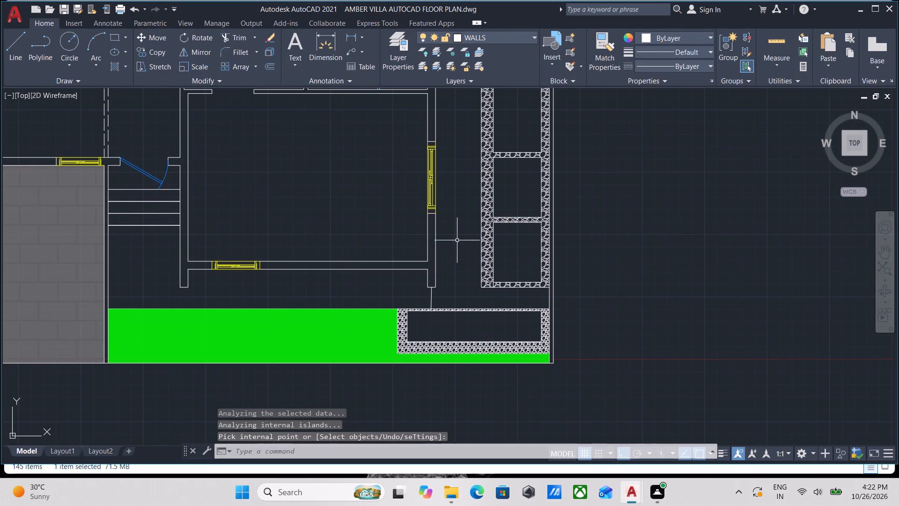
scroll(453, 232, down, 2)
middle_drag(453, 233, 457, 335)
scroll(462, 312, up, 2)
scroll(470, 293, down, 1)
middle_drag(470, 293, 482, 216)
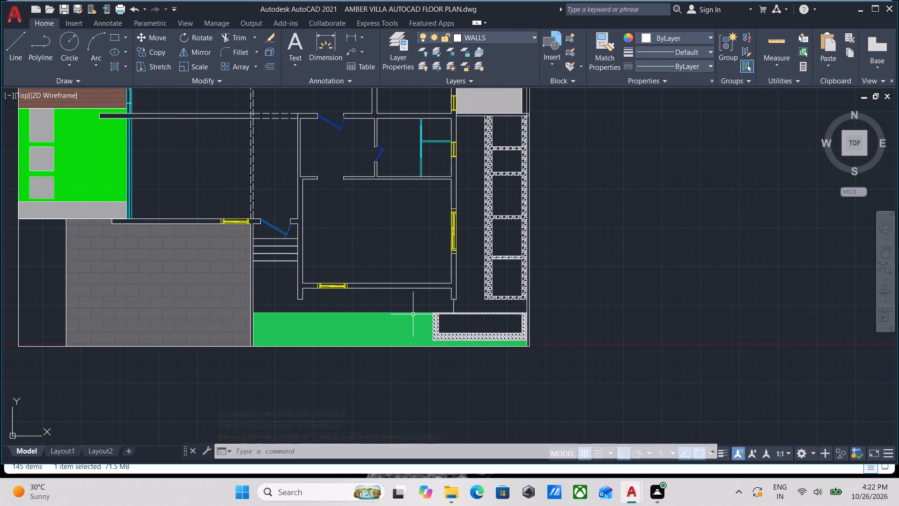
scroll(339, 270, up, 1)
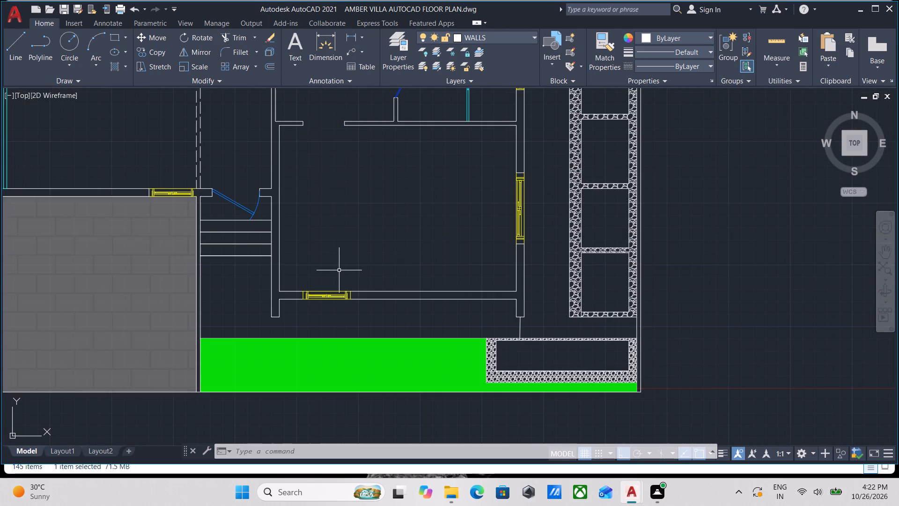
middle_drag(294, 300, 355, 233)
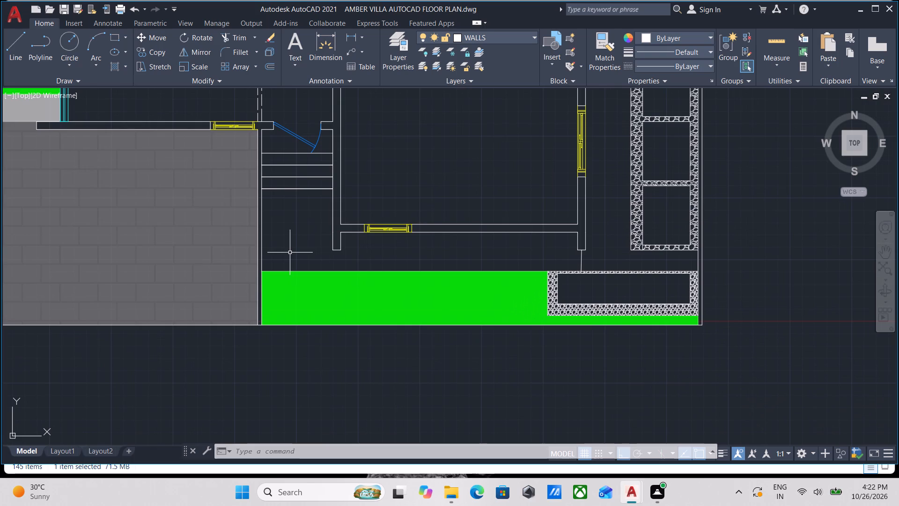
scroll(239, 267, up, 1)
scroll(290, 235, down, 1)
middle_drag(290, 235, 295, 239)
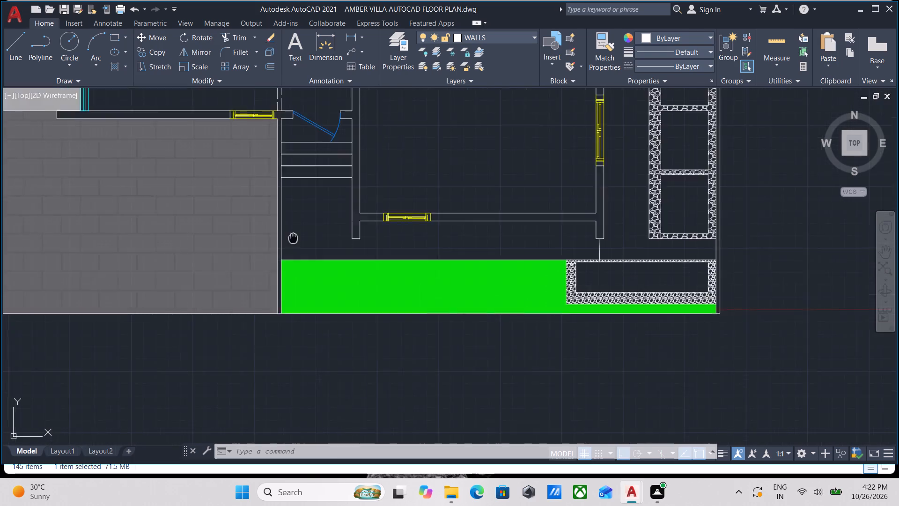
middle_drag(295, 239, 407, 321)
scroll(426, 297, down, 2)
middle_drag(426, 297, 412, 363)
scroll(413, 363, up, 2)
scroll(413, 362, down, 1)
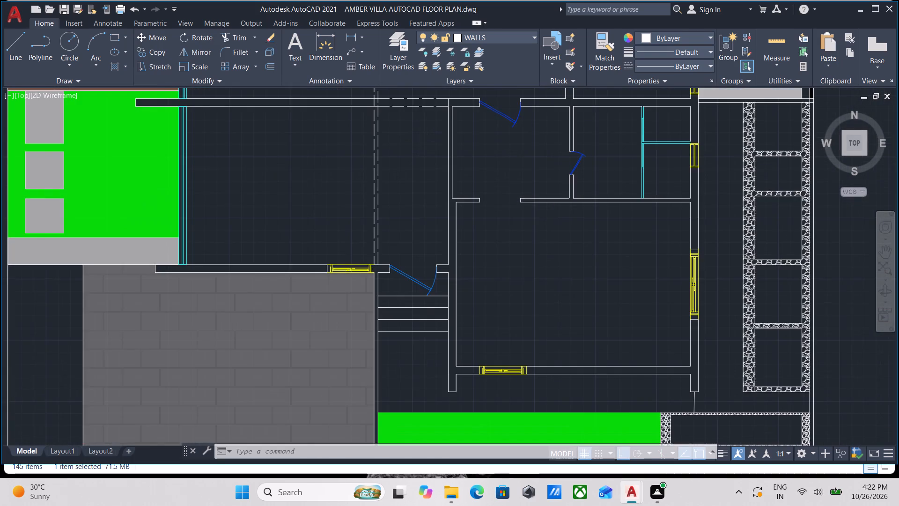
middle_drag(413, 362, 463, 280)
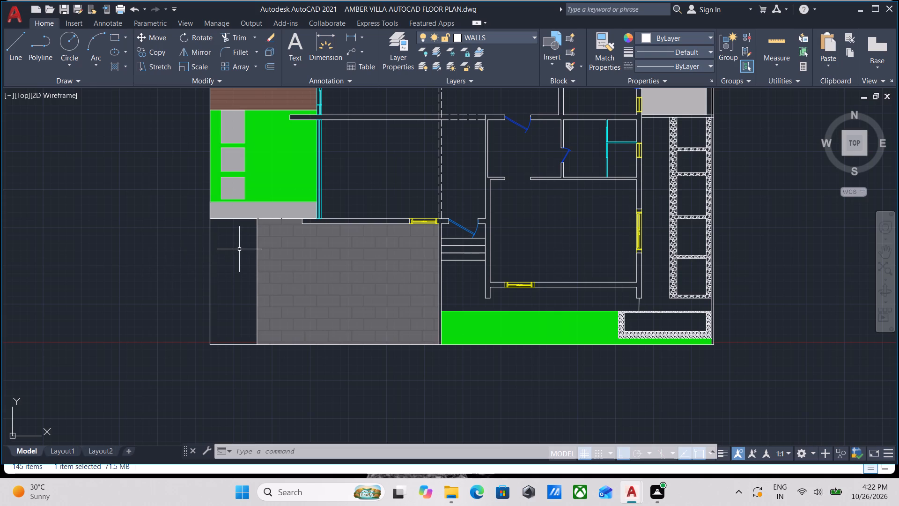
Hatch the empty rectangle west of the brick-paved area with a solid green fill.
key(h)
key(Return)
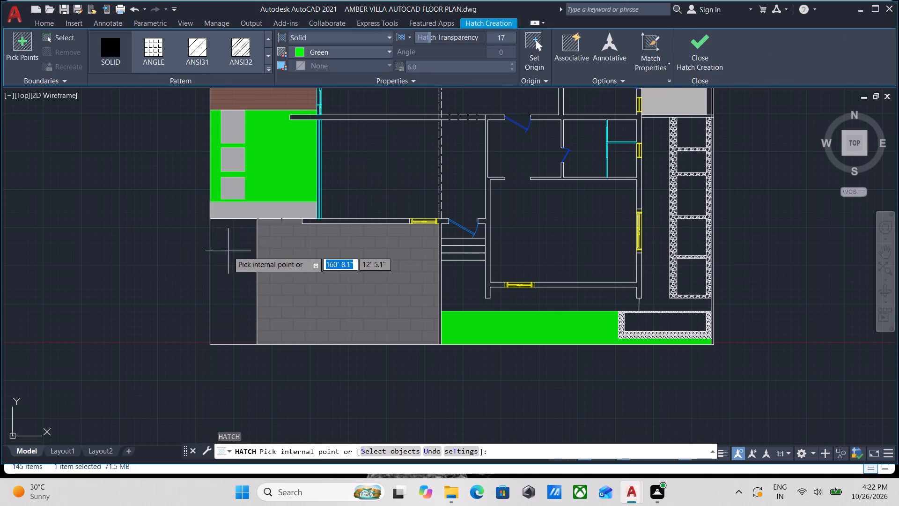
click(227, 250)
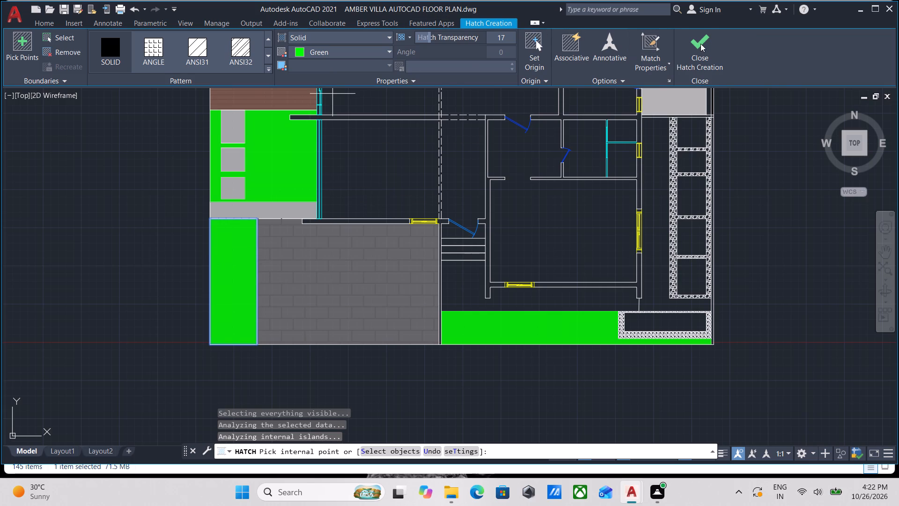
click(700, 44)
key(Escape)
Examine the plan from the front lawn north through the rooms to the exterior wall below the brown deck.
scroll(349, 188, down, 2)
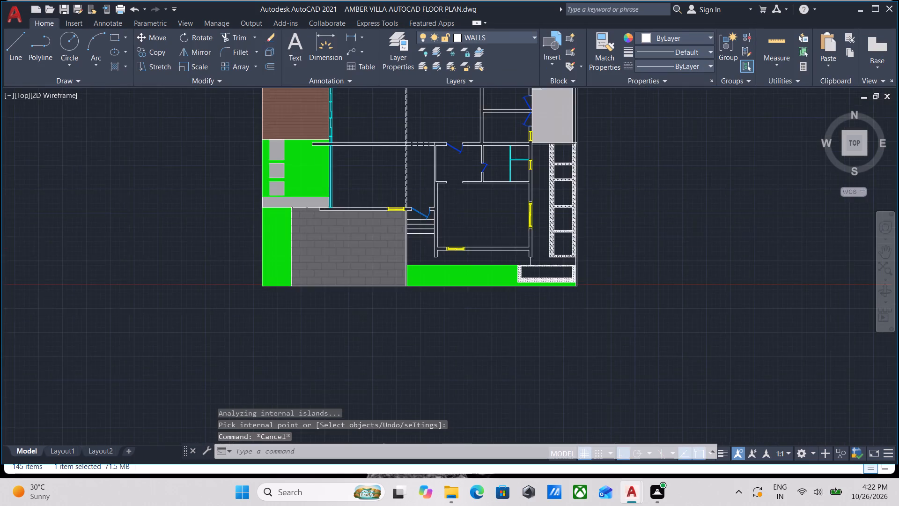
middle_drag(349, 188, 258, 226)
scroll(261, 233, up, 2)
middle_drag(269, 212, 286, 262)
scroll(286, 261, up, 1)
middle_drag(275, 209, 279, 226)
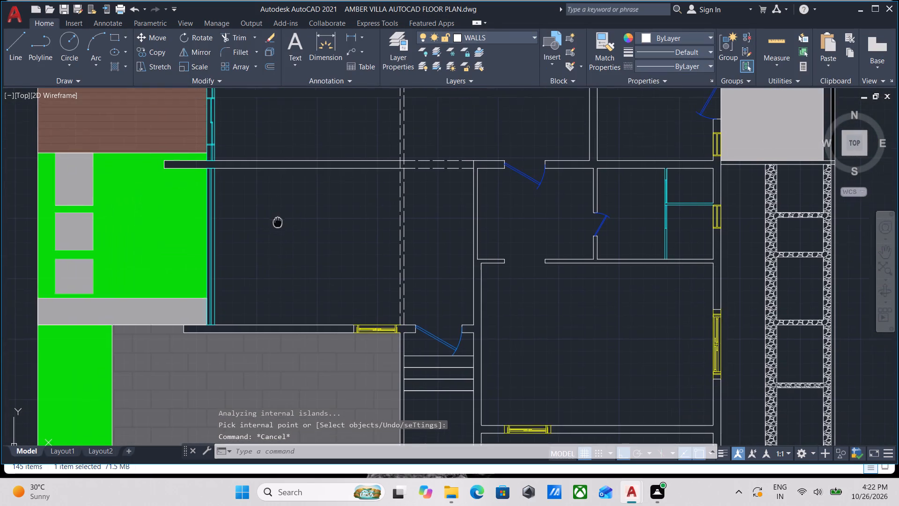
middle_drag(279, 226, 284, 248)
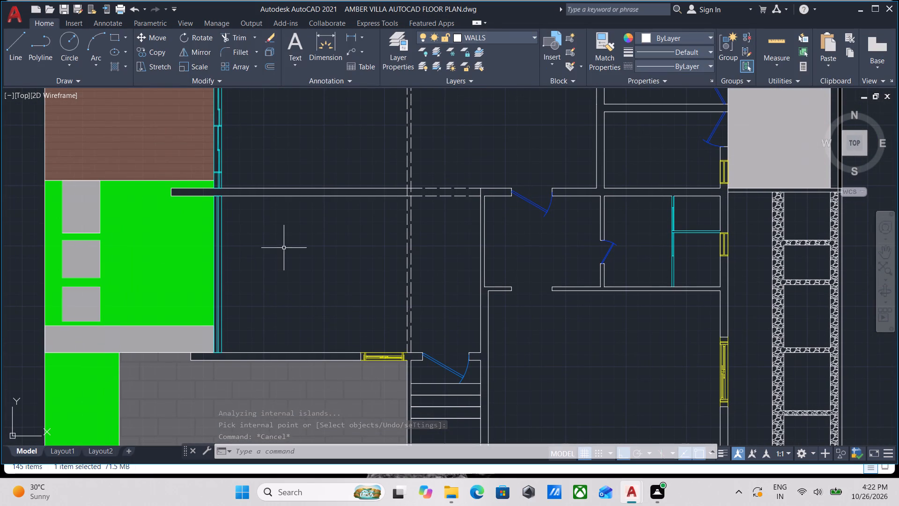
scroll(284, 246, down, 2)
middle_drag(284, 246, 291, 285)
scroll(297, 264, up, 1)
middle_drag(304, 232, 293, 283)
scroll(296, 237, up, 1)
middle_drag(296, 237, 295, 290)
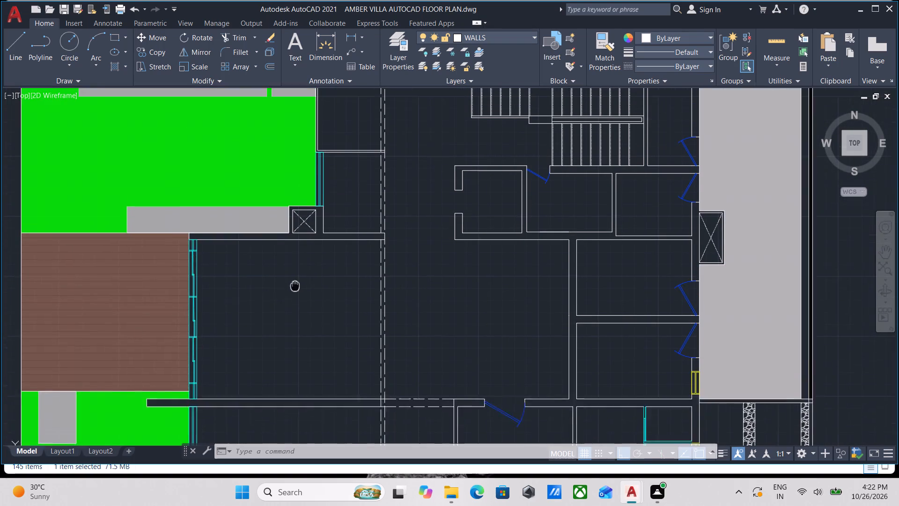
middle_drag(295, 290, 295, 298)
middle_drag(311, 269, 301, 339)
middle_drag(334, 204, 323, 302)
scroll(274, 227, down, 1)
middle_drag(274, 227, 270, 268)
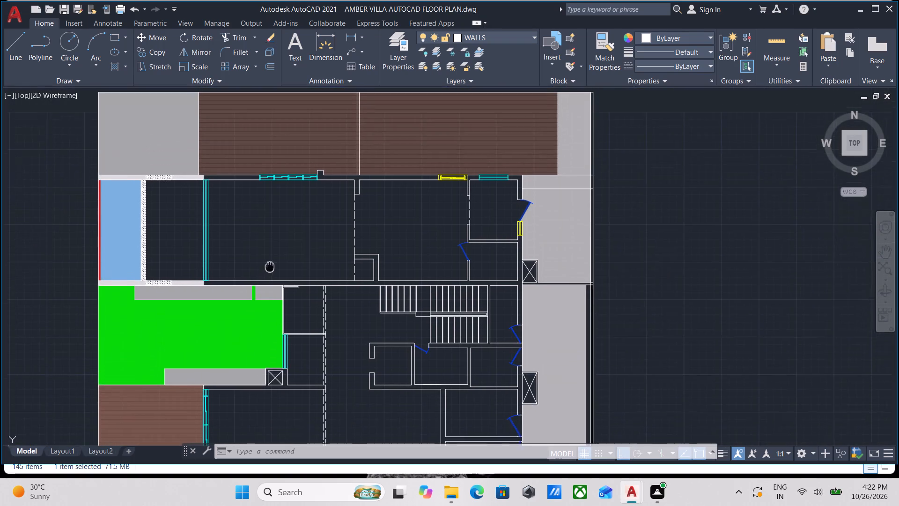
middle_drag(270, 268, 274, 275)
scroll(301, 206, up, 1)
middle_drag(301, 206, 290, 252)
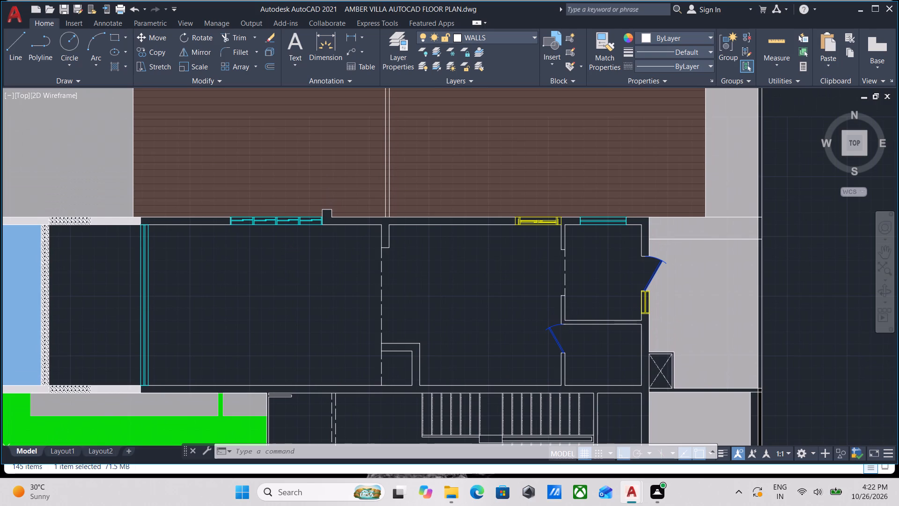
scroll(210, 232, up, 1)
middle_drag(134, 216, 268, 221)
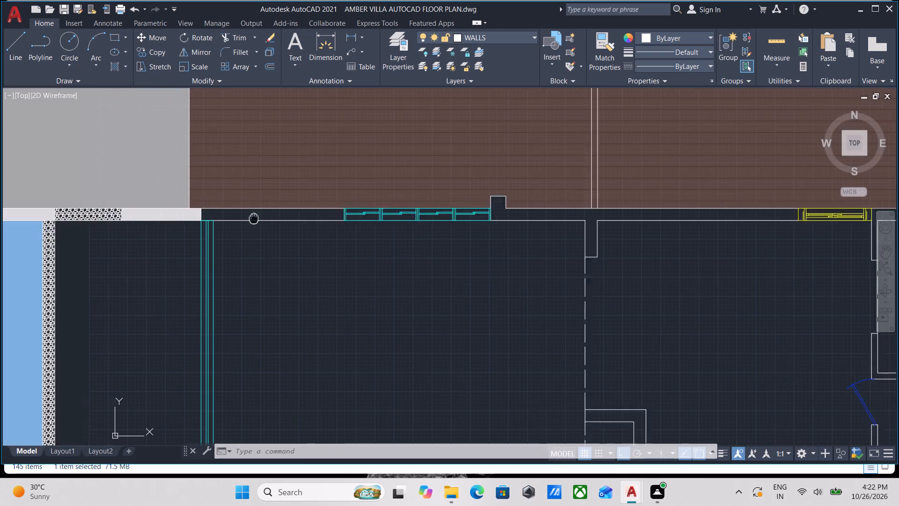
middle_drag(268, 221, 301, 224)
scroll(307, 222, up, 1)
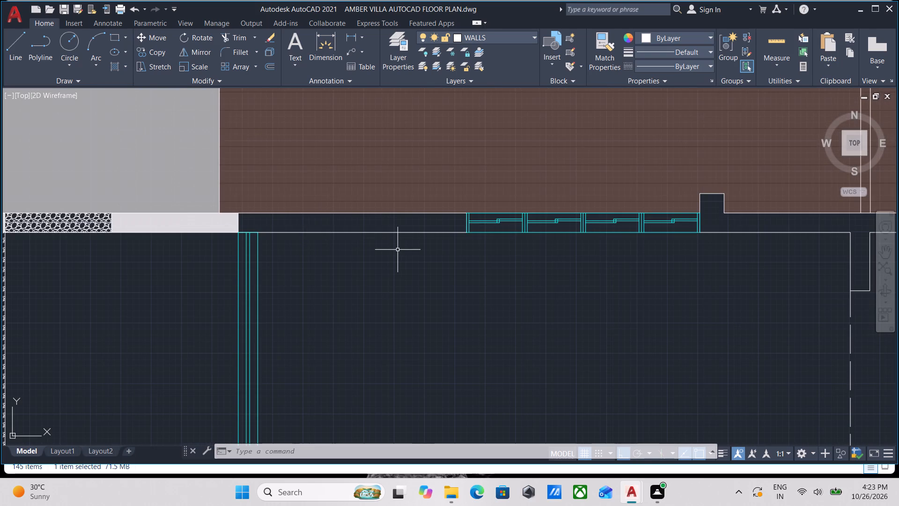
scroll(398, 249, down, 1)
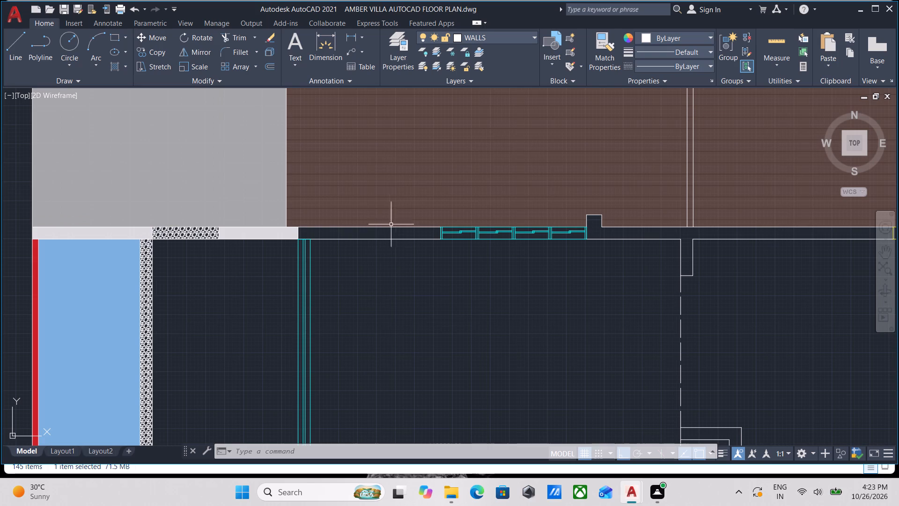
Hatch the north exterior wall on both sides of the four-panel cyan window with a solid fill in colour 0,0,0.
key(h)
key(Return)
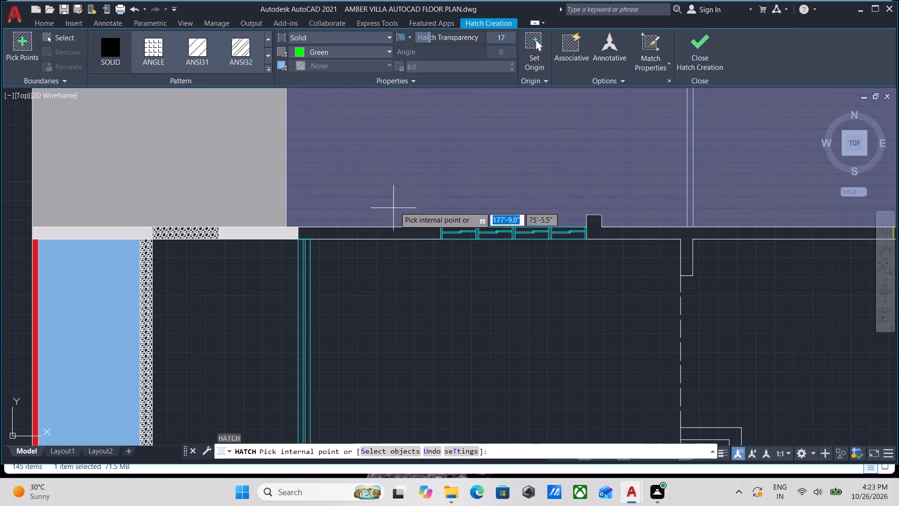
click(295, 49)
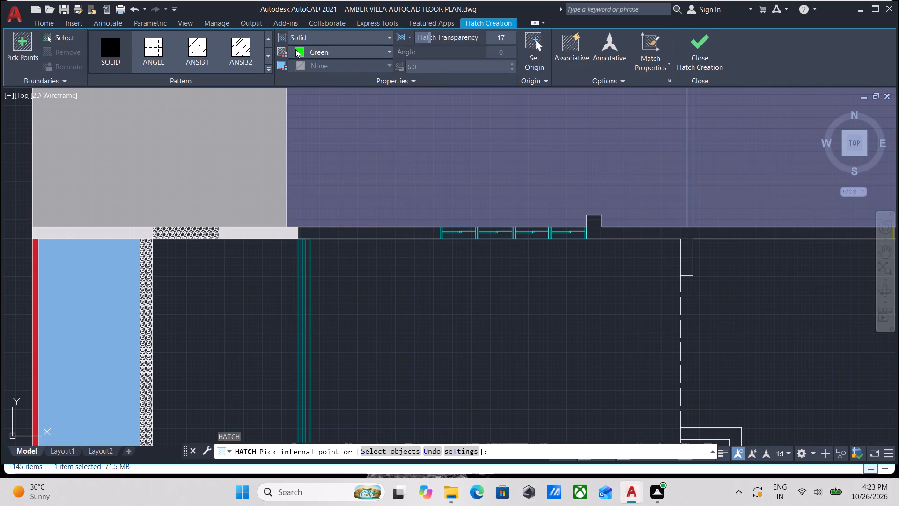
click(294, 112)
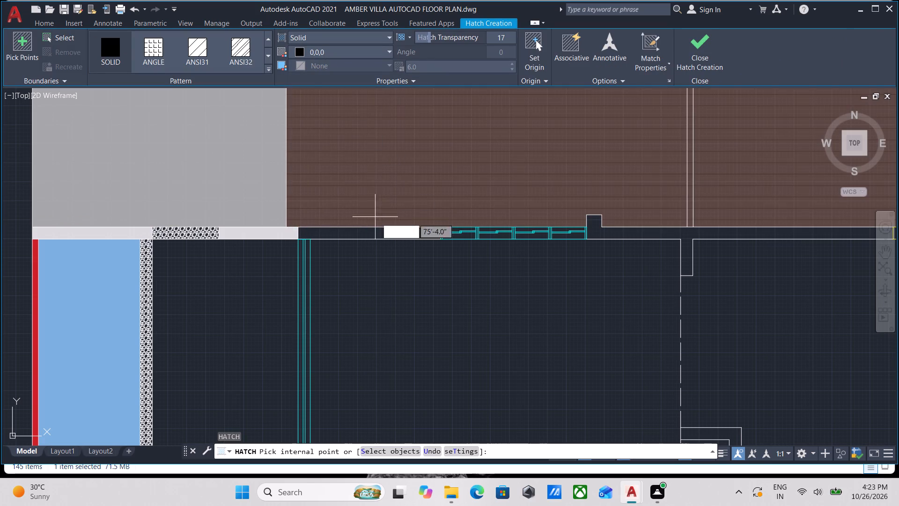
scroll(381, 233, up, 1)
click(381, 233)
middle_drag(447, 254, 132, 227)
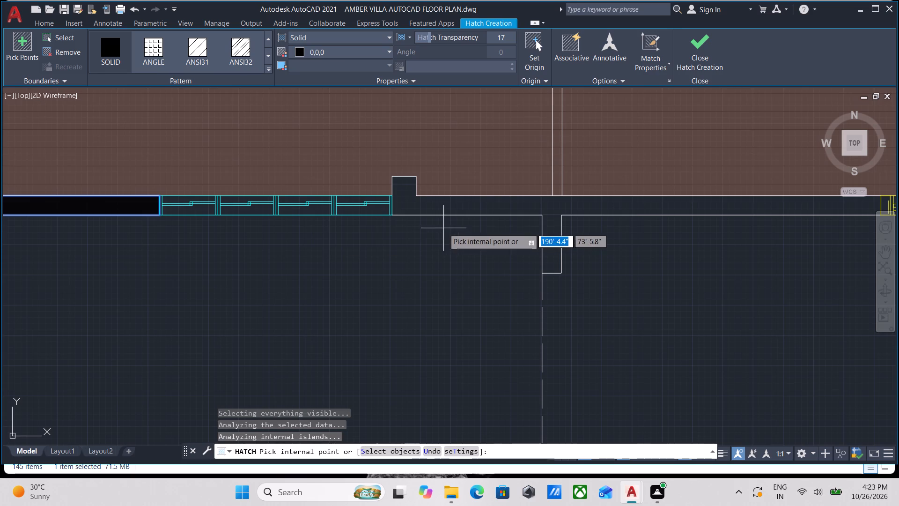
click(475, 198)
Fill the northeast corner room's wall segments on both sides of its cyan window with the same solid black hatch.
scroll(523, 210, down, 1)
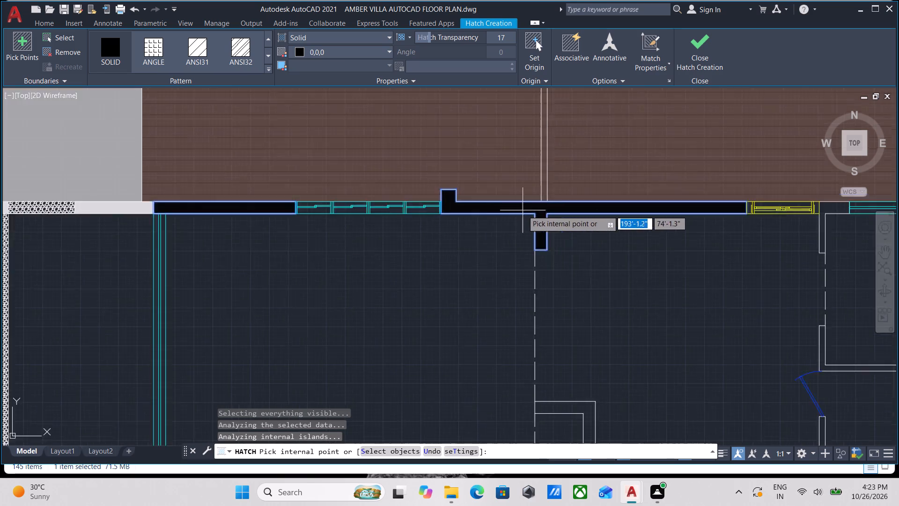
middle_drag(516, 211, 0, 196)
middle_drag(279, 209, 228, 210)
scroll(248, 197, up, 2)
click(269, 190)
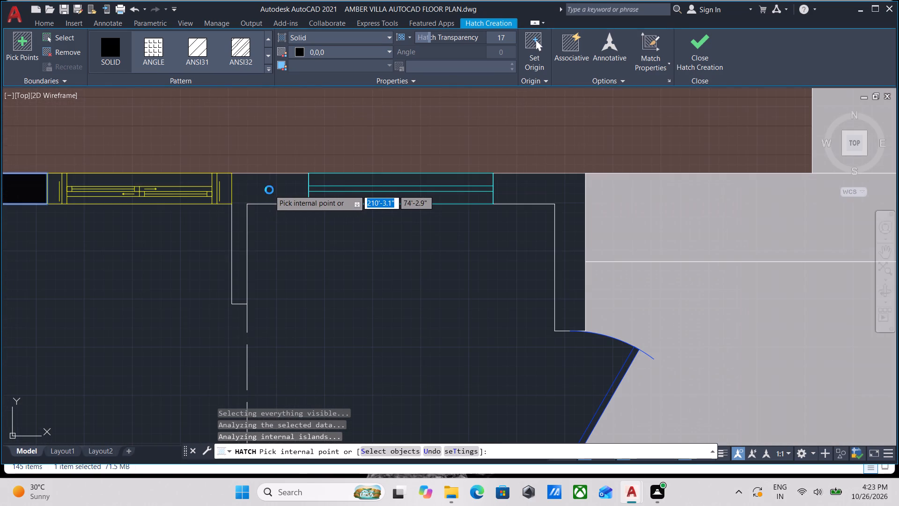
scroll(269, 190, down, 2)
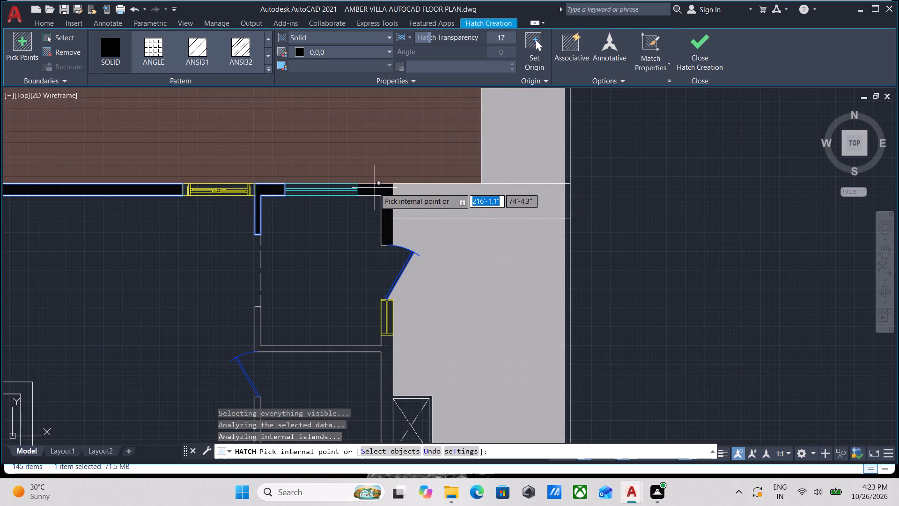
click(375, 188)
Fill the connected walls around the staircase and central rooms with the solid black hatch.
middle_drag(380, 238, 400, 157)
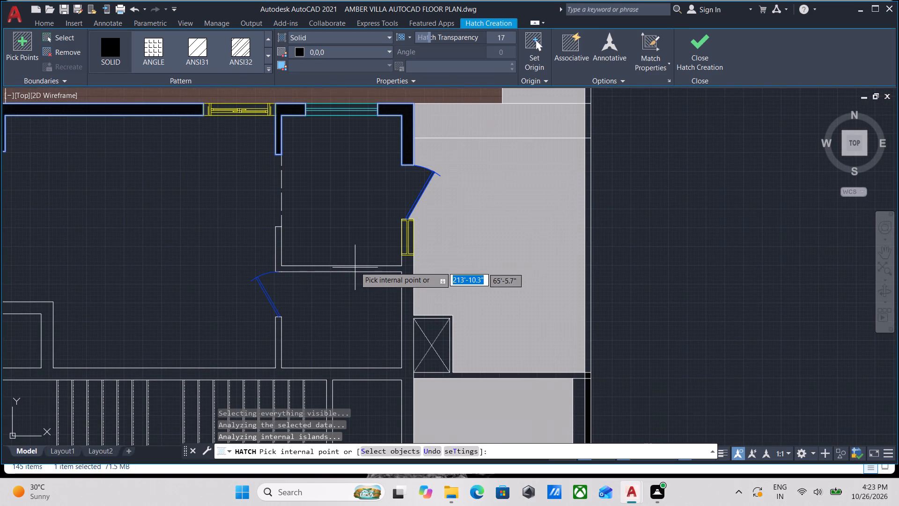
click(355, 267)
click(550, 257)
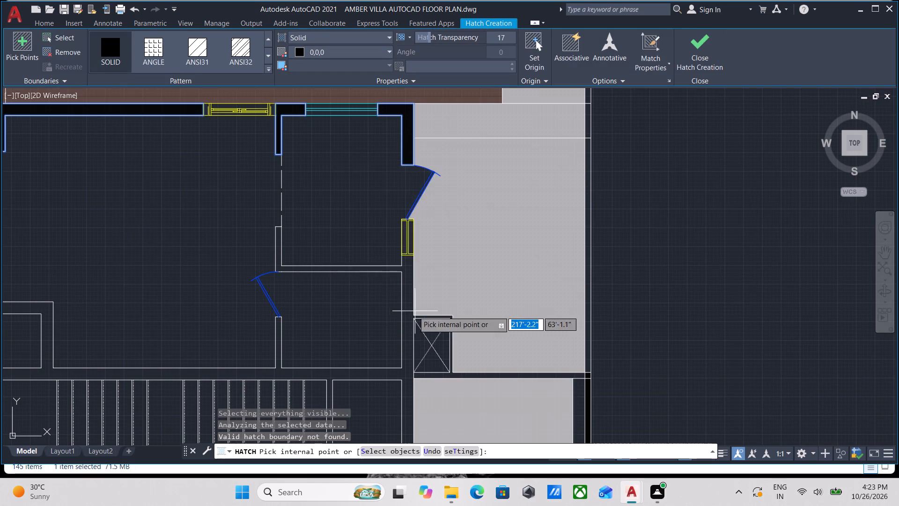
scroll(390, 312, up, 1)
scroll(350, 239, down, 1)
scroll(388, 272, down, 1)
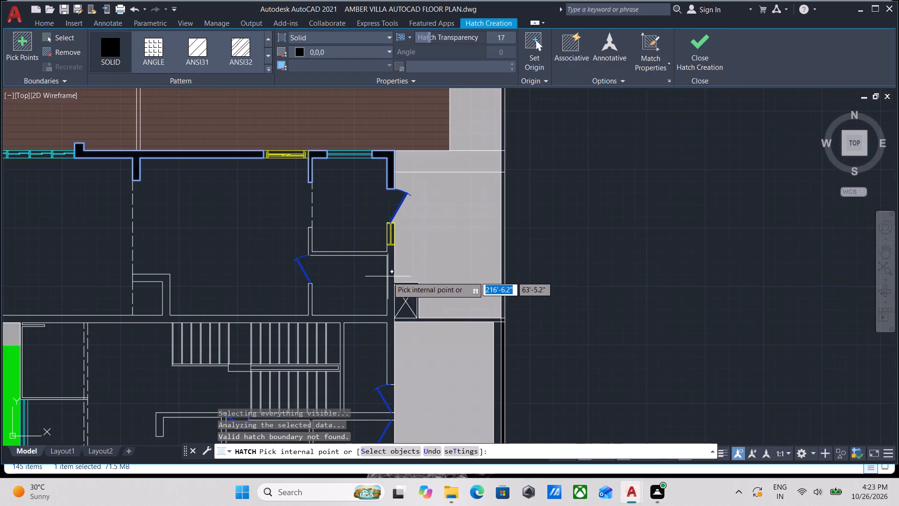
middle_drag(388, 276, 422, 201)
click(217, 245)
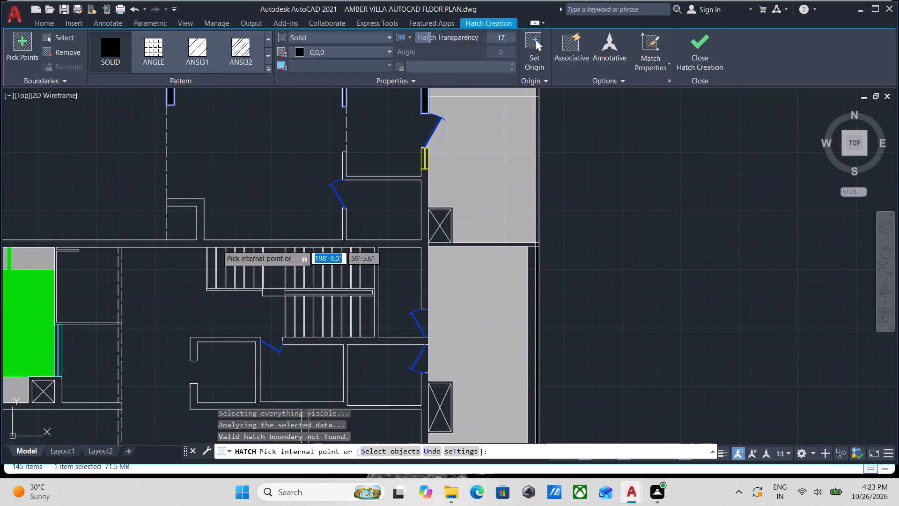
Fill the east exterior wall between the bathroom and large southeast room windows, including the connected partition, in solid black.
scroll(217, 245, down, 2)
middle_drag(217, 245, 346, 229)
scroll(383, 357, up, 2)
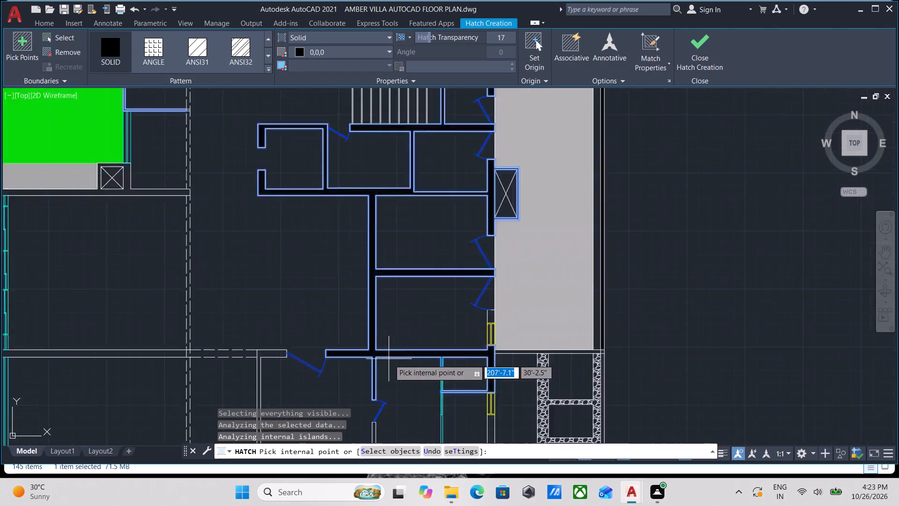
scroll(389, 359, up, 1)
middle_drag(429, 360, 420, 243)
scroll(441, 286, down, 1)
middle_drag(441, 286, 379, 214)
scroll(427, 278, up, 1)
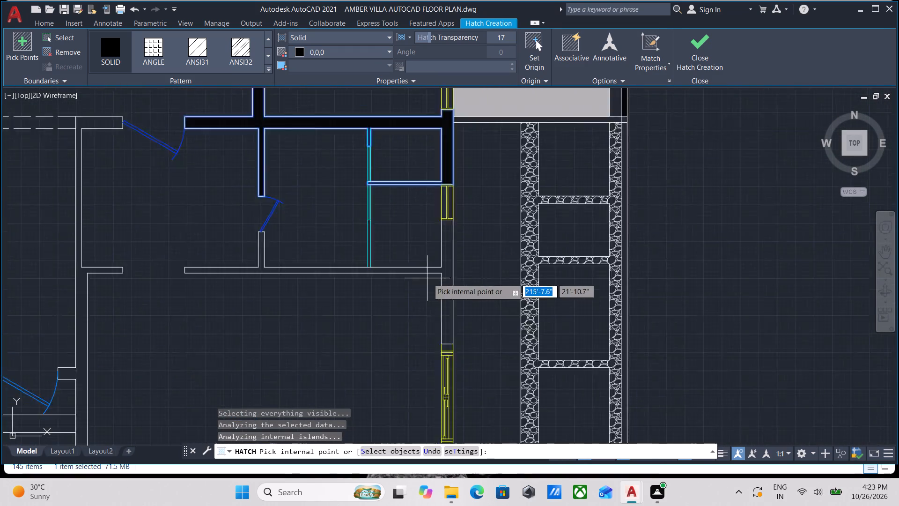
scroll(429, 279, up, 2)
click(441, 253)
scroll(441, 253, down, 3)
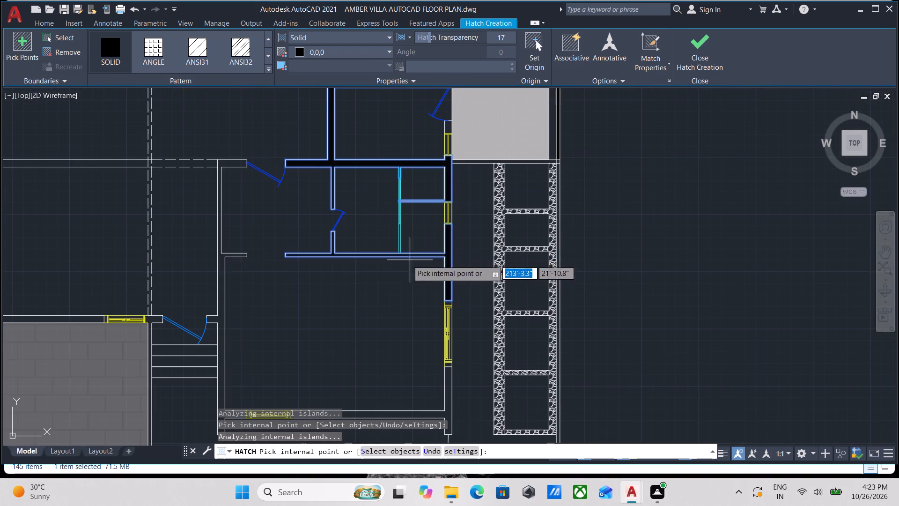
Fill the large southeast room's west wall and the south wall east of its window with solid black.
scroll(204, 259, up, 3)
click(254, 239)
scroll(254, 239, down, 4)
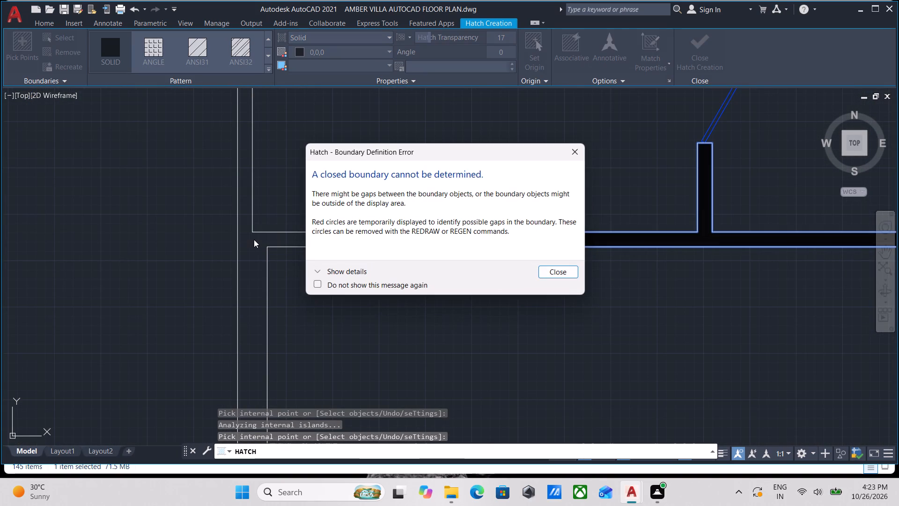
click(551, 269)
scroll(331, 275, down, 3)
middle_drag(329, 273, 342, 224)
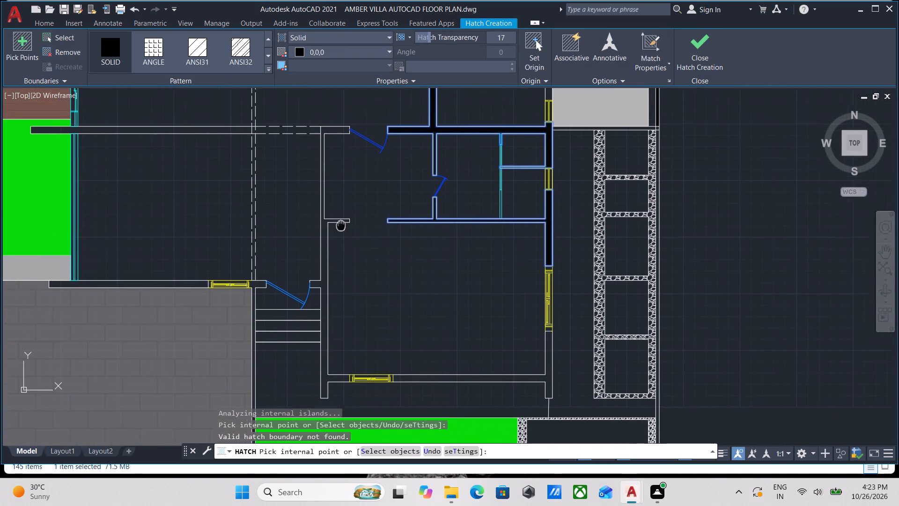
middle_drag(342, 224, 344, 220)
click(327, 223)
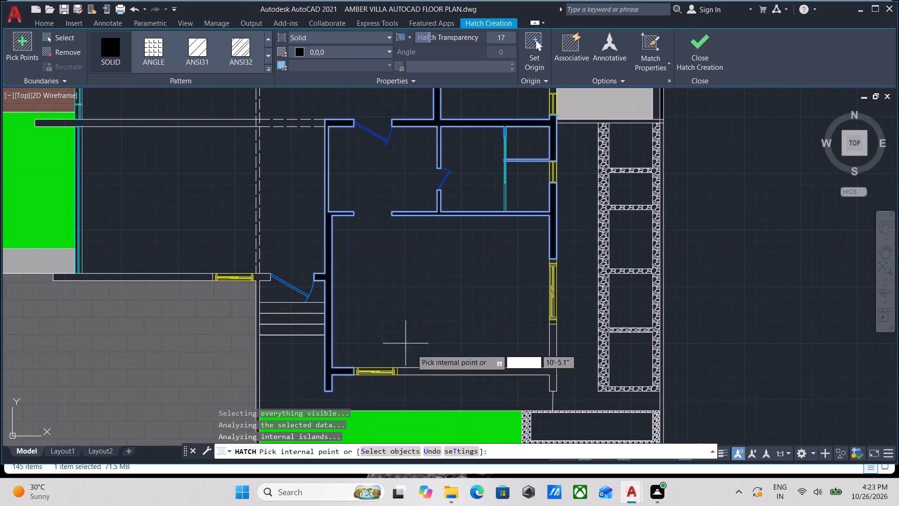
click(479, 372)
Fill the wall along the north edge of the brick-paved area, west of the yellow window, with solid black.
middle_drag(503, 368, 451, 296)
scroll(298, 284, down, 2)
middle_drag(298, 284, 428, 353)
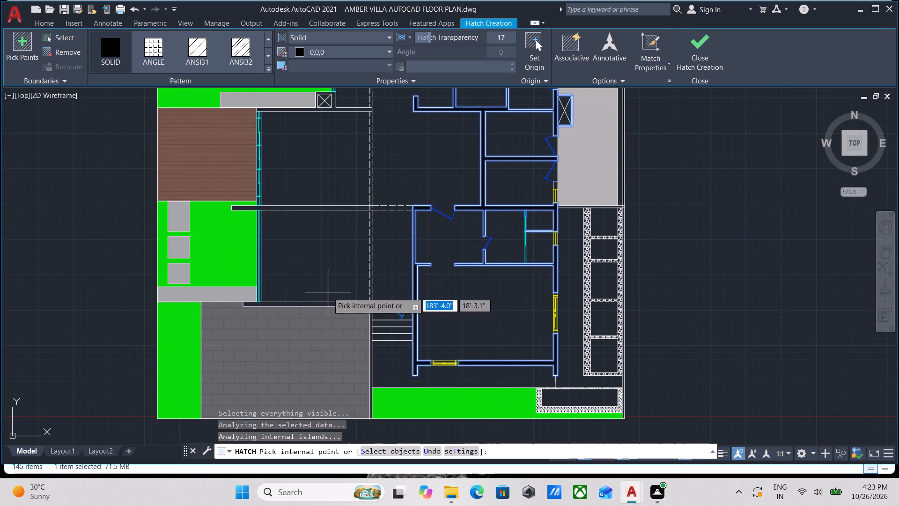
scroll(288, 305, up, 2)
click(288, 305)
Fill the short wall between the yellow window and entrance door, with the connected strip beside the steps, in solid black.
scroll(505, 320, up, 3)
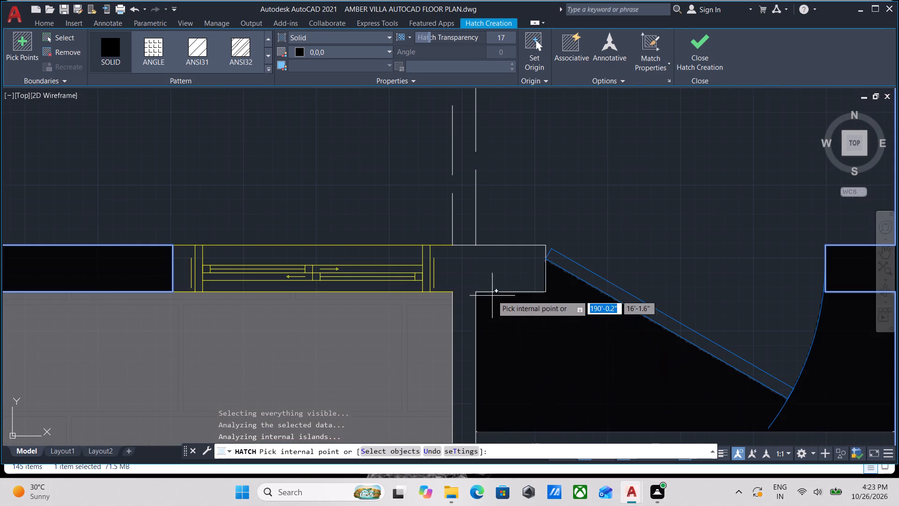
click(478, 274)
click(551, 268)
scroll(487, 269, down, 2)
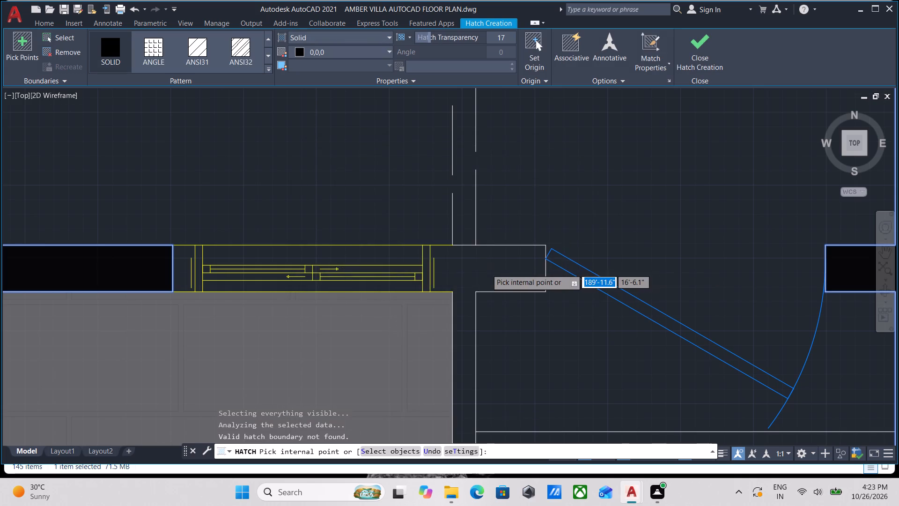
scroll(486, 269, down, 2)
click(481, 270)
scroll(481, 270, down, 1)
middle_drag(481, 270, 466, 251)
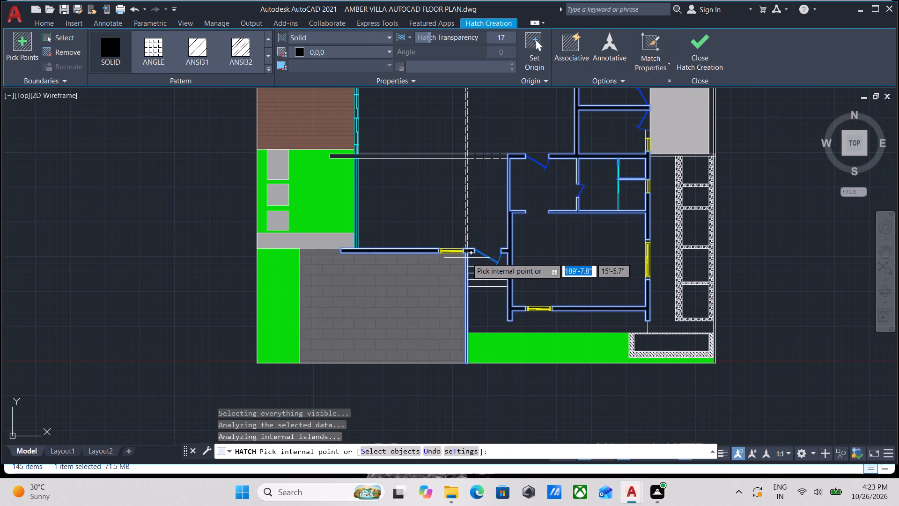
scroll(467, 258, up, 2)
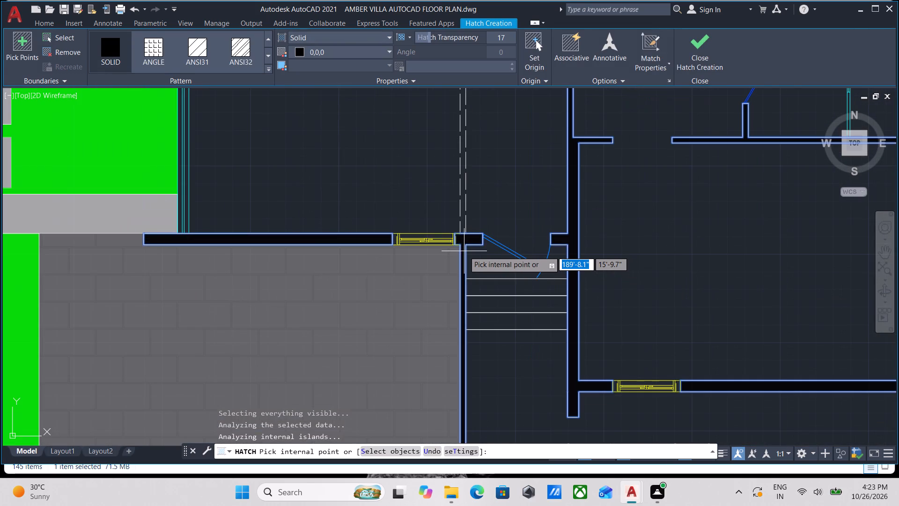
scroll(464, 251, down, 1)
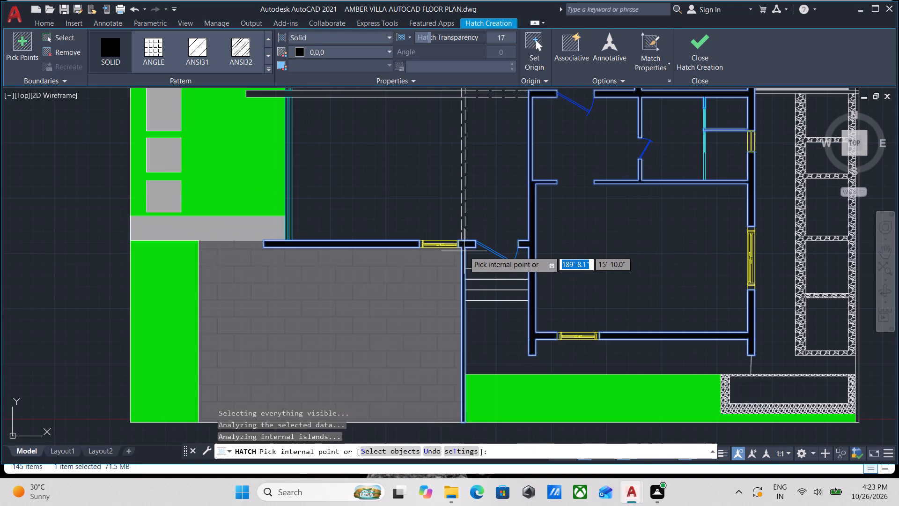
scroll(464, 236, up, 3)
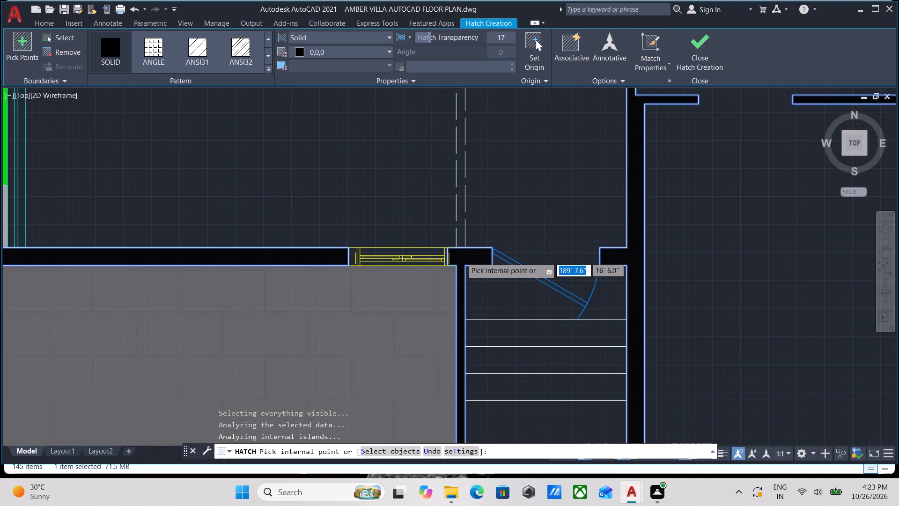
Delete the solid black hatch covering the short wall between the yellow window and entrance door and its connected strip.
key(Escape)
scroll(460, 269, up, 3)
key(Escape)
click(460, 268)
right_click(460, 268)
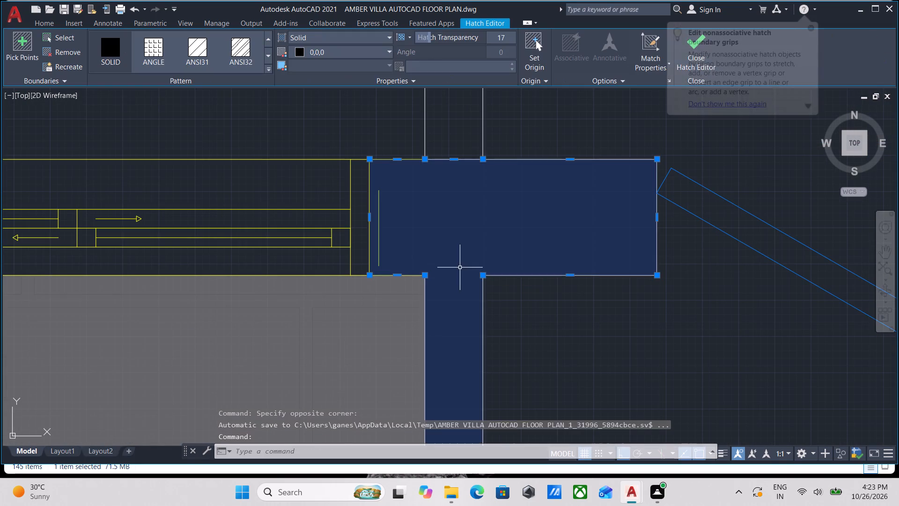
click(481, 261)
scroll(481, 261, down, 6)
scroll(494, 288, up, 1)
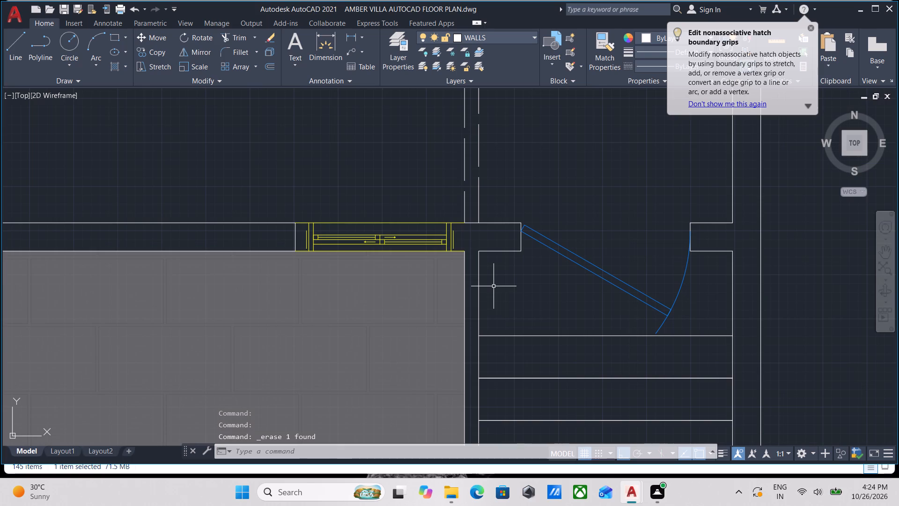
Draw a 4" line across the wall junction beside the steps, separating the short window-to-door wall from the strip below.
key(l)
key(Return)
scroll(484, 263, up, 2)
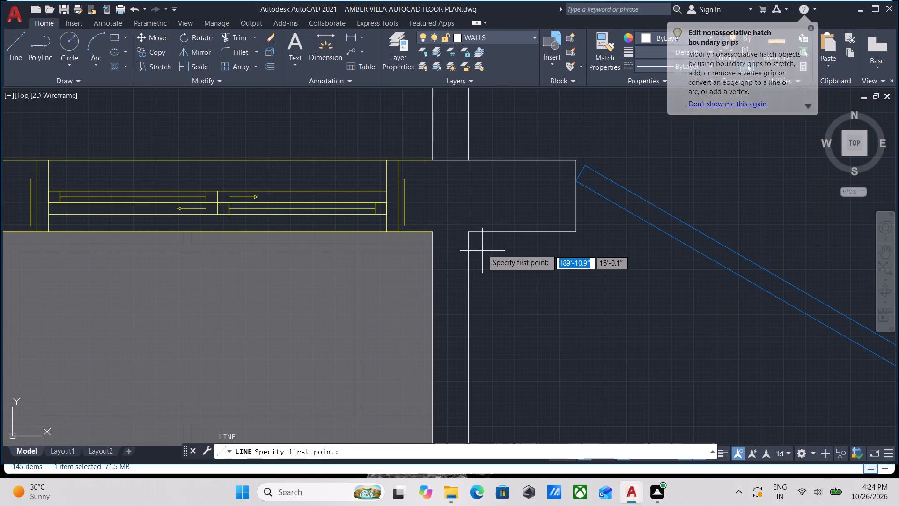
click(470, 234)
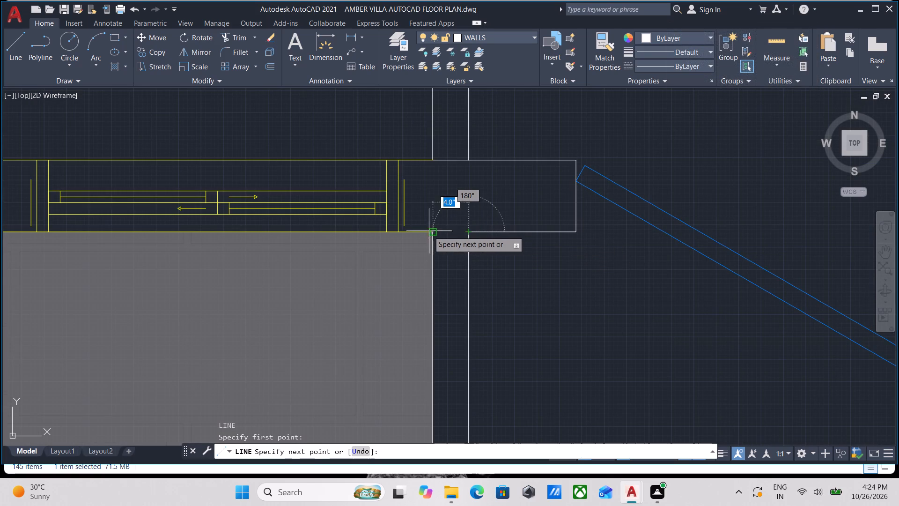
click(430, 231)
key(Escape)
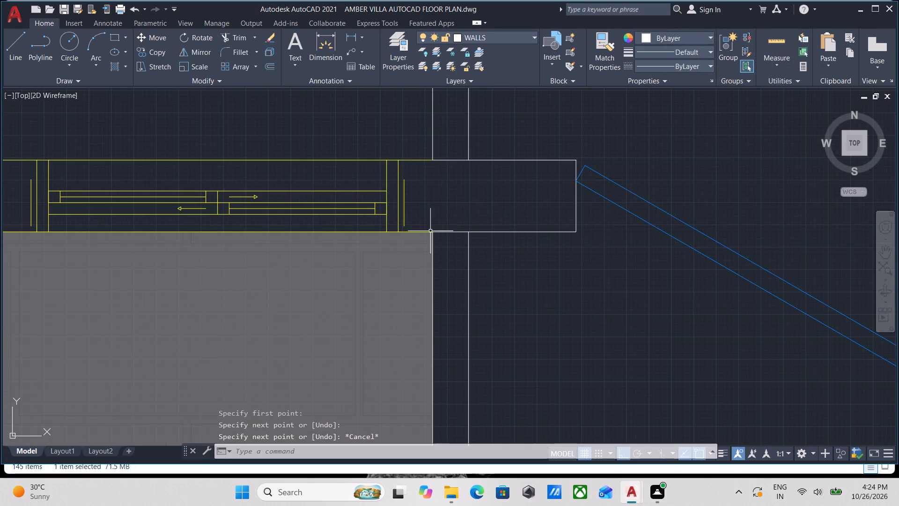
Fill the short wall between the yellow window and entrance door, and the southeast room's connected west wall, in solid black.
scroll(435, 228, down, 2)
middle_drag(435, 228, 420, 293)
scroll(425, 288, down, 3)
middle_drag(425, 288, 422, 294)
scroll(422, 294, up, 3)
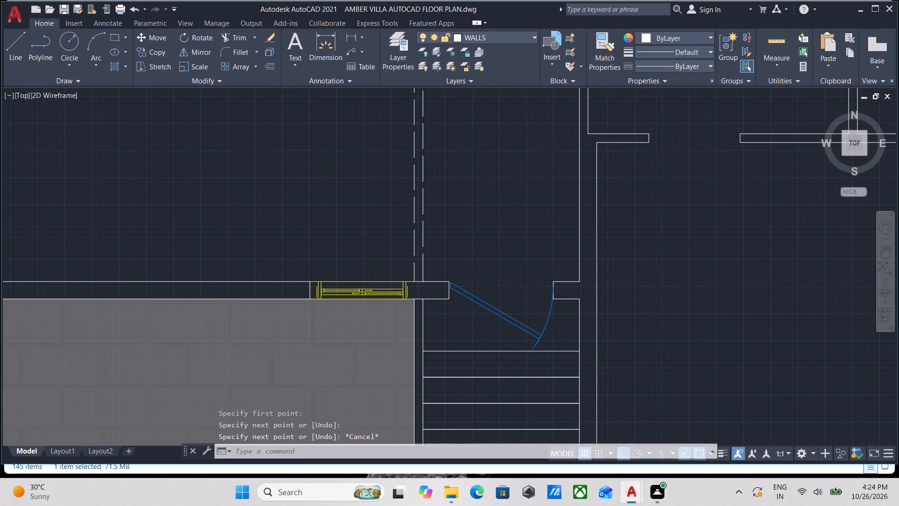
key(h)
key(Return)
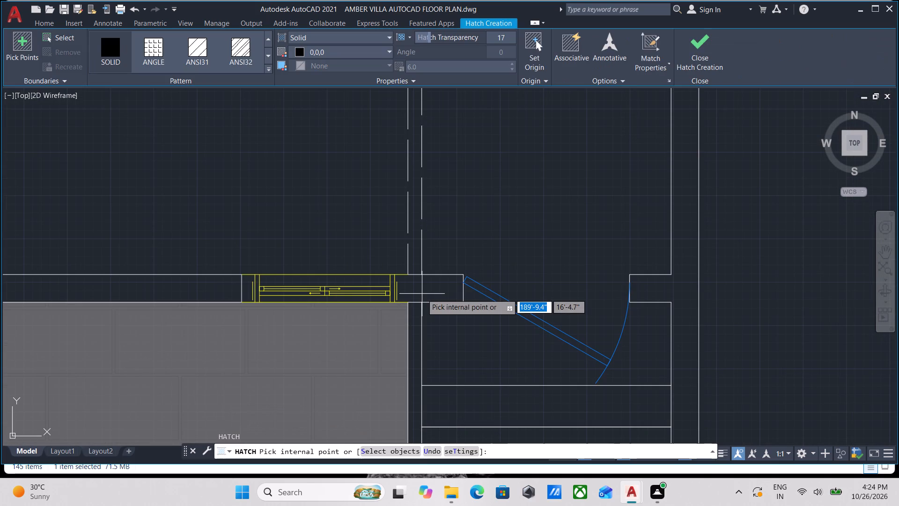
click(419, 297)
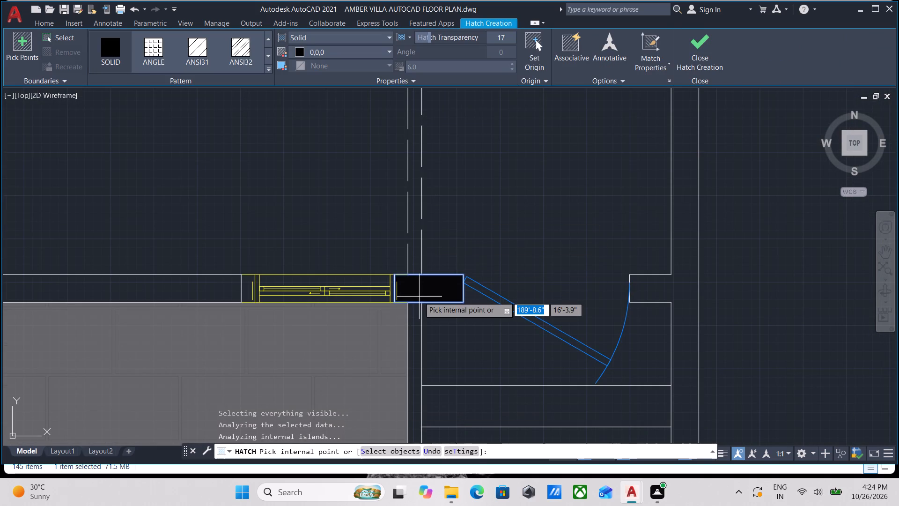
scroll(428, 293, down, 2)
scroll(530, 294, down, 1)
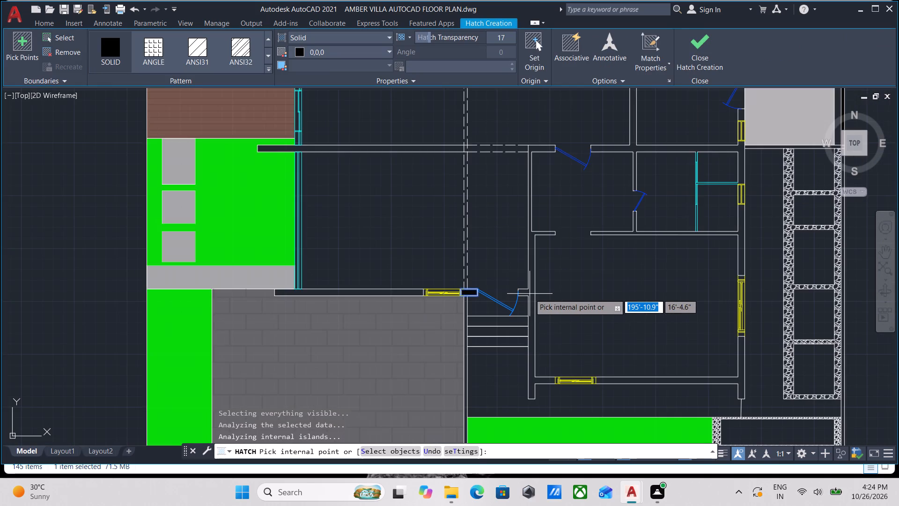
click(530, 294)
middle_drag(582, 392, 581, 392)
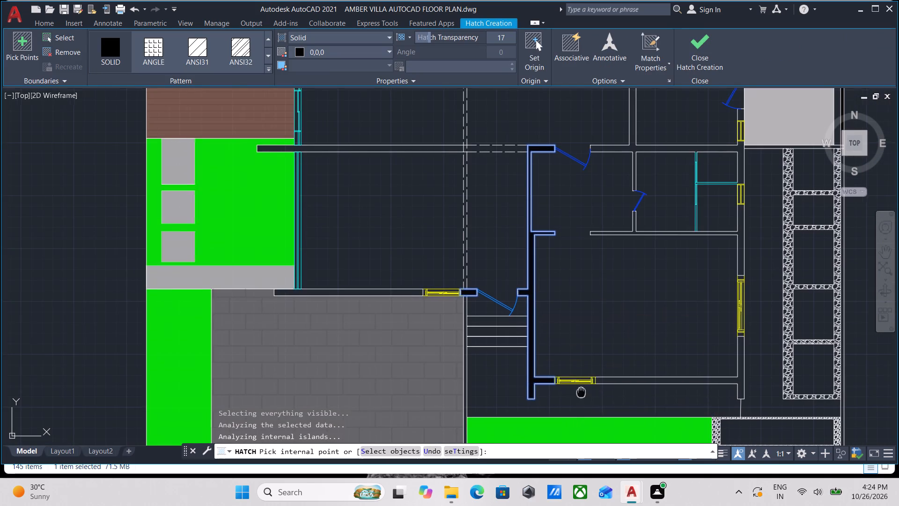
Fill the southeast room's south wall east of its window and its east wall between the windows in solid black.
middle_drag(581, 392, 437, 338)
click(499, 329)
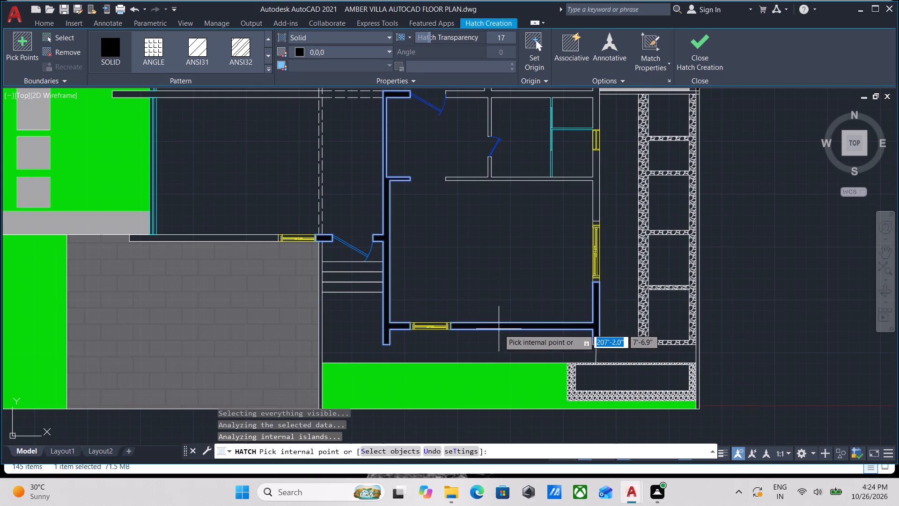
middle_drag(545, 331, 397, 399)
click(449, 280)
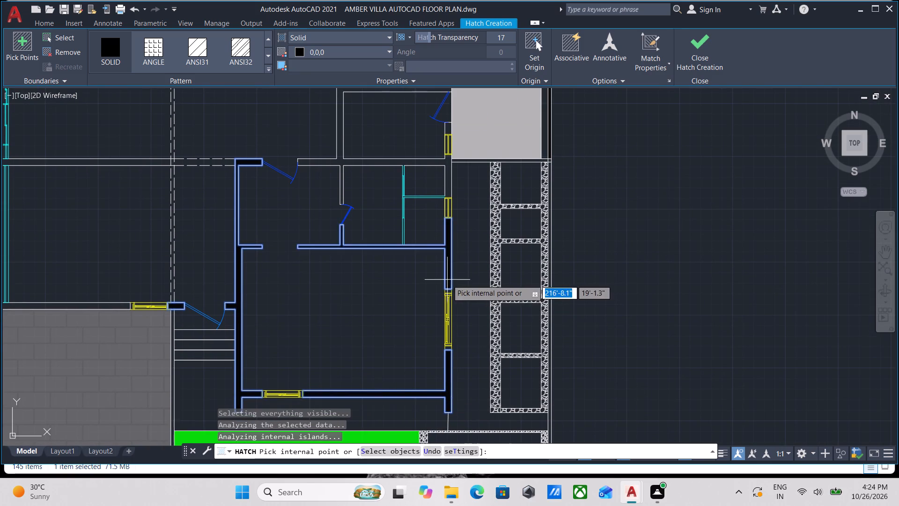
Fill the connected partition and east exterior walls around the bathroom, central rooms and staircase in solid black.
middle_drag(447, 280, 454, 367)
scroll(354, 261, up, 2)
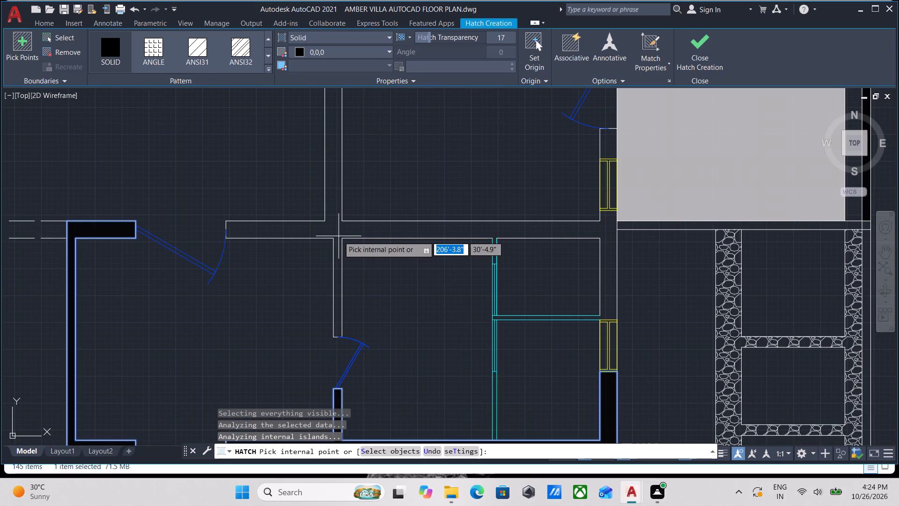
click(339, 236)
click(566, 269)
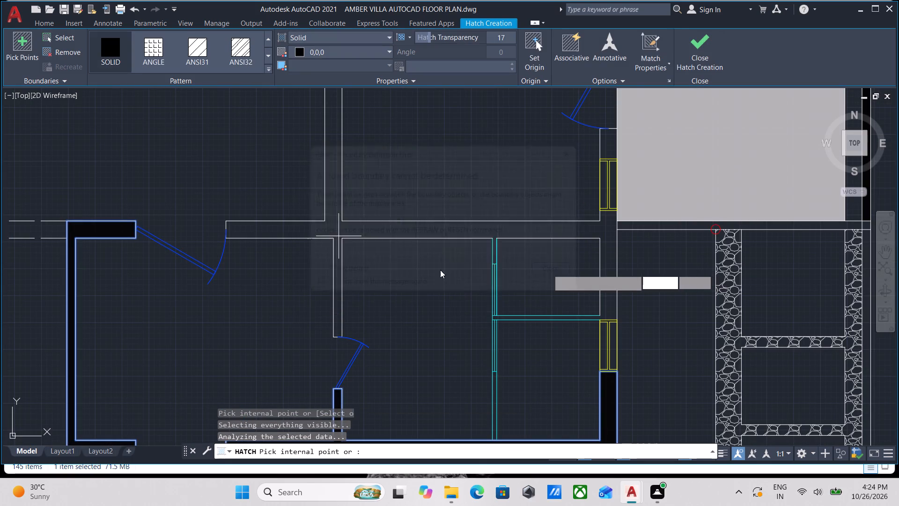
scroll(395, 270, down, 2)
middle_drag(393, 271, 450, 302)
click(428, 280)
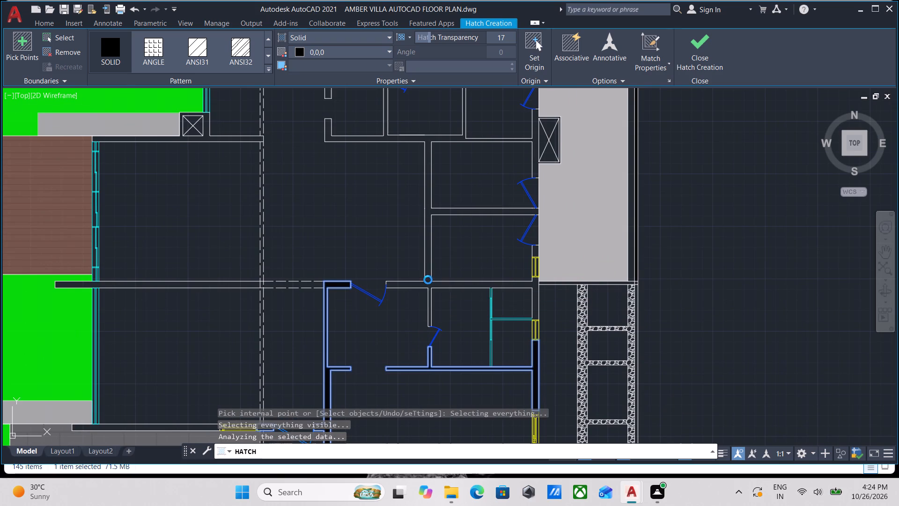
Fill the long wall between the two western rooms and the wall along the brick paving's north edge in solid black.
scroll(428, 280, down, 1)
middle_drag(428, 280, 430, 313)
scroll(428, 284, down, 1)
scroll(337, 313, up, 1)
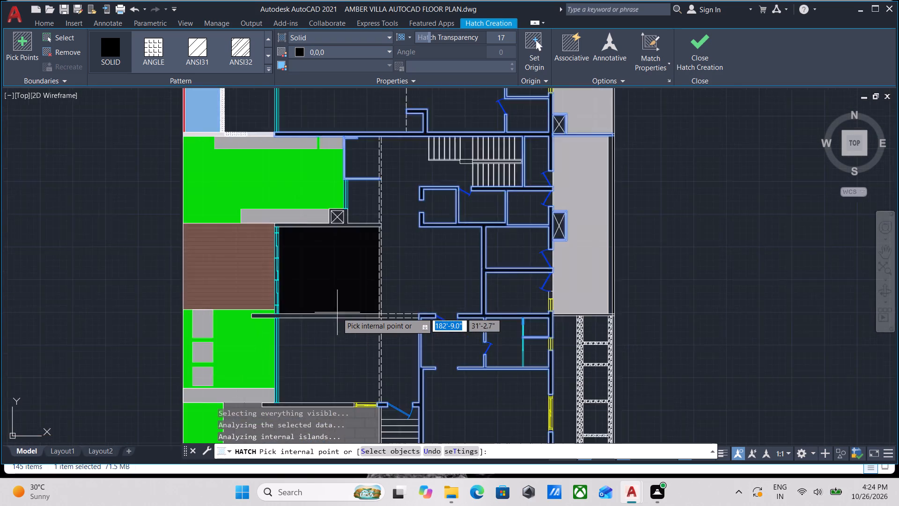
scroll(337, 313, up, 2)
click(320, 323)
scroll(320, 323, down, 2)
middle_drag(320, 323, 344, 259)
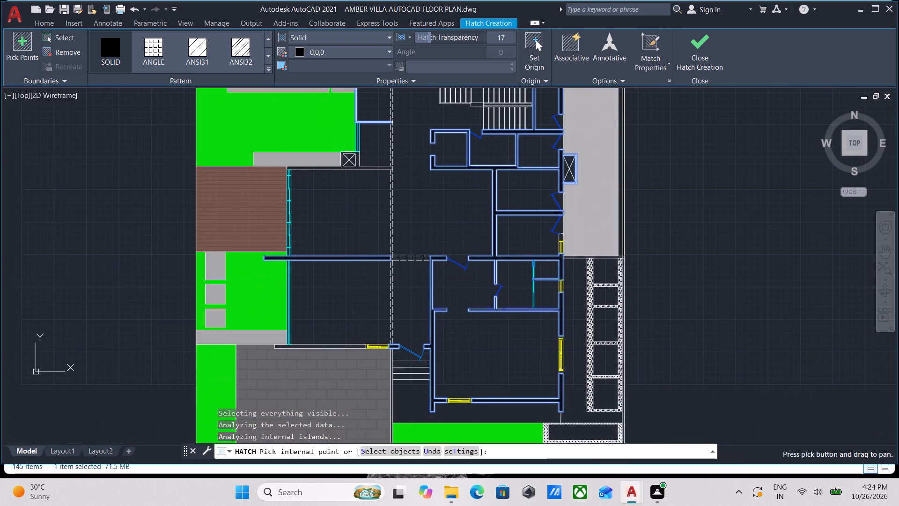
scroll(306, 358, up, 3)
click(288, 309)
Fill the wall along the north side of the central west room, beside the crossed column, in solid black.
scroll(288, 309, down, 2)
middle_drag(288, 309, 273, 322)
scroll(288, 314, down, 2)
middle_drag(288, 314, 275, 386)
scroll(329, 280, up, 3)
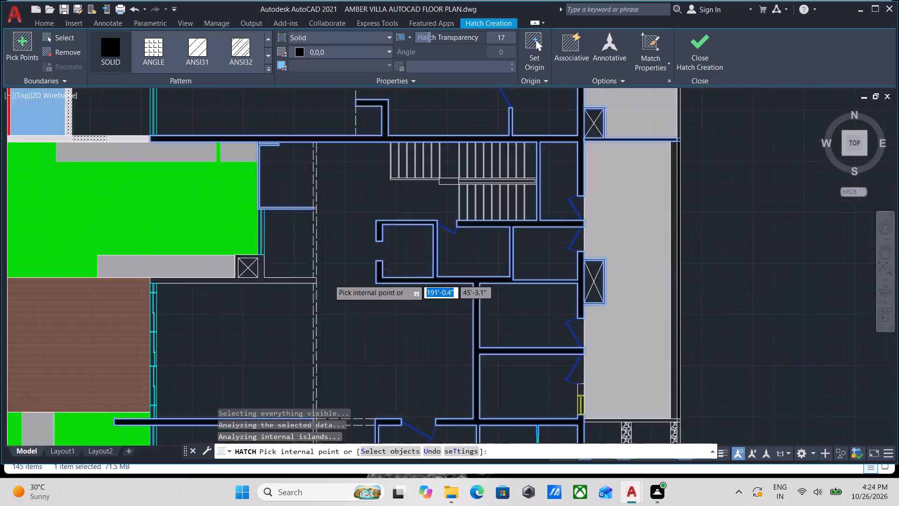
scroll(292, 279, up, 1)
click(257, 284)
Examine the central walls and western rooms for wall sections that still need the solid black fill.
scroll(222, 285, down, 2)
middle_drag(220, 285, 287, 283)
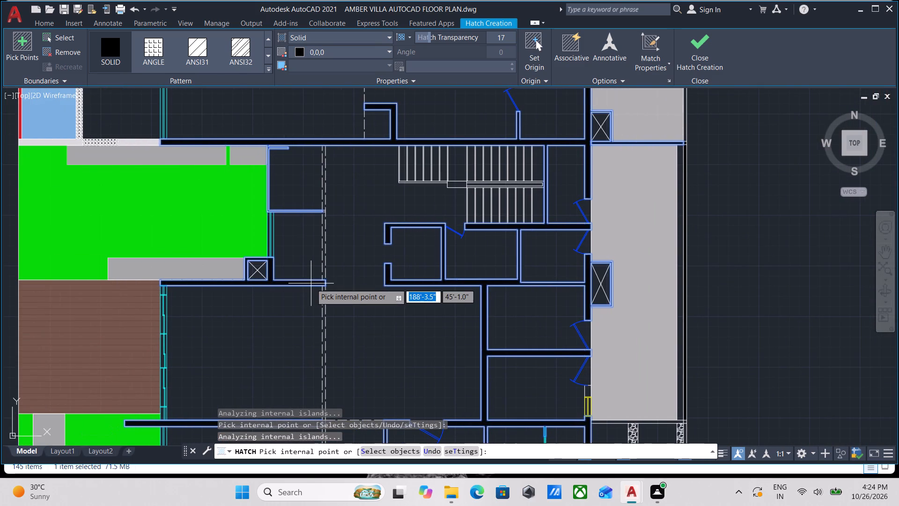
scroll(311, 283, down, 1)
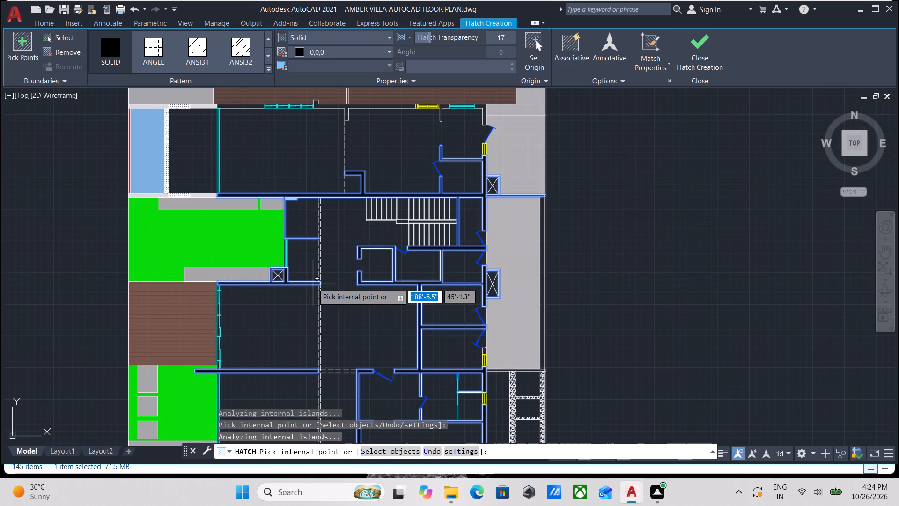
scroll(192, 215, up, 3)
scroll(433, 303, down, 3)
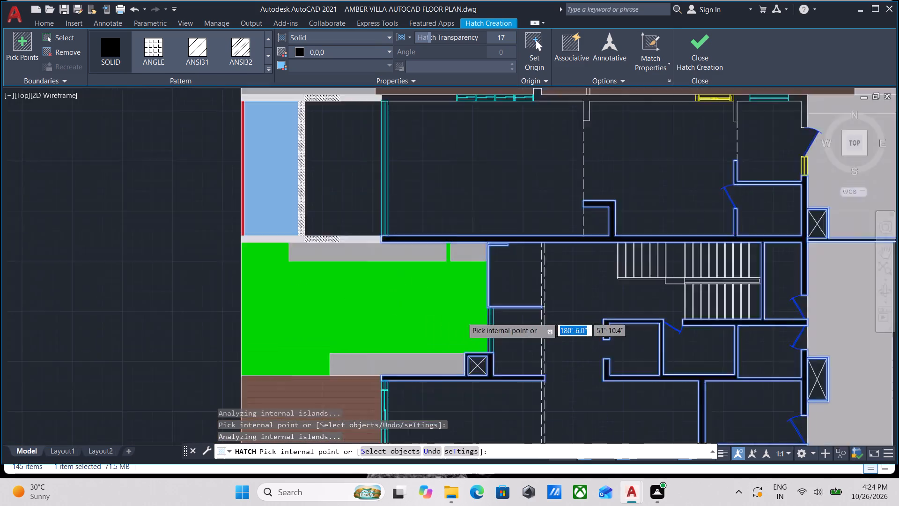
scroll(465, 319, down, 1)
scroll(447, 350, up, 3)
scroll(476, 335, down, 2)
middle_drag(475, 335, 305, 289)
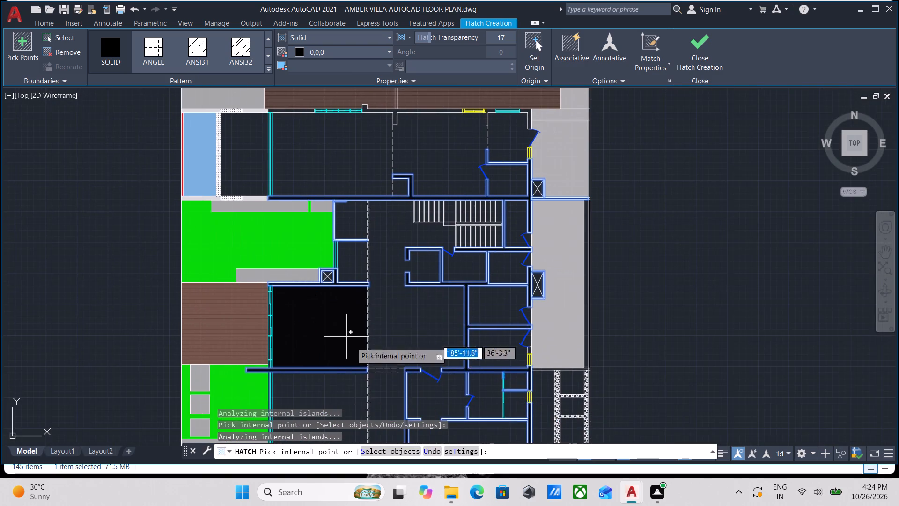
scroll(367, 369, up, 3)
scroll(447, 375, down, 2)
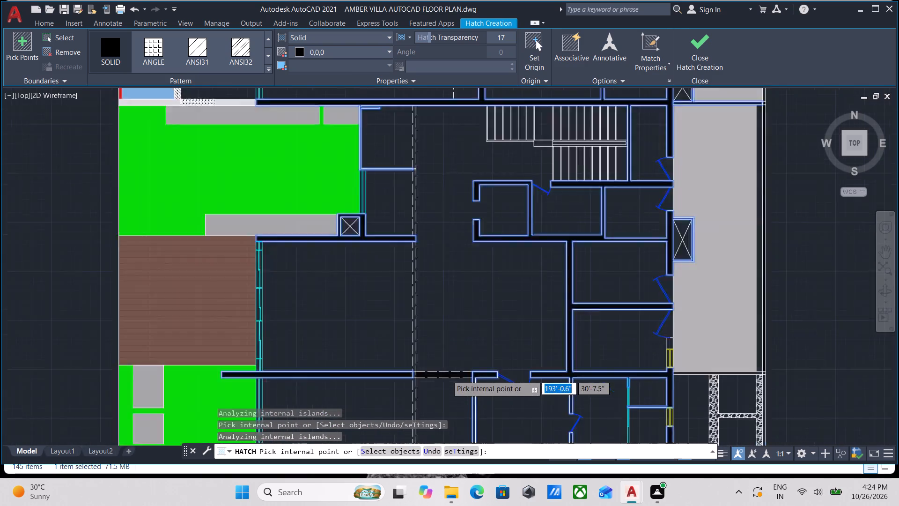
scroll(447, 375, down, 1)
scroll(520, 267, up, 3)
Fill the northeast room's wall sections on both sides of its cyan north window, including the corner, in solid black.
middle_drag(629, 305, 64, 405)
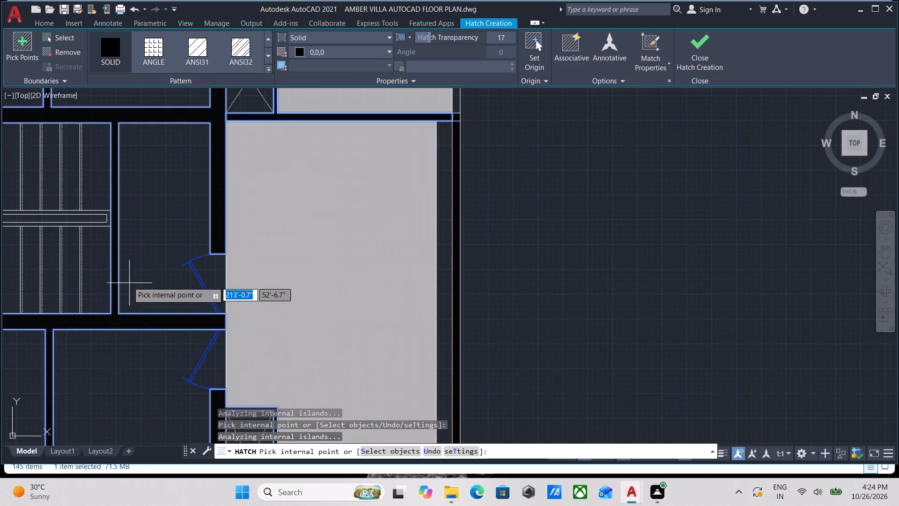
middle_drag(129, 302, 176, 498)
middle_drag(235, 378, 263, 504)
scroll(208, 341, down, 3)
middle_drag(211, 348, 248, 414)
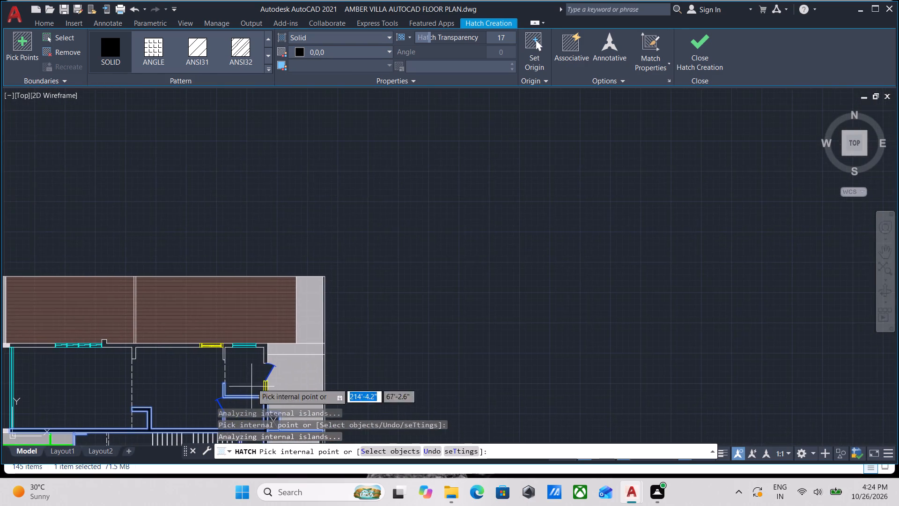
scroll(247, 357, up, 3)
scroll(160, 309, up, 1)
click(160, 313)
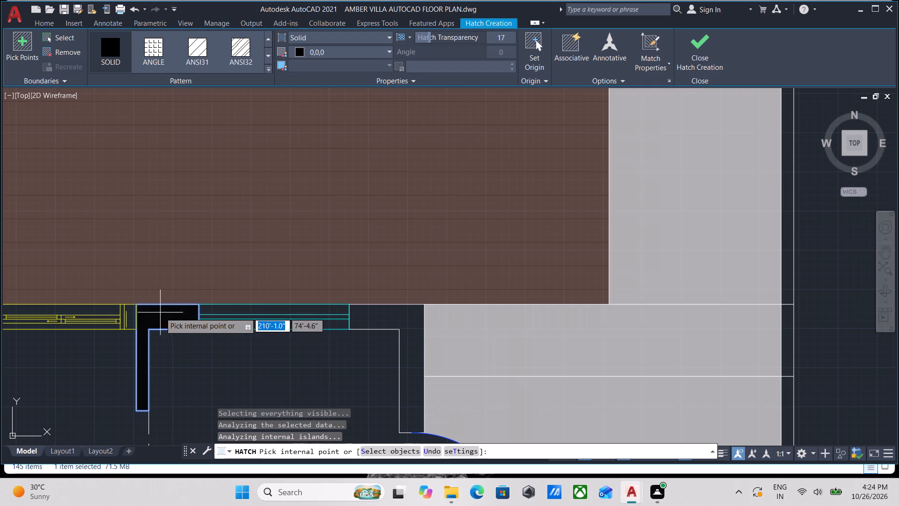
click(398, 321)
Fill the north exterior wall on both sides of the long cyan sliding window in solid black.
scroll(398, 321, down, 3)
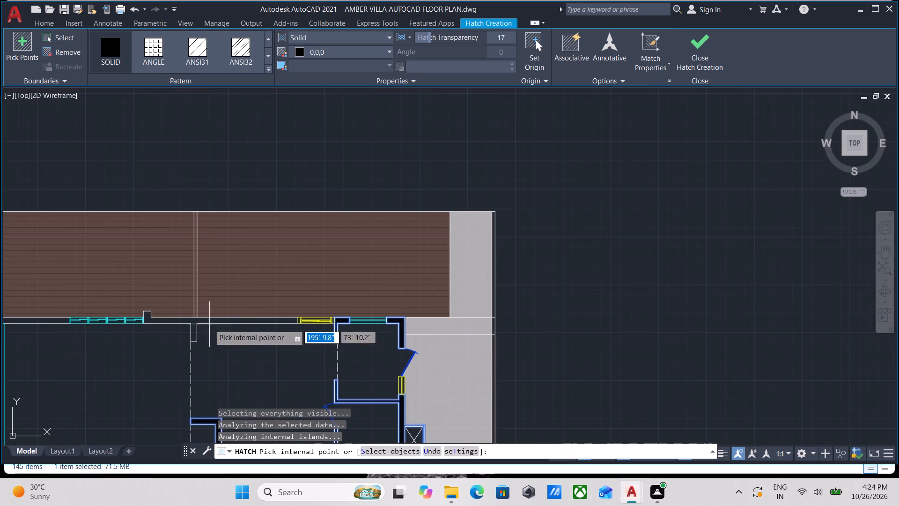
middle_drag(229, 320, 286, 317)
scroll(273, 316, up, 1)
click(268, 320)
middle_drag(217, 325, 477, 325)
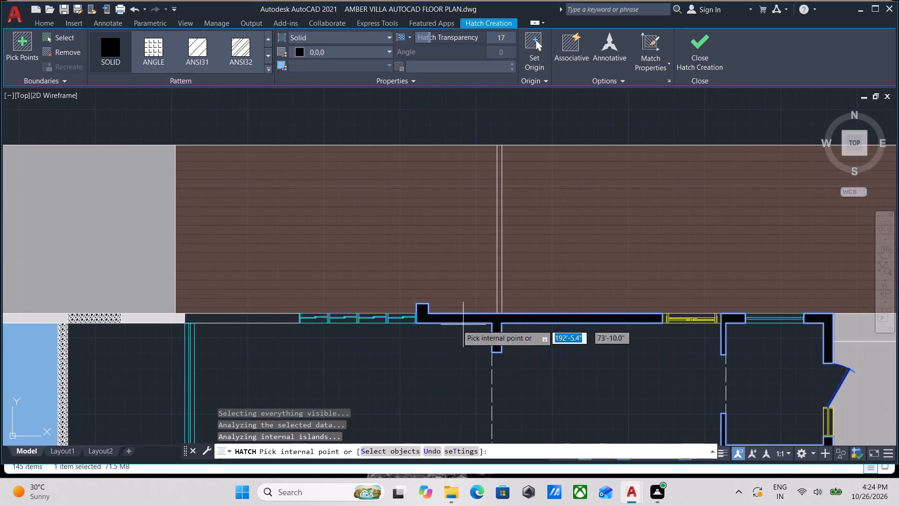
click(216, 318)
Examine the whole floor plan for walls that still lack the solid black fill.
scroll(296, 315, down, 4)
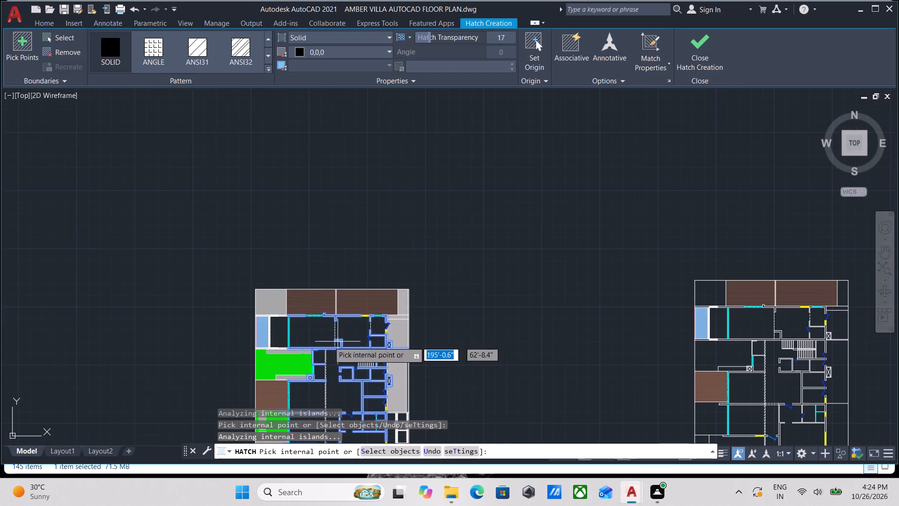
scroll(296, 339, up, 2)
scroll(439, 374, up, 2)
scroll(425, 359, down, 2)
middle_drag(425, 359, 420, 353)
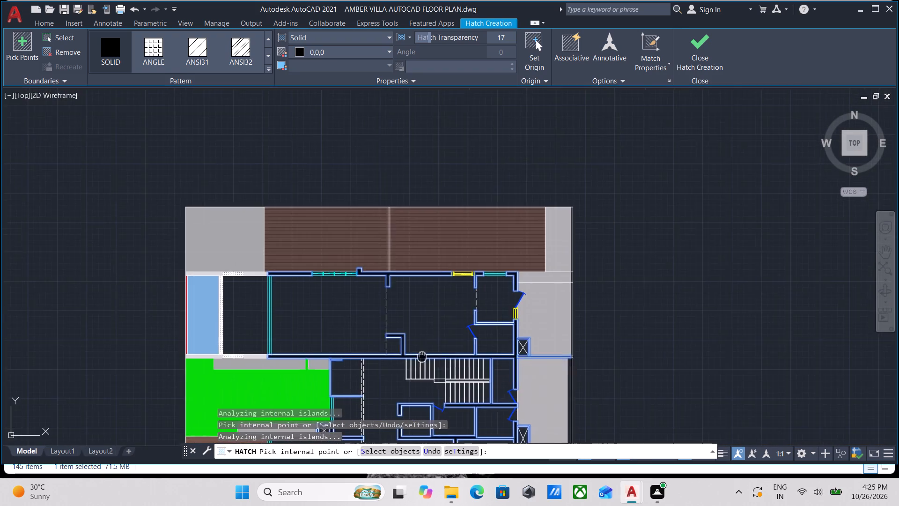
middle_drag(420, 353, 308, 295)
scroll(262, 283, down, 2)
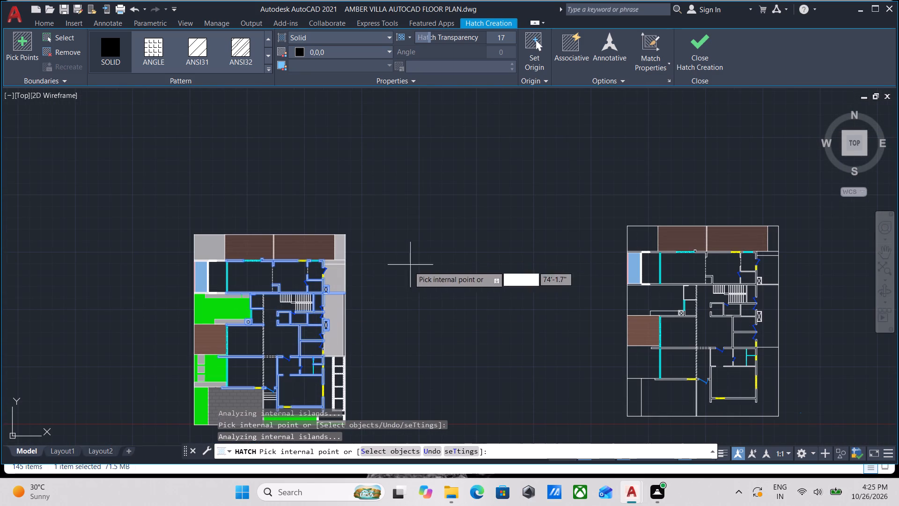
scroll(425, 420, up, 2)
scroll(10, 323, up, 2)
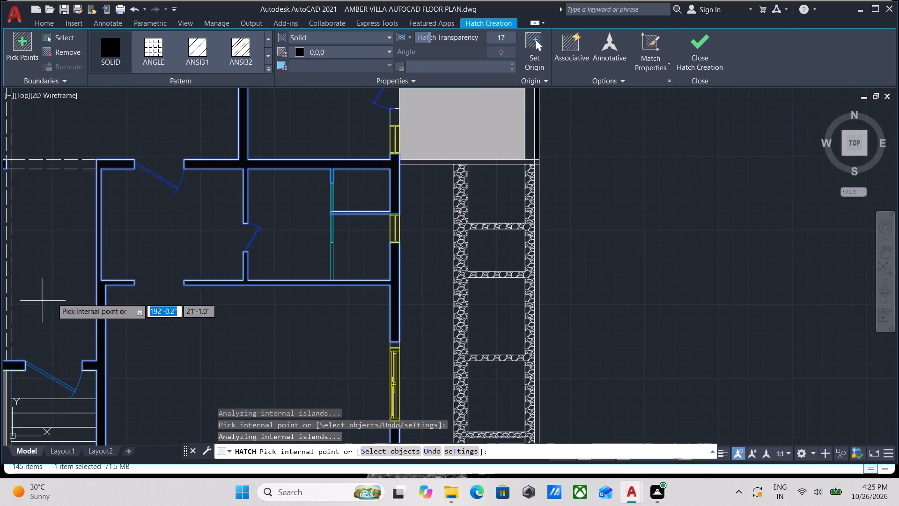
scroll(265, 275, up, 3)
scroll(365, 317, down, 4)
scroll(373, 366, down, 2)
middle_drag(373, 353, 375, 334)
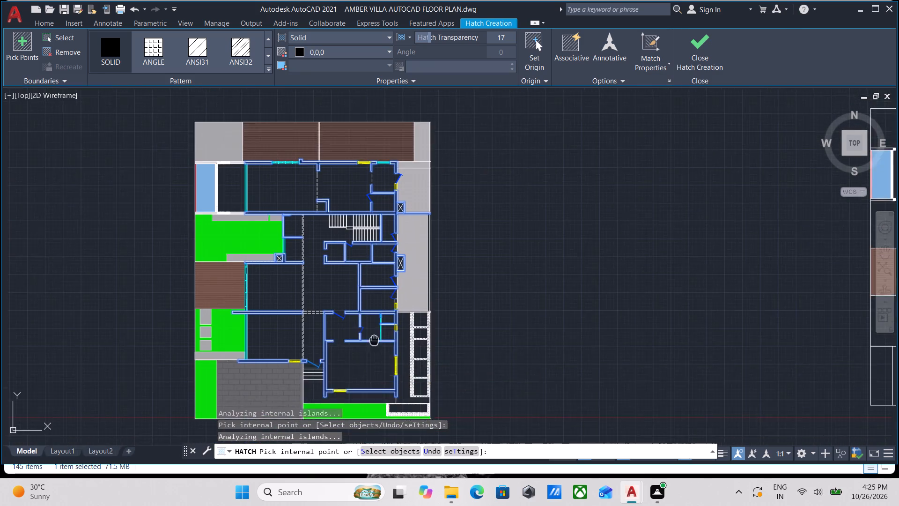
middle_drag(375, 334, 371, 279)
scroll(369, 310, up, 3)
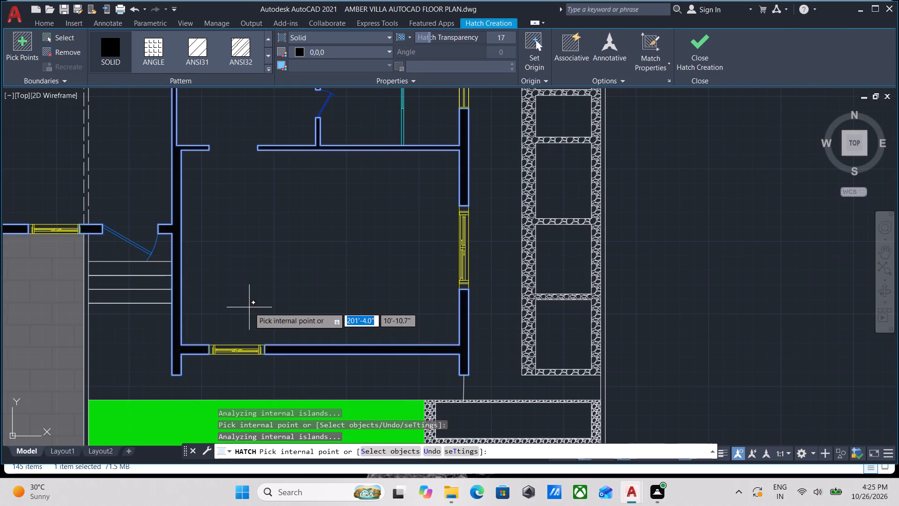
scroll(326, 301, down, 2)
middle_drag(327, 301, 101, 353)
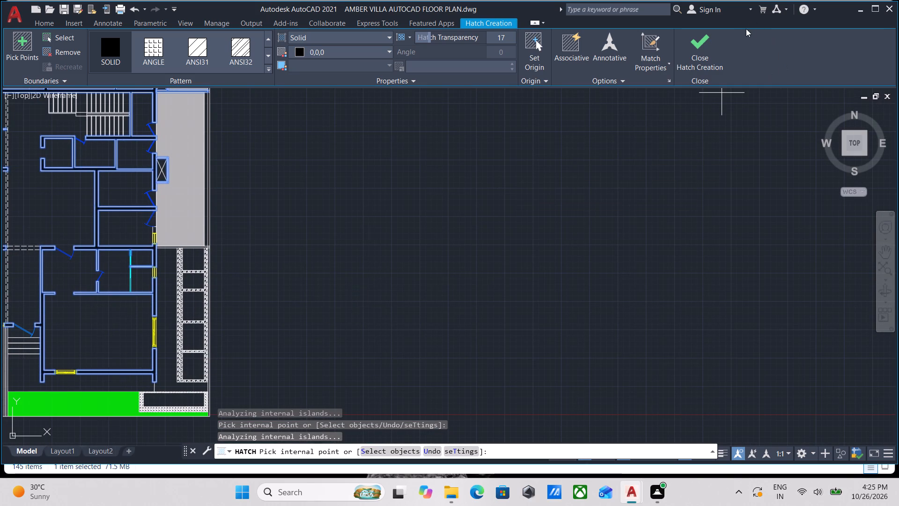
Finish the current solid black hatch on the selected house walls.
click(705, 45)
Examine the walls of the central rooms, staircase and northern wing for sections missing the solid black fill.
scroll(432, 189, down, 1)
middle_drag(432, 189, 497, 212)
scroll(296, 207, up, 3)
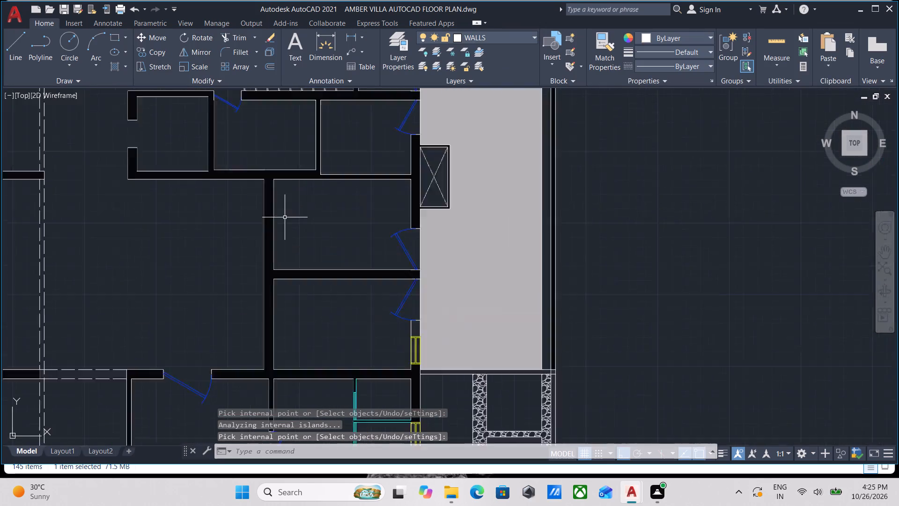
scroll(285, 217, up, 2)
scroll(255, 201, down, 3)
middle_drag(301, 213, 413, 253)
middle_drag(331, 248, 348, 289)
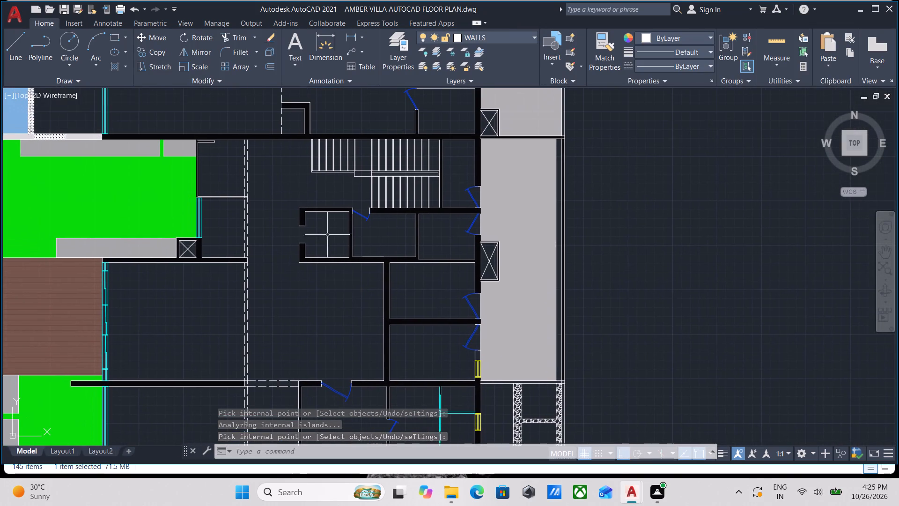
scroll(315, 199, up, 3)
scroll(279, 204, down, 2)
middle_drag(279, 204, 284, 243)
scroll(330, 229, up, 1)
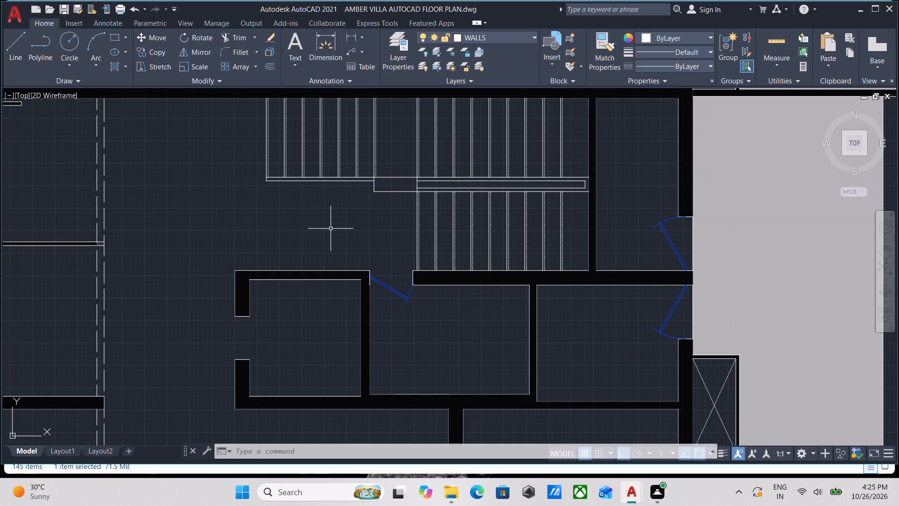
scroll(331, 229, down, 2)
middle_drag(331, 229, 337, 317)
scroll(346, 284, up, 3)
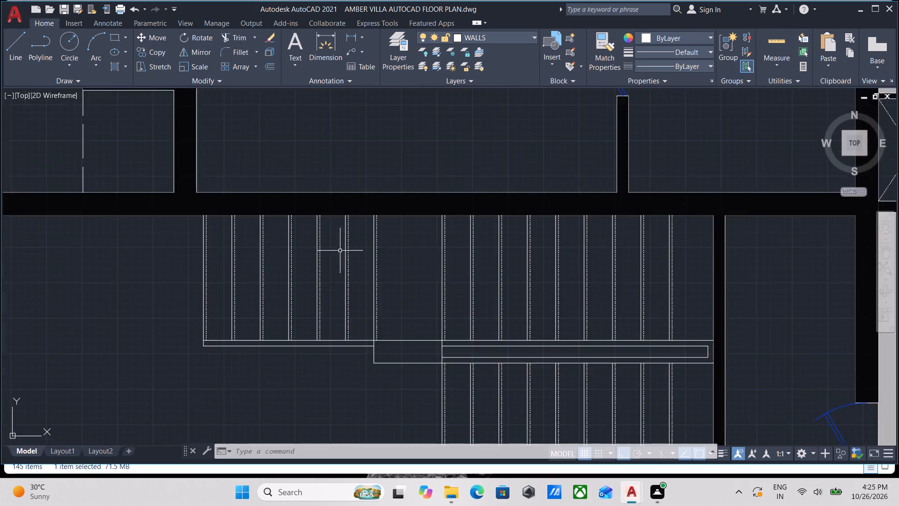
scroll(340, 250, down, 3)
middle_drag(340, 254, 397, 372)
scroll(275, 283, down, 2)
middle_drag(275, 283, 323, 313)
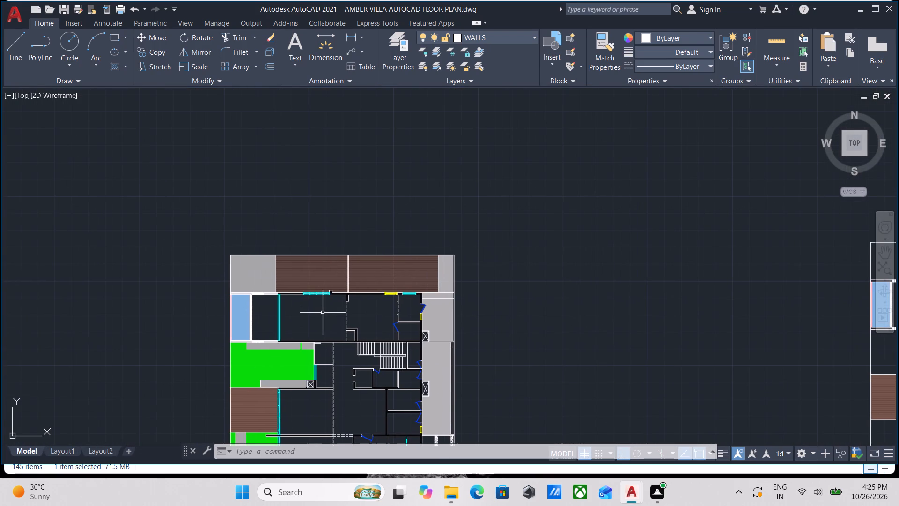
scroll(323, 313, up, 4)
scroll(323, 313, down, 2)
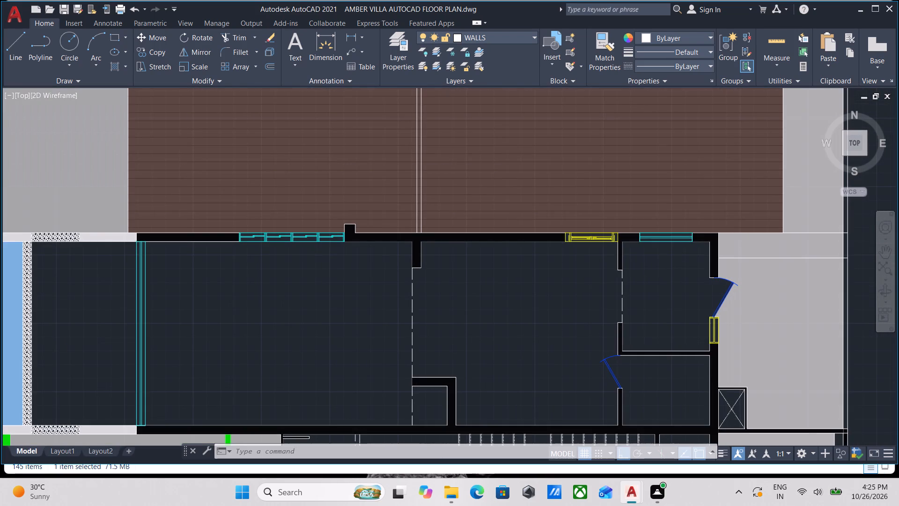
scroll(314, 313, down, 2)
middle_drag(312, 313, 339, 264)
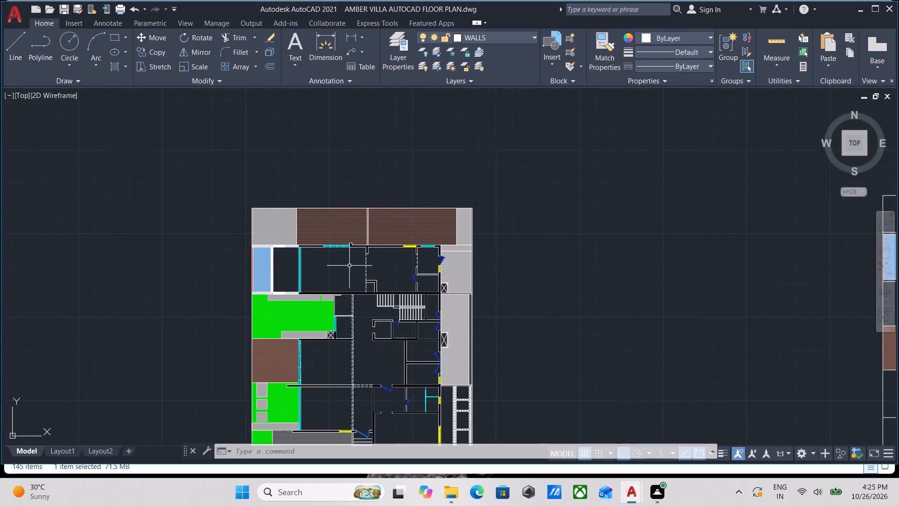
Examine the southern rooms and the southeast corner of the plot for walls still lacking the solid black fill.
scroll(352, 271, up, 1)
middle_drag(352, 271, 265, 201)
scroll(288, 304, down, 1)
middle_drag(288, 305, 283, 227)
scroll(306, 324, up, 2)
scroll(306, 324, down, 1)
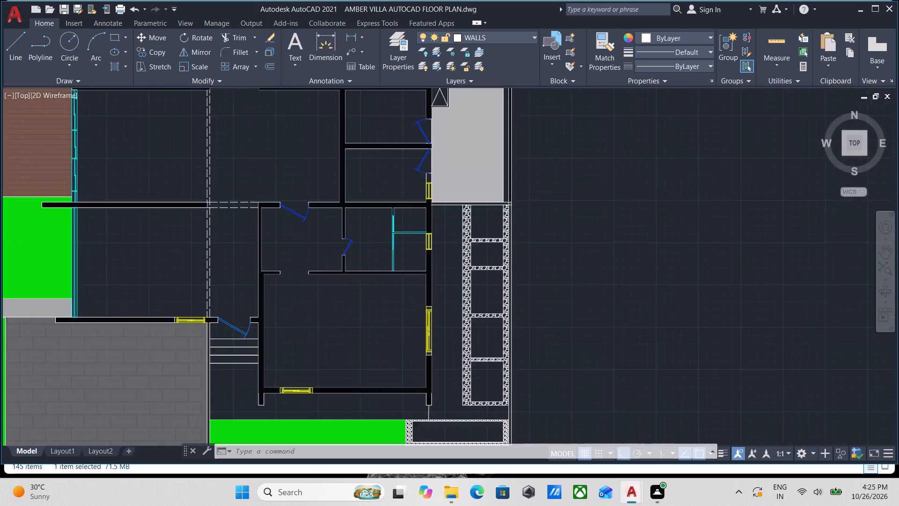
scroll(306, 324, down, 1)
middle_drag(307, 322, 321, 267)
scroll(317, 321, up, 3)
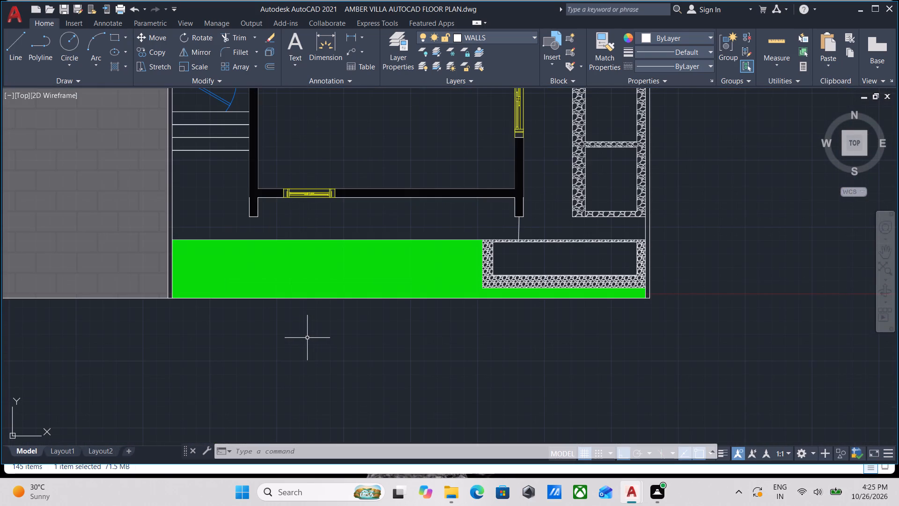
scroll(307, 337, down, 2)
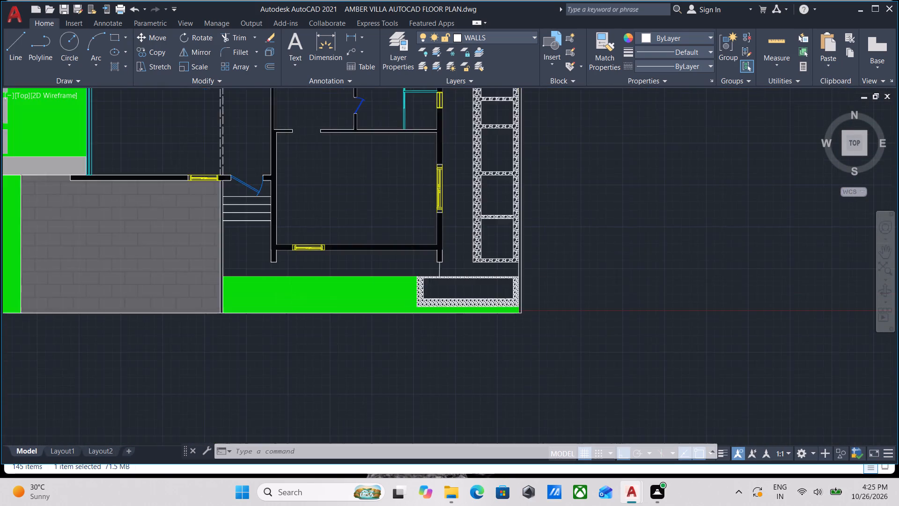
middle_drag(309, 338, 387, 366)
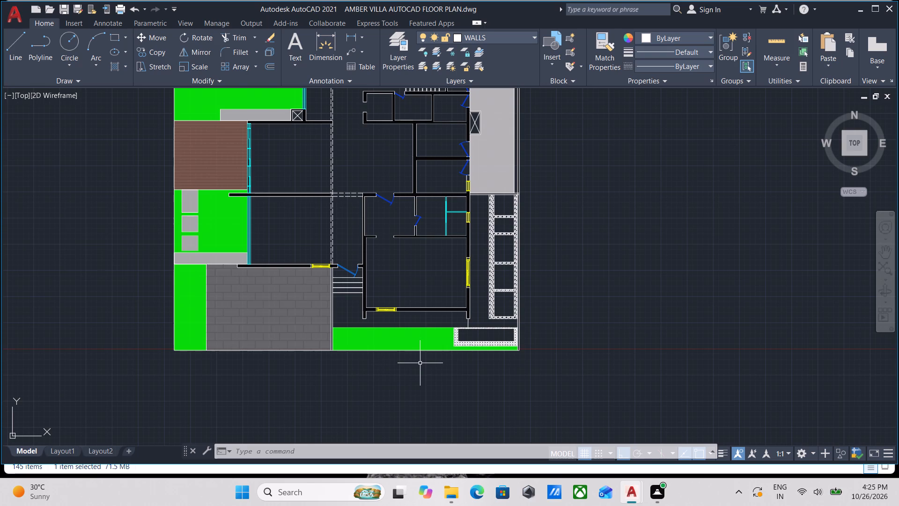
middle_drag(462, 377, 362, 359)
scroll(370, 347, up, 1)
middle_drag(370, 347, 236, 327)
scroll(236, 327, up, 1)
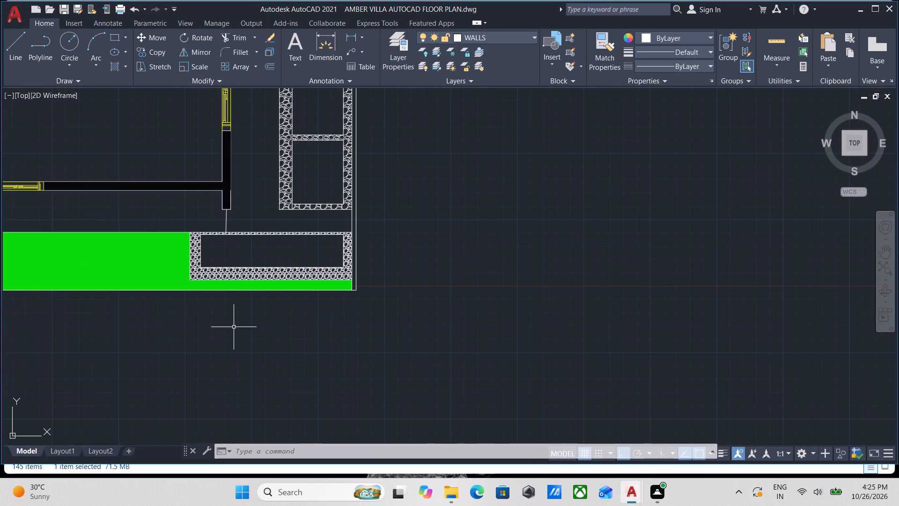
scroll(233, 327, down, 2)
middle_drag(233, 327, 192, 348)
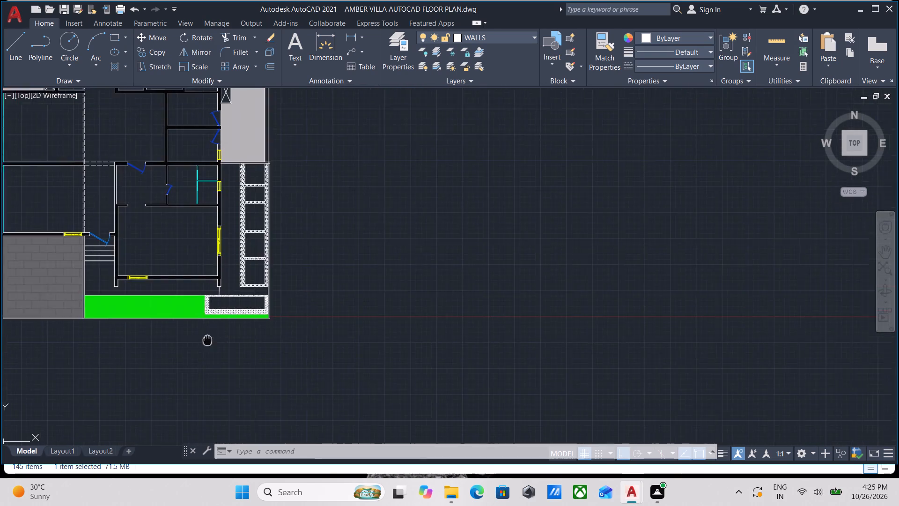
middle_drag(192, 348, 159, 375)
Fill the narrow east boundary wall beside the stone-bordered planters, down to the southeast corner, with a solid black hatch.
middle_drag(238, 303, 237, 378)
scroll(247, 350, up, 2)
middle_drag(169, 343, 297, 332)
scroll(265, 320, up, 2)
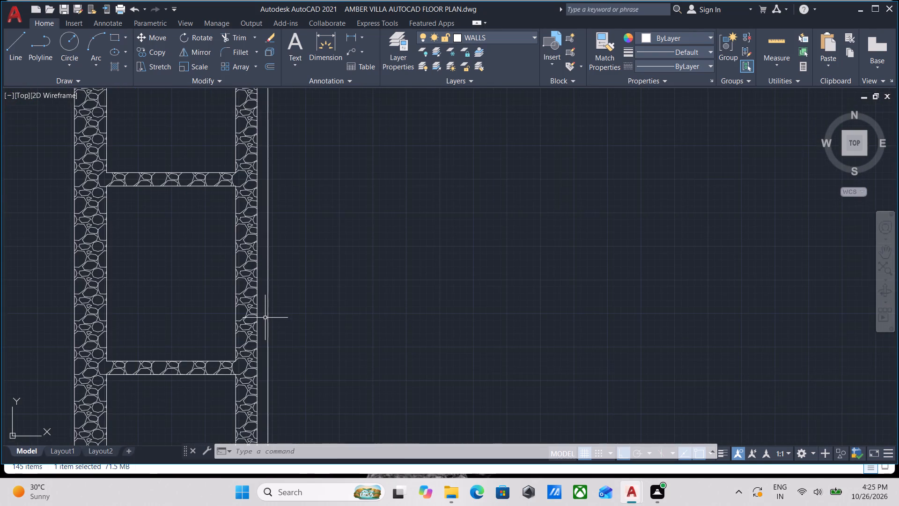
middle_drag(265, 317, 349, 312)
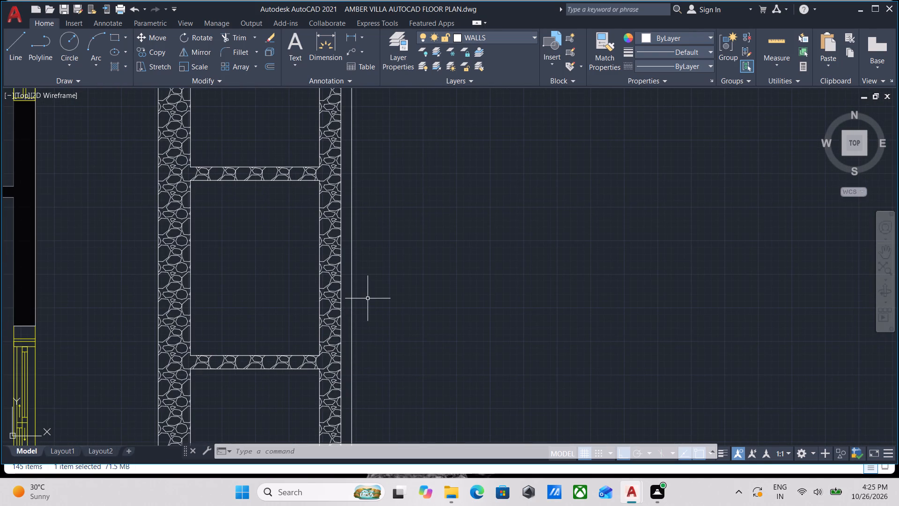
key(h)
key(Return)
scroll(391, 260, down, 1)
middle_drag(391, 260, 387, 291)
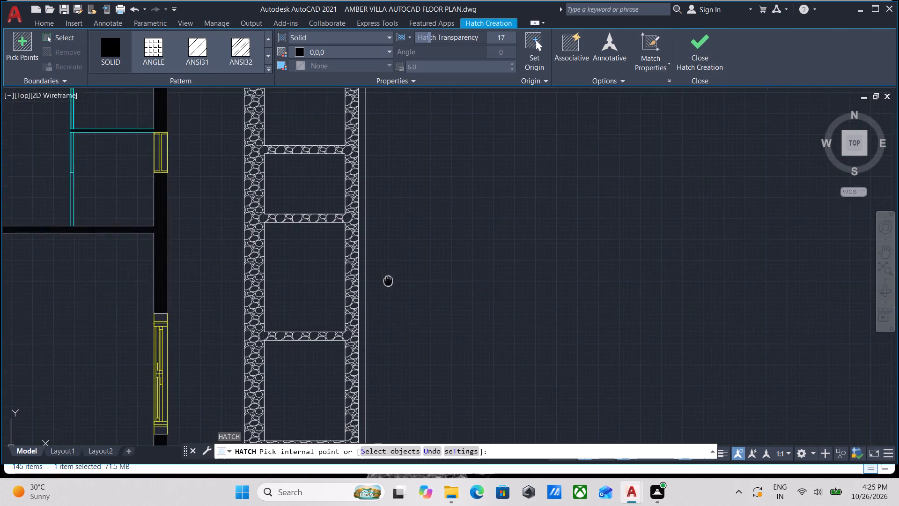
middle_drag(387, 291, 384, 310)
scroll(354, 301, up, 1)
click(354, 301)
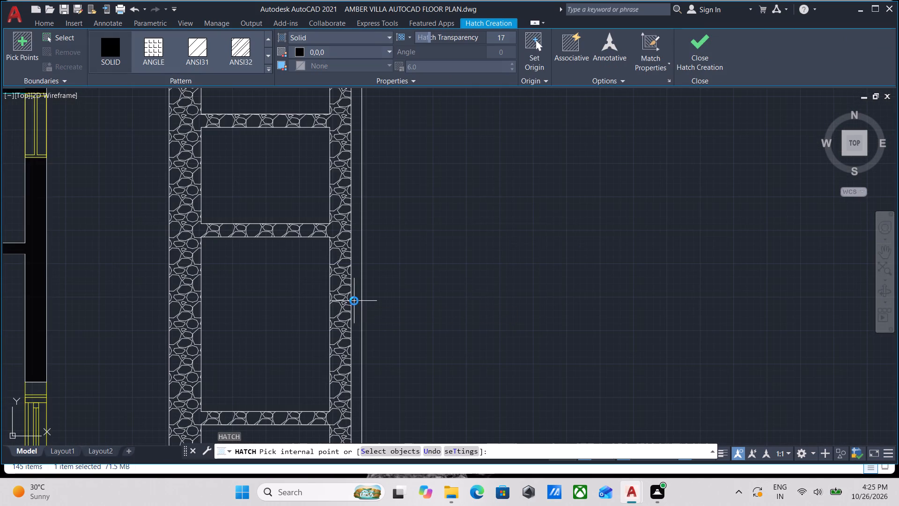
click(545, 255)
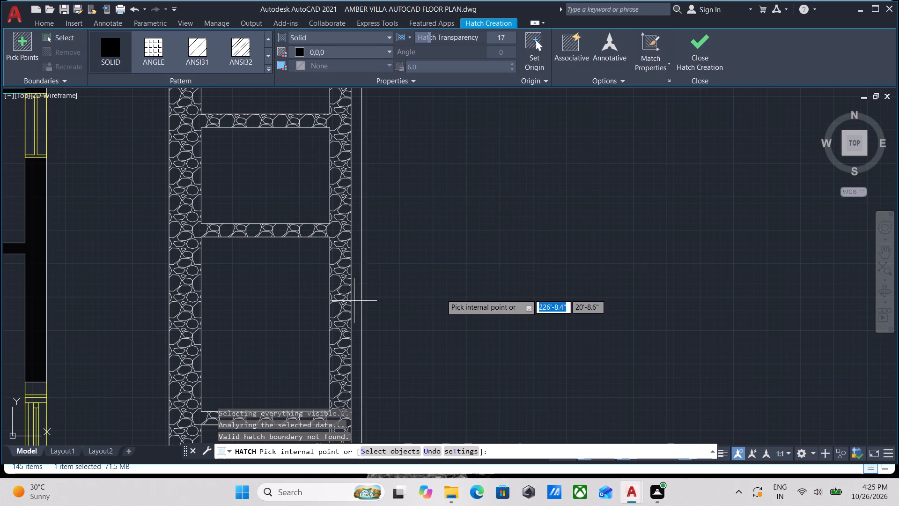
scroll(441, 294, down, 3)
scroll(406, 322, up, 1)
middle_drag(408, 326, 390, 264)
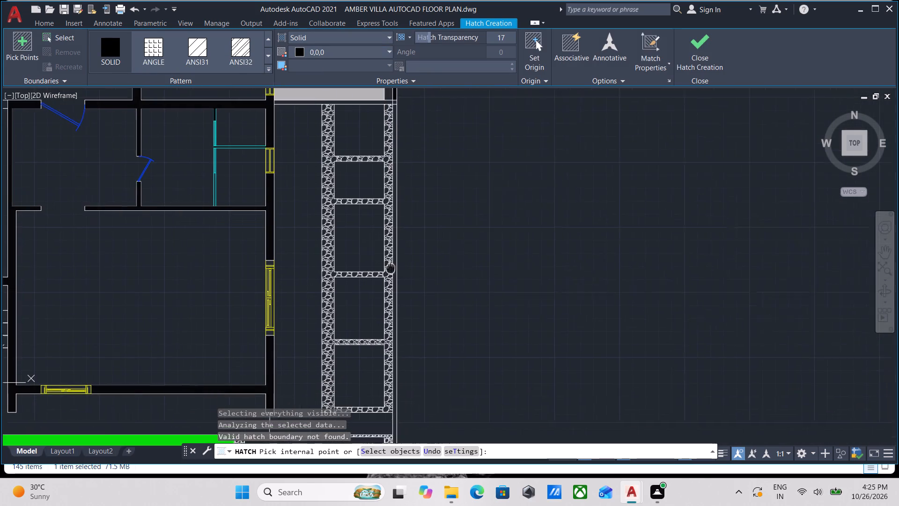
middle_drag(390, 264, 388, 245)
scroll(390, 385, up, 3)
scroll(393, 378, down, 1)
middle_drag(393, 375, 393, 288)
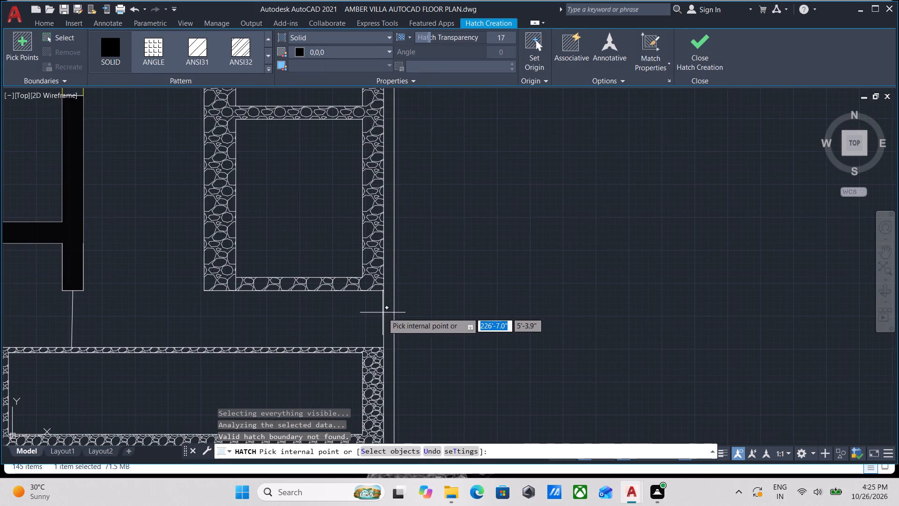
click(386, 315)
scroll(386, 315, down, 3)
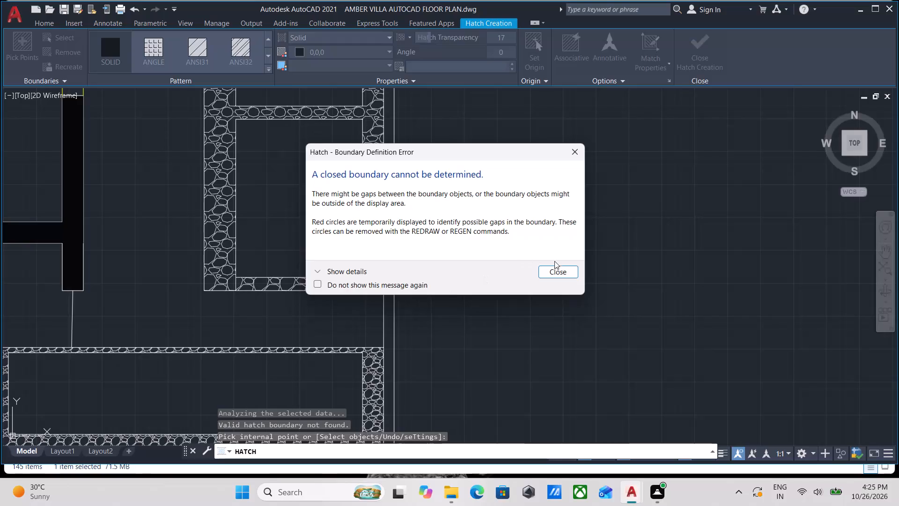
click(559, 272)
scroll(456, 301, down, 3)
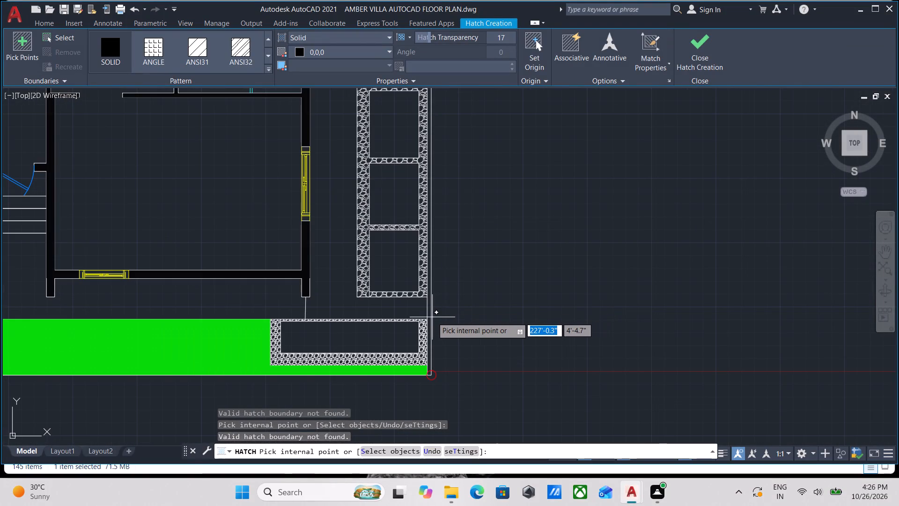
click(428, 320)
scroll(438, 314, down, 2)
middle_drag(438, 314, 423, 372)
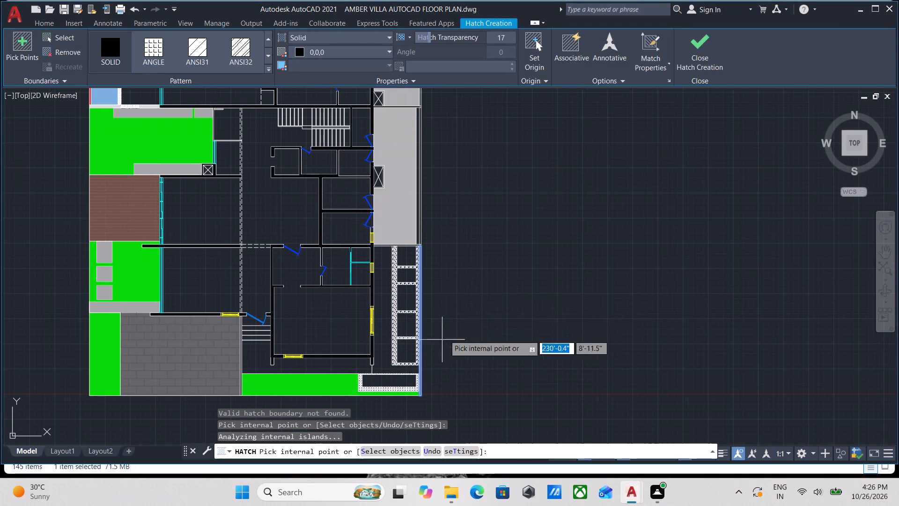
click(714, 49)
Examine the southern rooms, entrance and western rooms for wall sections that still need solid black fill.
scroll(395, 233, up, 2)
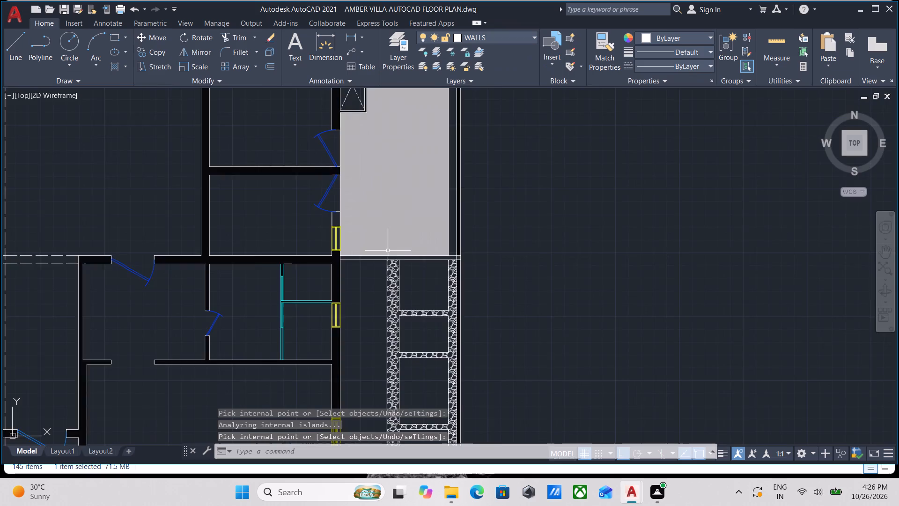
scroll(387, 252, up, 1)
scroll(333, 305, down, 2)
middle_drag(332, 305, 414, 182)
scroll(244, 282, up, 1)
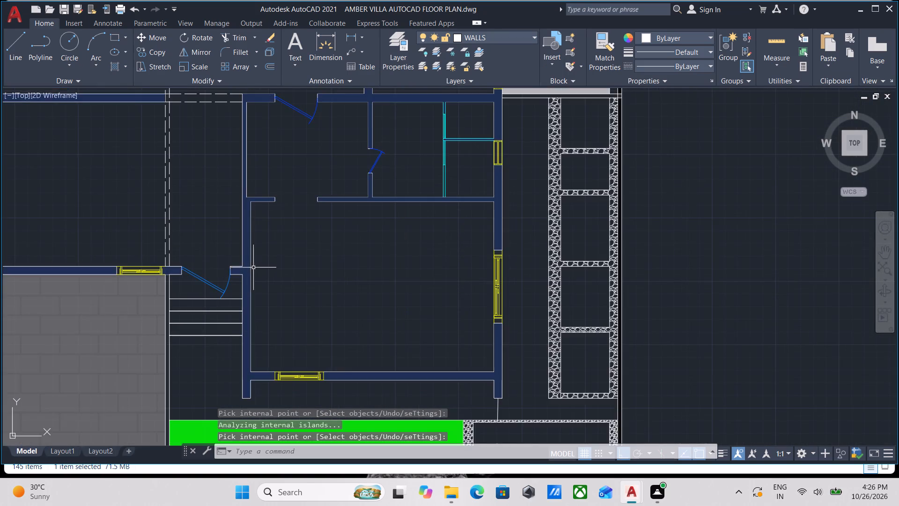
middle_drag(255, 267, 363, 204)
scroll(282, 246, down, 1)
middle_drag(265, 182, 295, 265)
scroll(253, 262, up, 2)
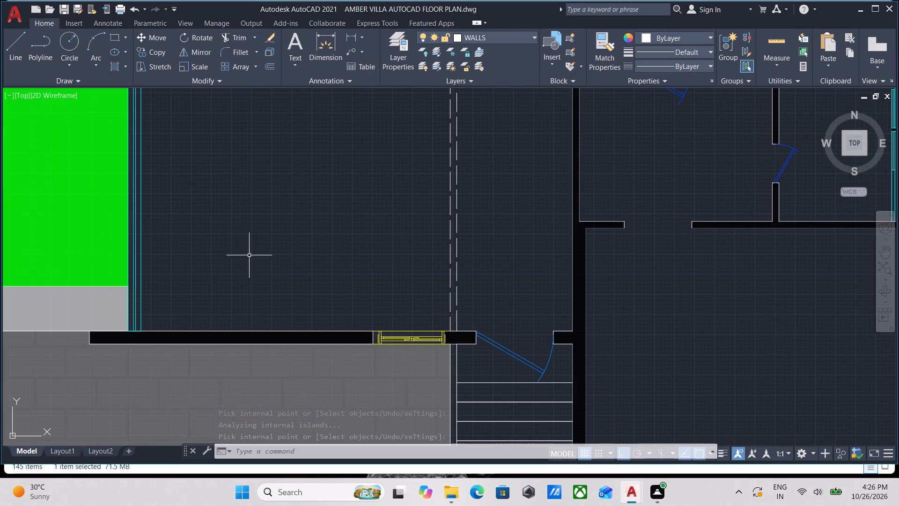
middle_drag(158, 233, 244, 245)
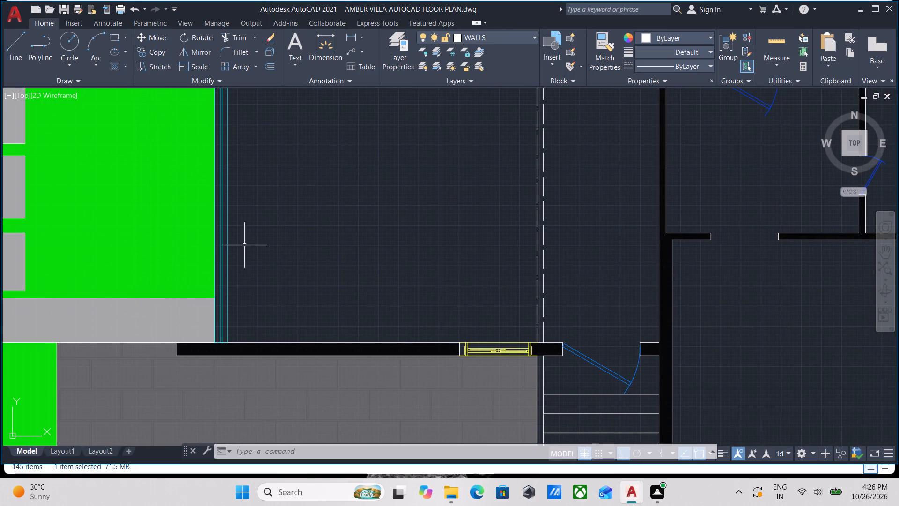
scroll(294, 233, down, 3)
middle_drag(304, 232, 260, 256)
middle_drag(260, 259, 283, 333)
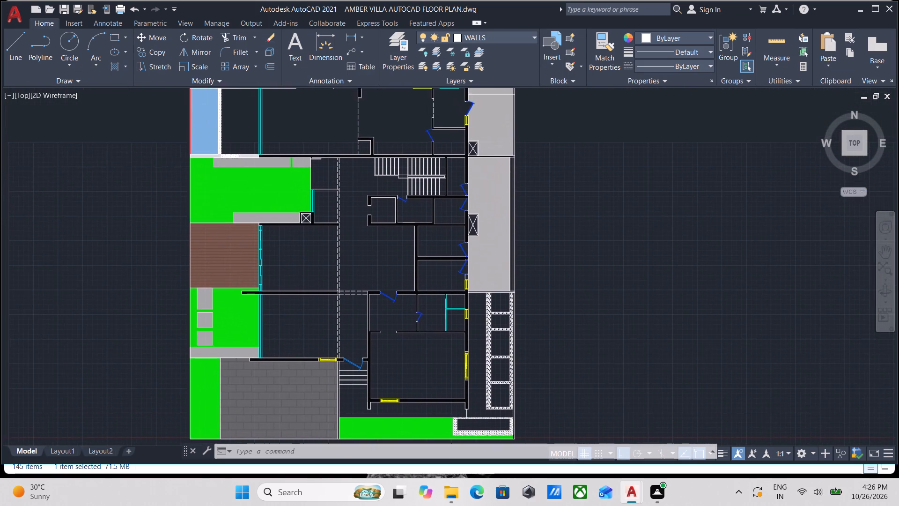
scroll(283, 333, up, 2)
scroll(317, 302, down, 2)
middle_drag(317, 302, 295, 370)
scroll(303, 312, up, 1)
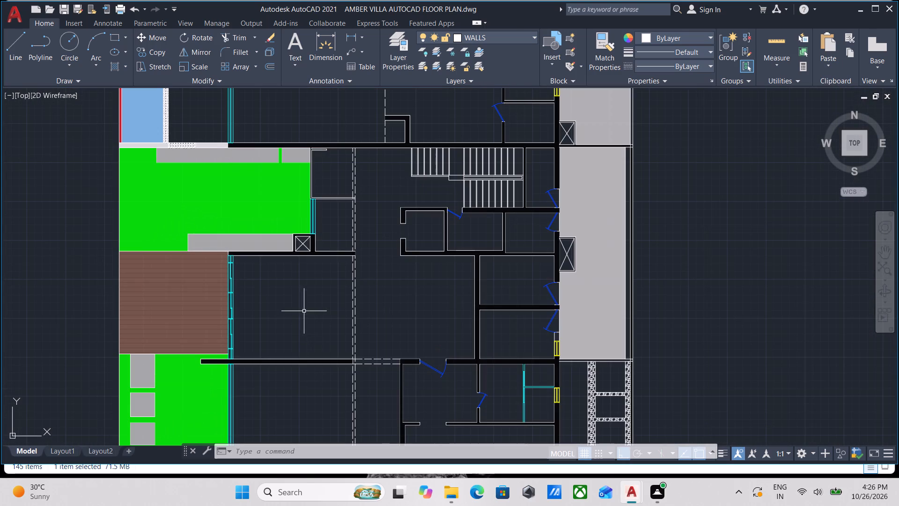
scroll(330, 287, down, 1)
middle_drag(330, 287, 270, 290)
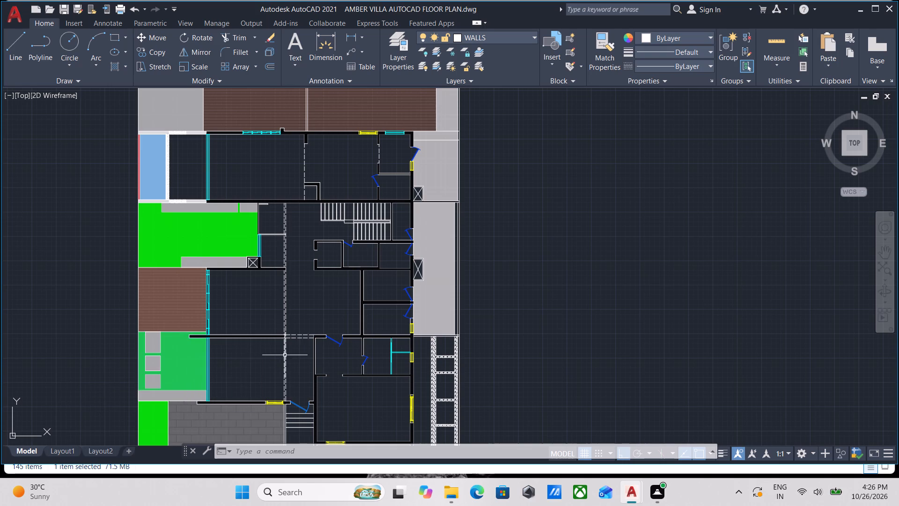
Examine the completed floor plan overall and its central and southern rooms for any remaining unfilled walls.
scroll(300, 355, up, 2)
scroll(300, 355, down, 1)
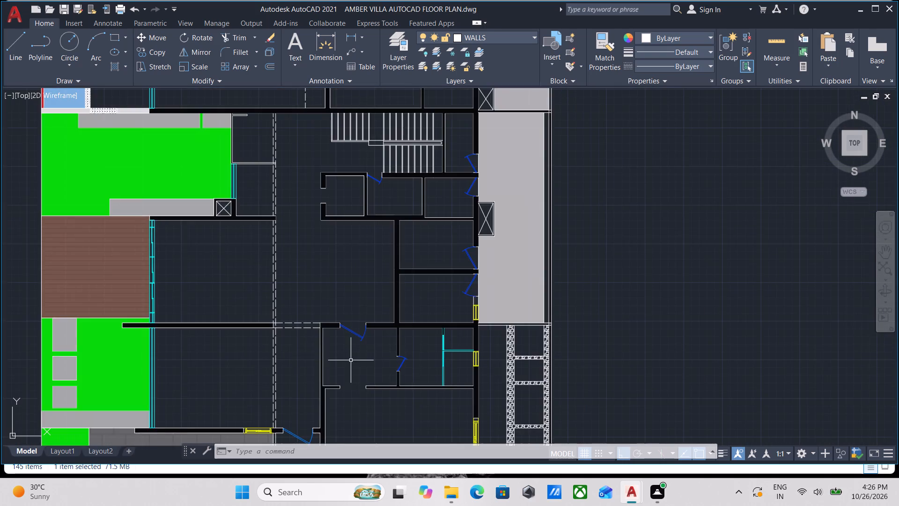
scroll(353, 360, down, 1)
middle_drag(353, 360, 302, 351)
scroll(310, 404, up, 2)
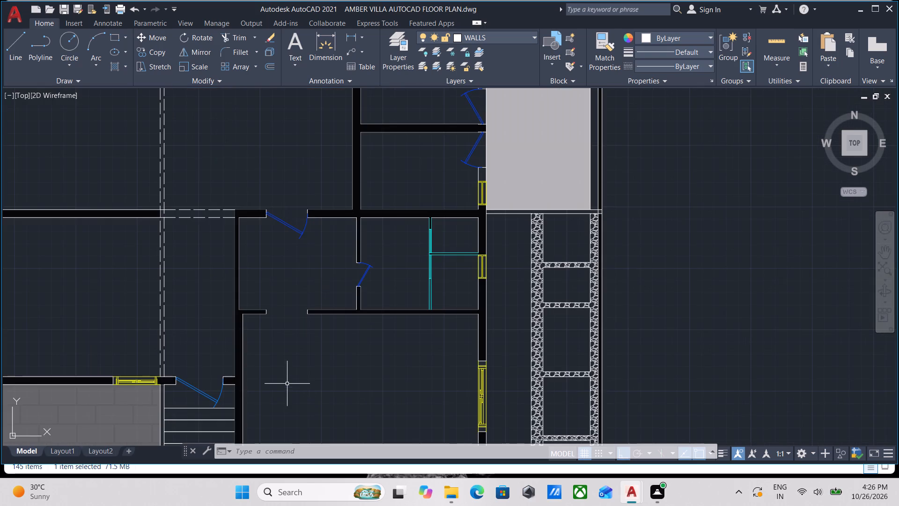
scroll(287, 383, down, 1)
scroll(293, 363, up, 2)
scroll(285, 357, down, 1)
middle_drag(285, 357, 297, 410)
scroll(285, 364, down, 1)
scroll(302, 364, up, 2)
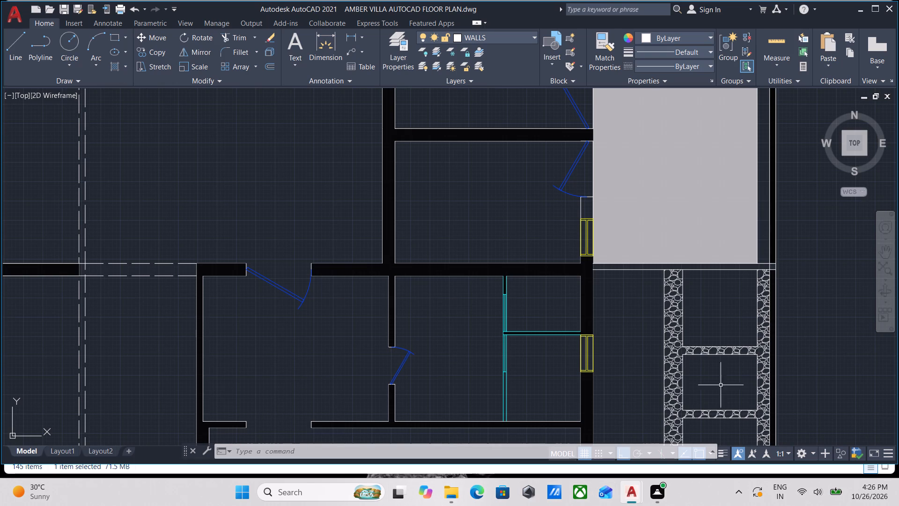
scroll(546, 468, down, 2)
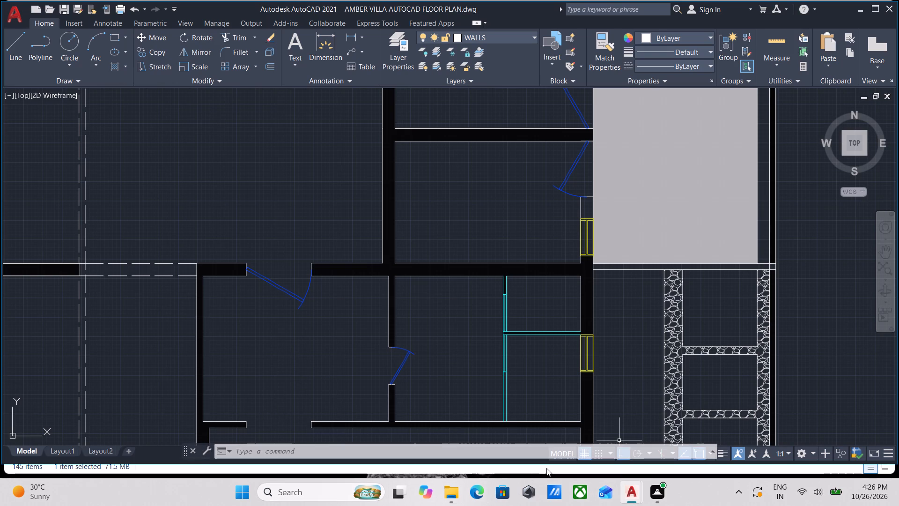
scroll(324, 277, down, 2)
middle_drag(351, 331, 530, 376)
scroll(451, 270, down, 2)
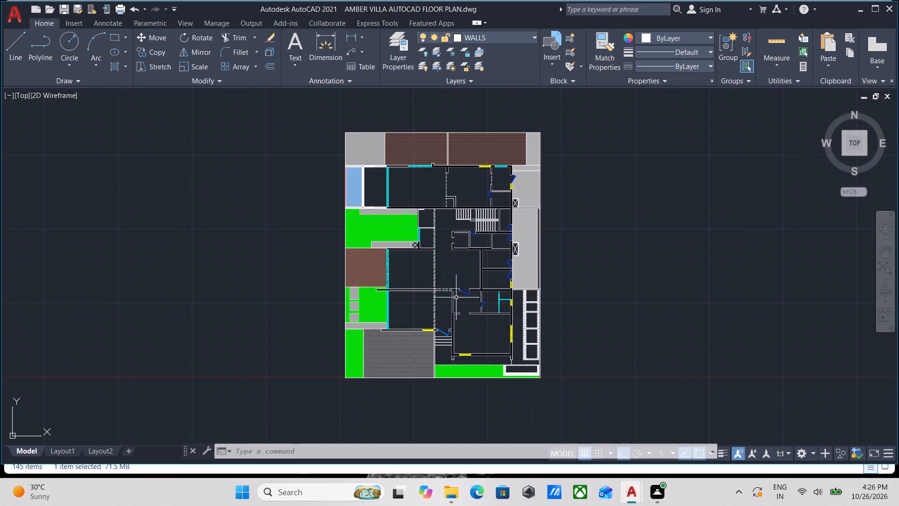
middle_drag(459, 310, 468, 339)
scroll(468, 339, up, 3)
scroll(484, 369, down, 2)
middle_drag(484, 369, 435, 259)
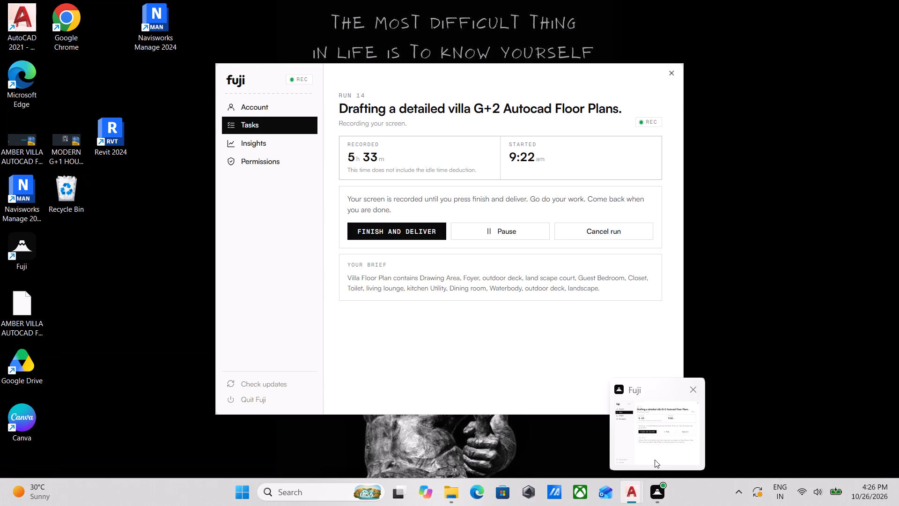
scroll(702, 341, down, 2)
middle_drag(671, 341, 555, 335)
scroll(466, 336, up, 1)
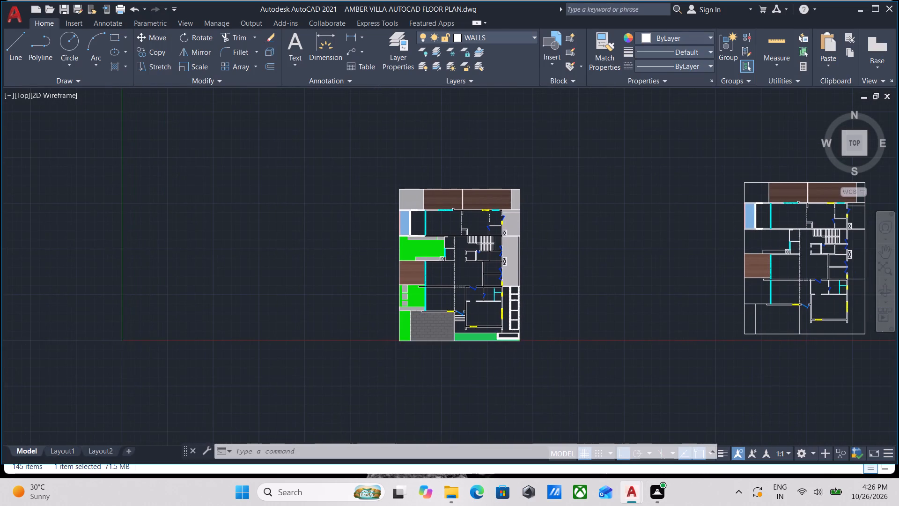
scroll(466, 336, up, 1)
scroll(408, 235, up, 2)
scroll(408, 243, down, 1)
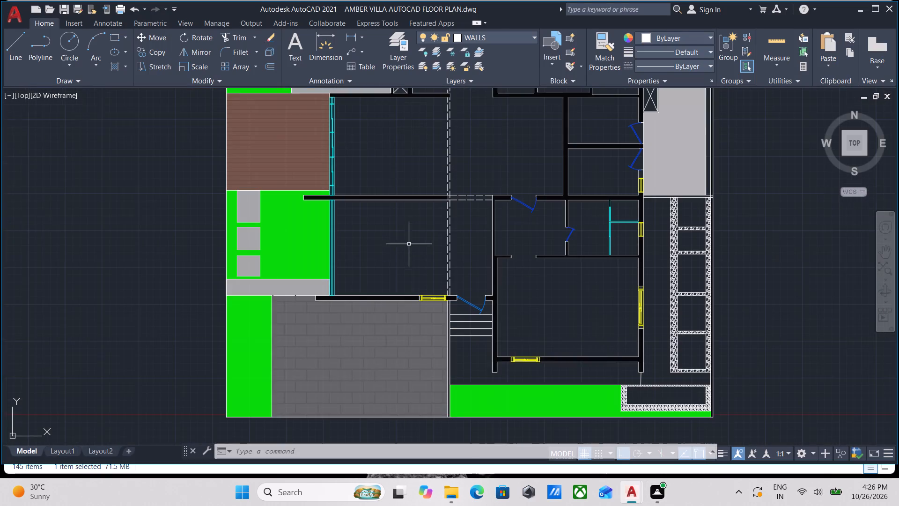
middle_drag(409, 246, 319, 233)
middle_drag(362, 244, 316, 253)
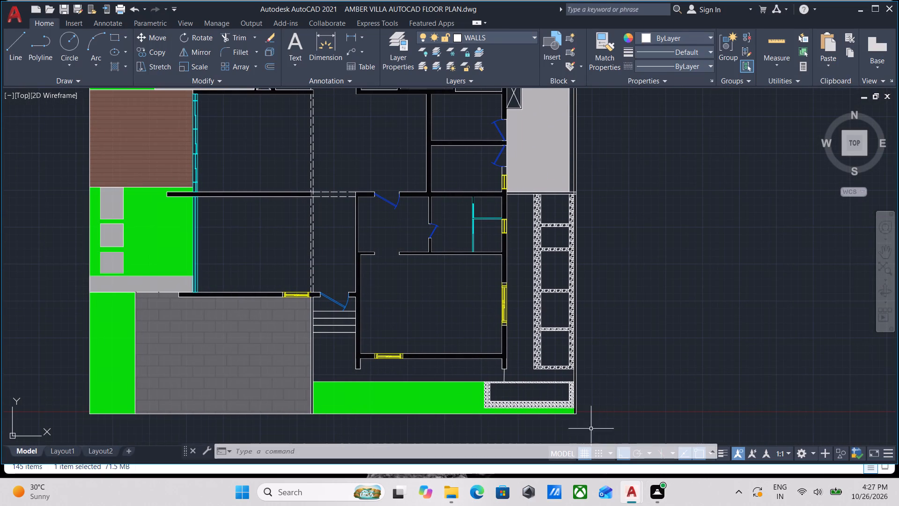
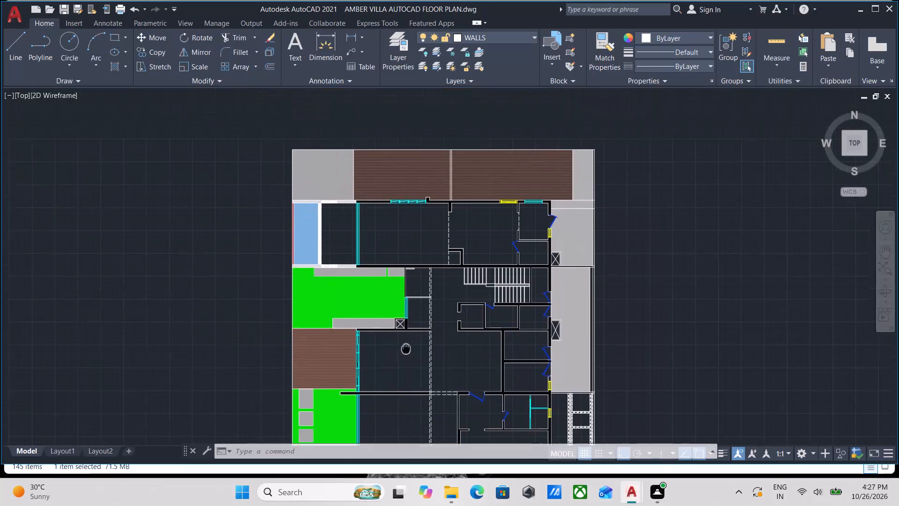
Examine the pool surround, northern rooms and northeast doorways for wall sections that still lack the solid black fill.
scroll(408, 353, up, 1)
middle_drag(349, 250, 358, 343)
scroll(302, 262, up, 1)
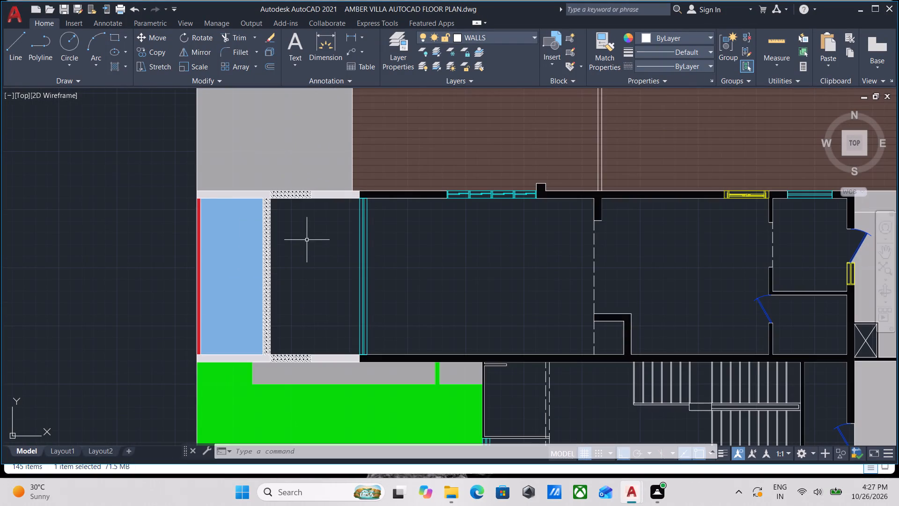
scroll(306, 240, up, 1)
scroll(308, 238, down, 2)
middle_drag(308, 238, 413, 282)
scroll(413, 282, up, 2)
scroll(422, 273, down, 1)
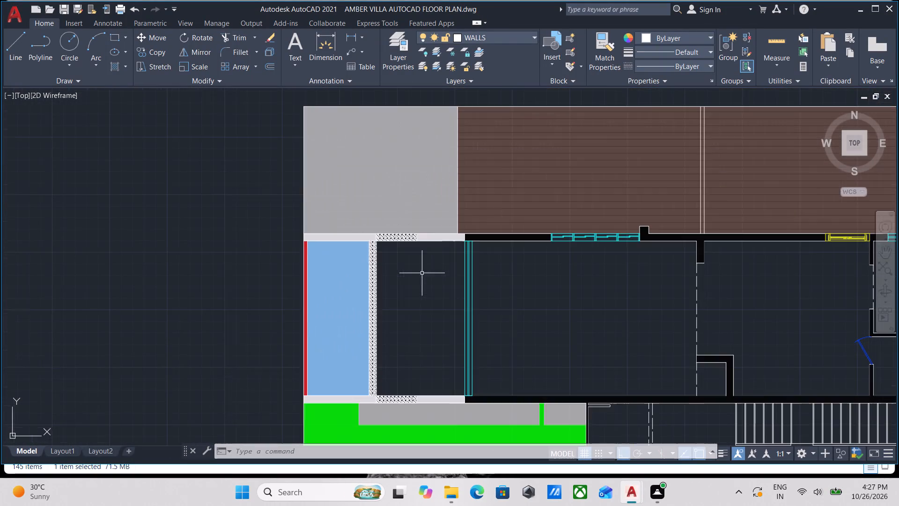
scroll(422, 273, down, 1)
middle_drag(422, 273, 406, 210)
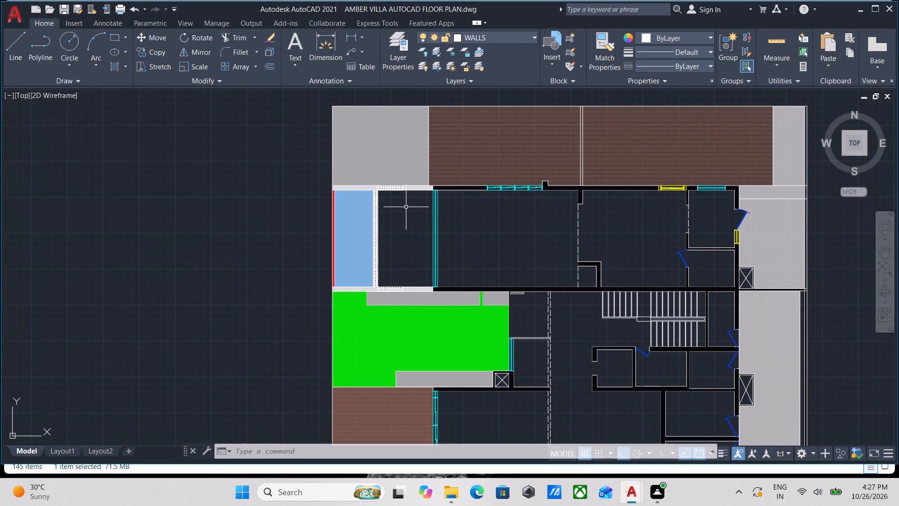
middle_drag(568, 243, 604, 189)
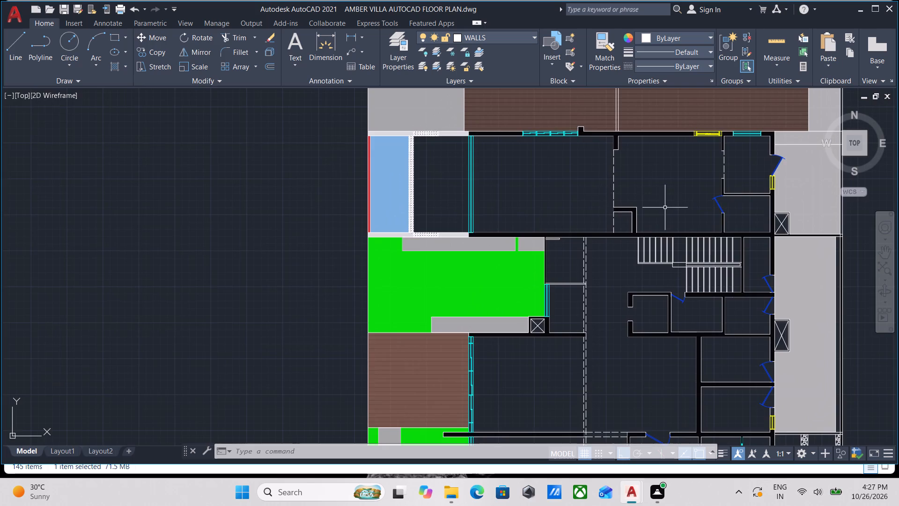
scroll(666, 208, up, 2)
scroll(597, 222, up, 2)
scroll(663, 183, down, 1)
middle_drag(663, 182, 494, 206)
scroll(494, 207, down, 1)
scroll(494, 207, up, 1)
scroll(597, 187, down, 2)
middle_drag(571, 202, 511, 224)
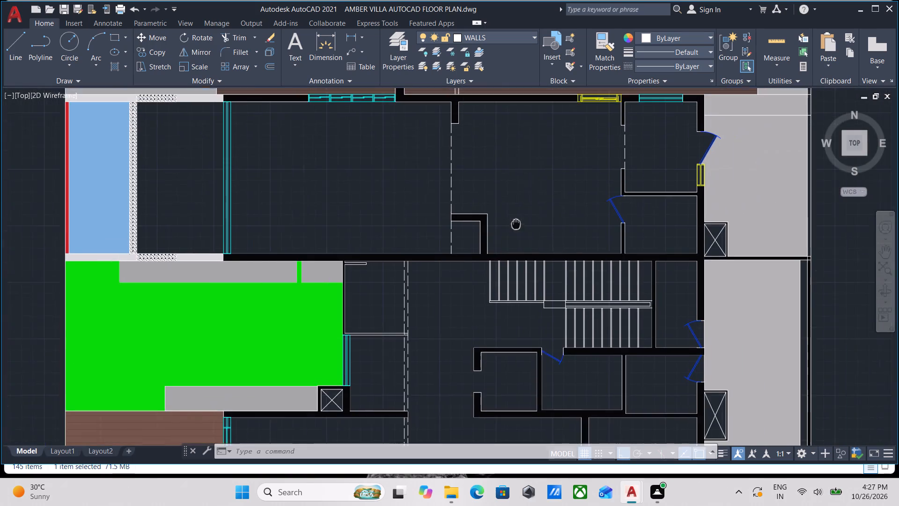
middle_drag(511, 224, 509, 225)
scroll(728, 232, up, 1)
scroll(549, 233, up, 4)
scroll(449, 190, up, 2)
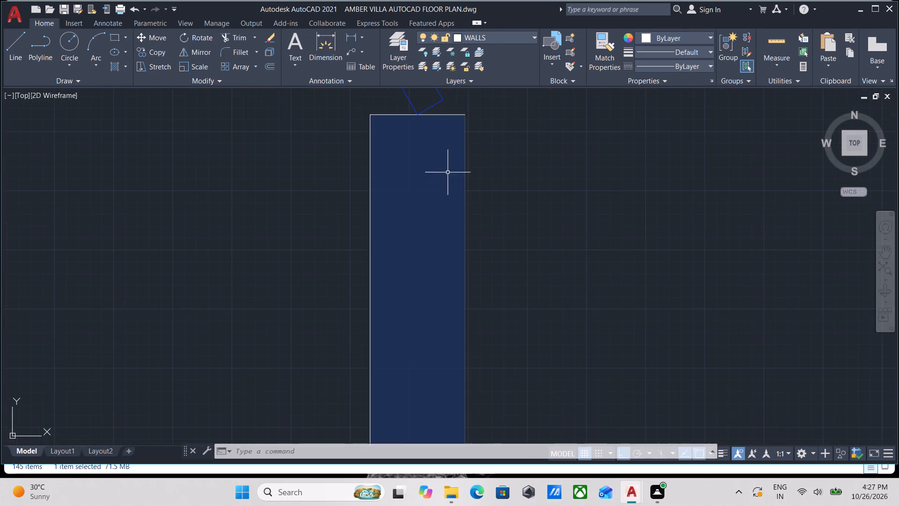
scroll(456, 159, down, 3)
middle_drag(458, 164, 485, 305)
scroll(512, 239, down, 1)
middle_drag(512, 239, 512, 269)
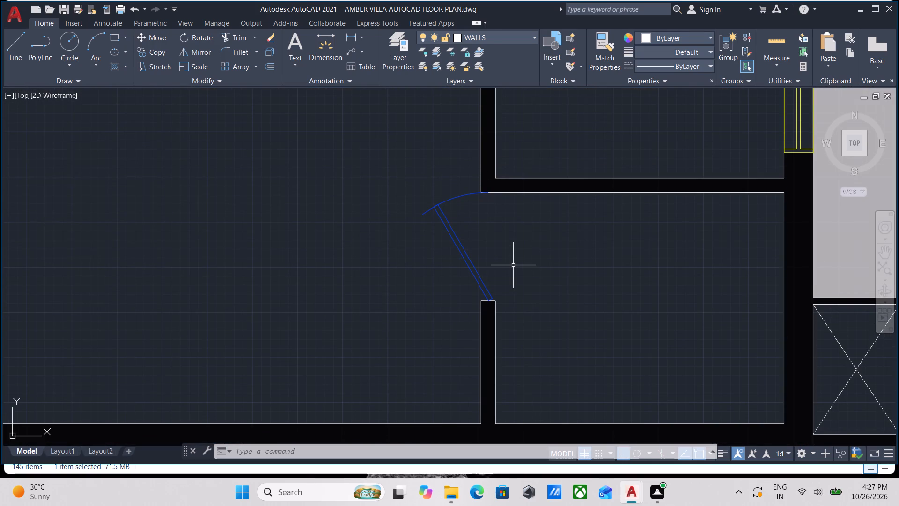
scroll(513, 265, down, 3)
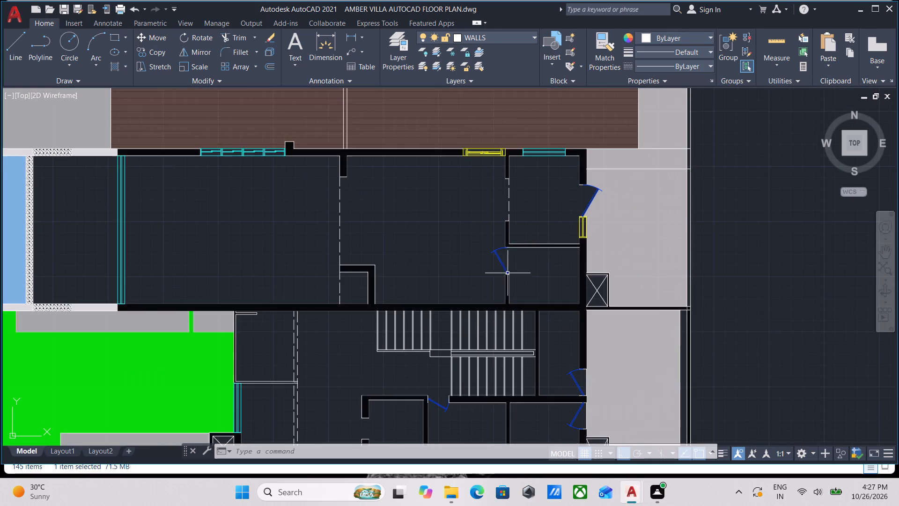
Fill the small rectangular block at the west end of the wall between the two stair flights with a solid black hatch.
scroll(436, 335, up, 2)
scroll(295, 320, up, 3)
scroll(332, 282, down, 3)
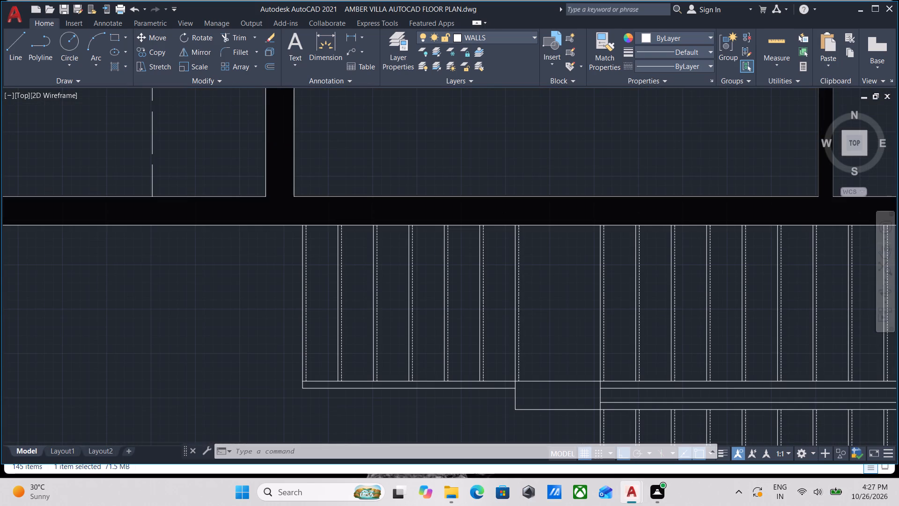
scroll(356, 268, up, 2)
scroll(360, 266, down, 2)
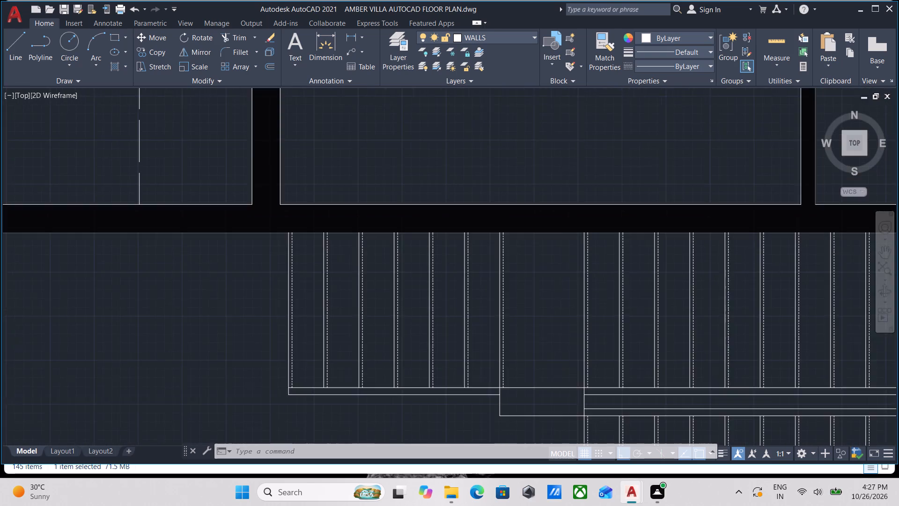
scroll(360, 266, down, 1)
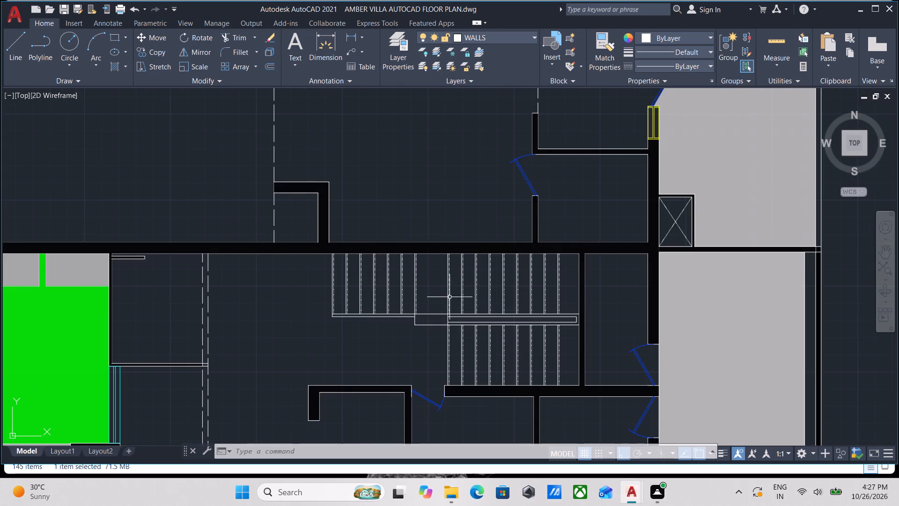
scroll(450, 297, up, 2)
middle_drag(373, 296, 417, 245)
middle_drag(425, 230, 436, 270)
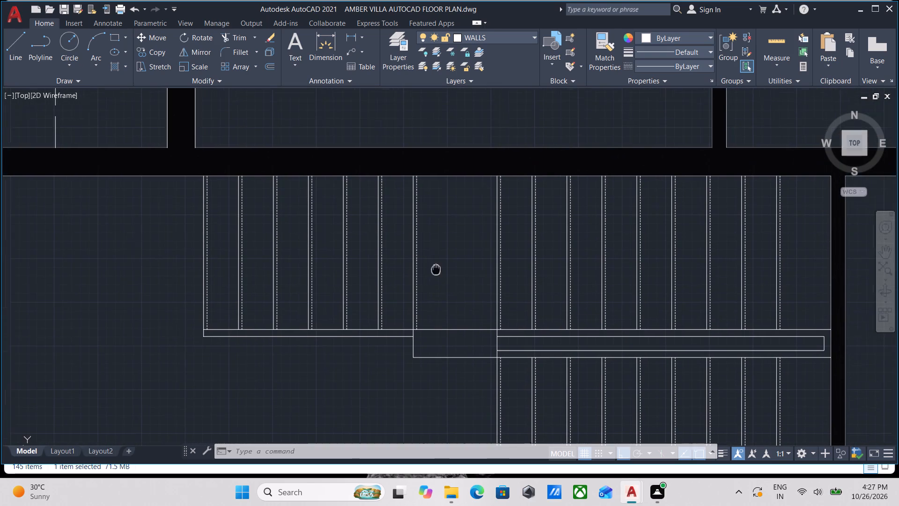
middle_drag(436, 270, 436, 271)
key(h)
key(Return)
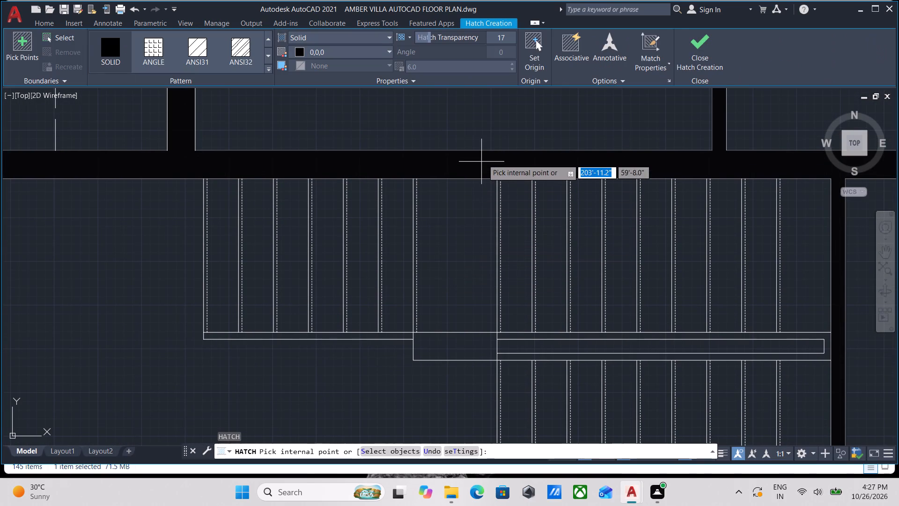
click(455, 346)
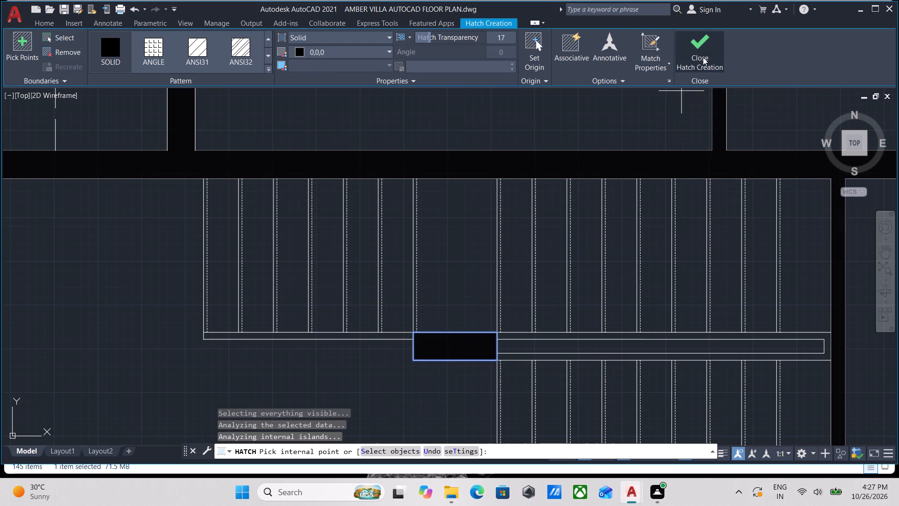
click(707, 50)
Examine the thin walls and short stub between the green courtyard and the staircase for missing solid black fill.
scroll(287, 251, down, 3)
middle_drag(279, 251, 387, 217)
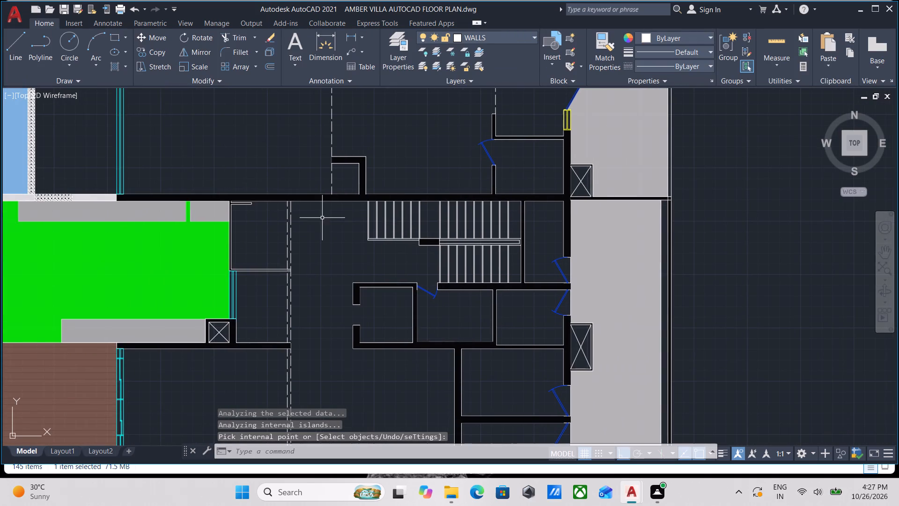
scroll(258, 210, up, 3)
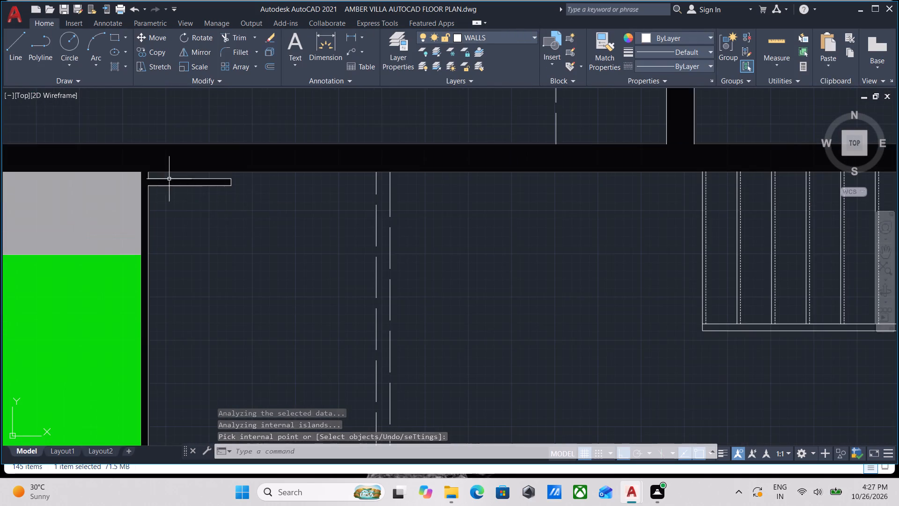
scroll(169, 179, up, 1)
scroll(195, 179, down, 1)
middle_drag(195, 179, 230, 145)
middle_drag(288, 186, 278, 193)
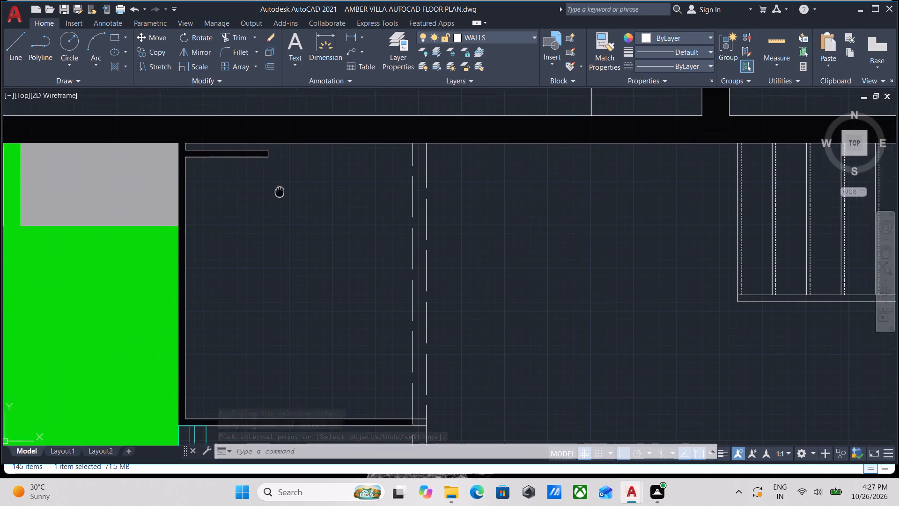
middle_drag(278, 193, 225, 217)
scroll(224, 217, down, 3)
middle_drag(231, 212, 254, 143)
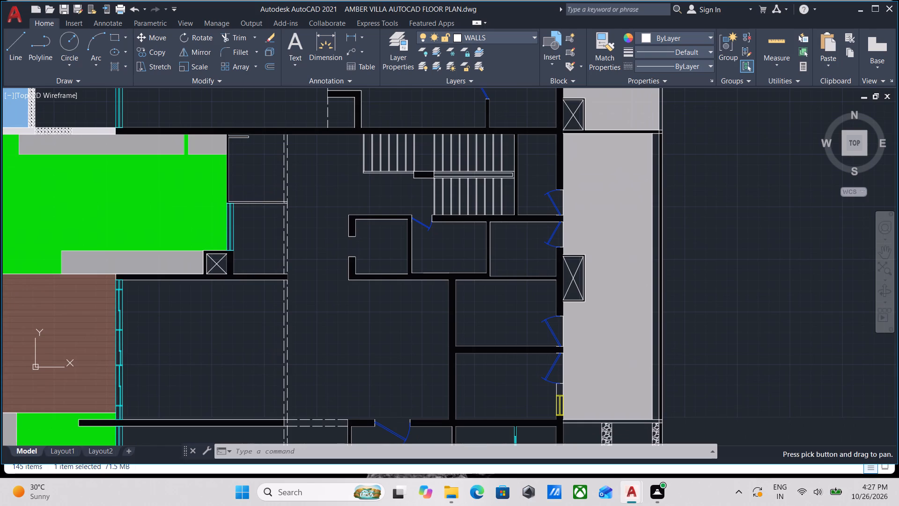
Examine the southern rooms, entrance steps and central partition walls for sections that still need solid black fill.
scroll(276, 208, down, 1)
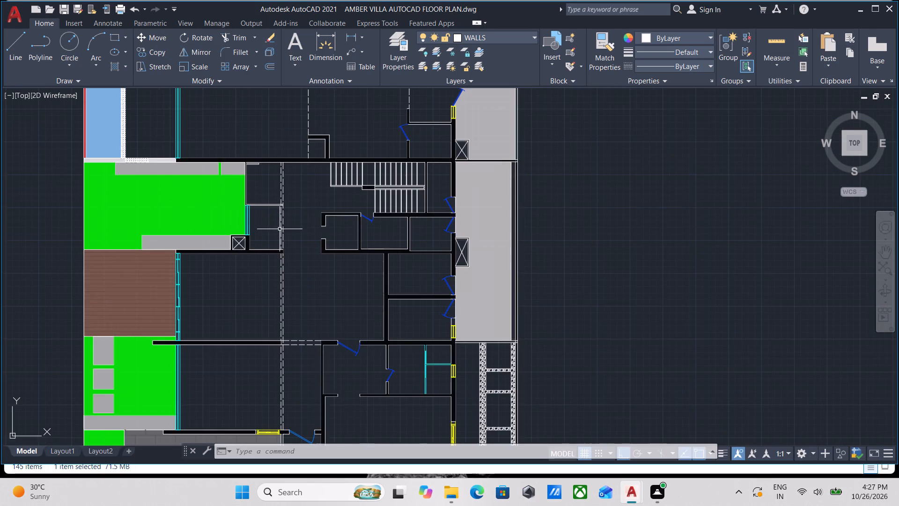
middle_drag(283, 230, 368, 114)
scroll(366, 226, up, 3)
scroll(455, 171, down, 2)
middle_drag(455, 171, 442, 181)
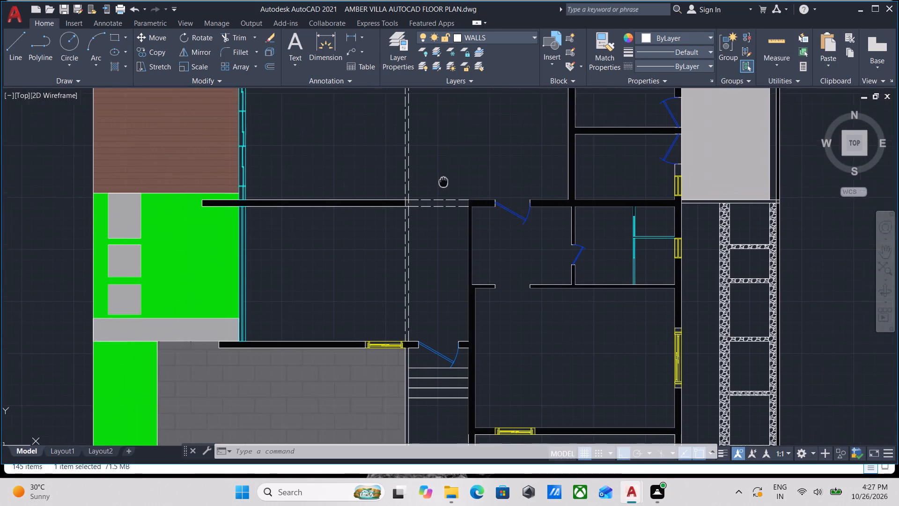
middle_drag(442, 181, 438, 182)
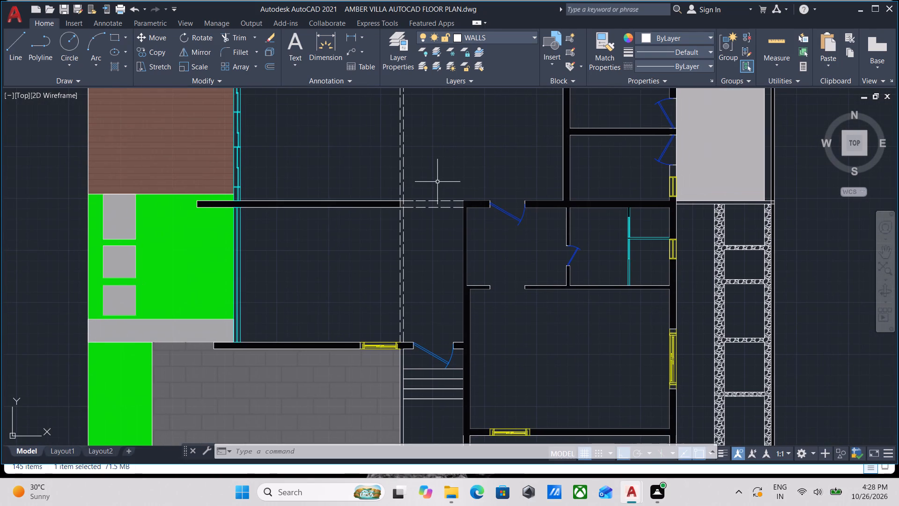
scroll(489, 284, up, 5)
scroll(355, 311, up, 3)
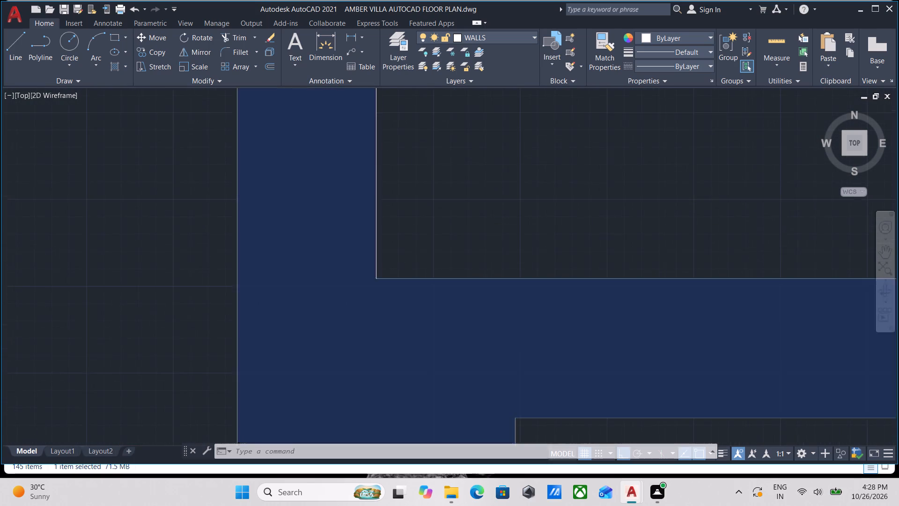
scroll(352, 307, up, 2)
scroll(382, 274, down, 6)
scroll(435, 275, down, 3)
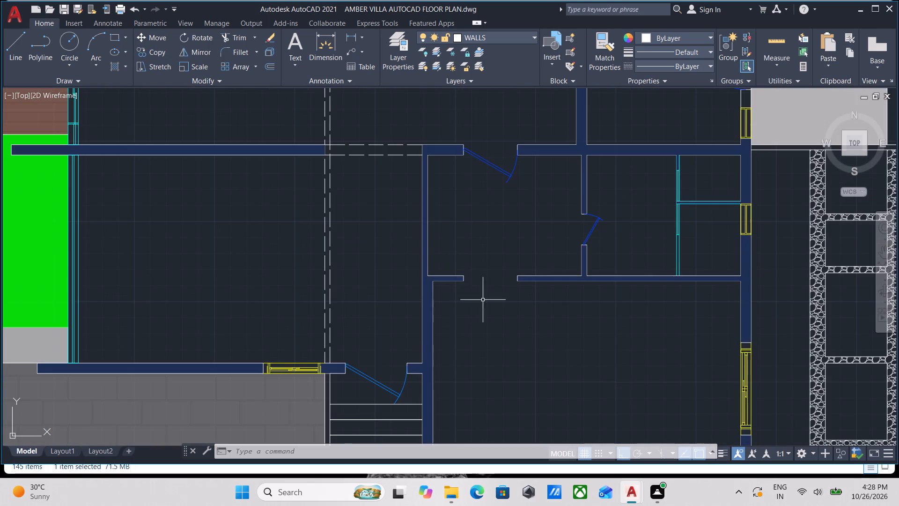
Examine the central hall, courtyard walls and the long wall north of the staircase for remaining hatch gaps.
middle_drag(440, 230, 446, 193)
scroll(475, 186, down, 2)
middle_drag(475, 186, 369, 410)
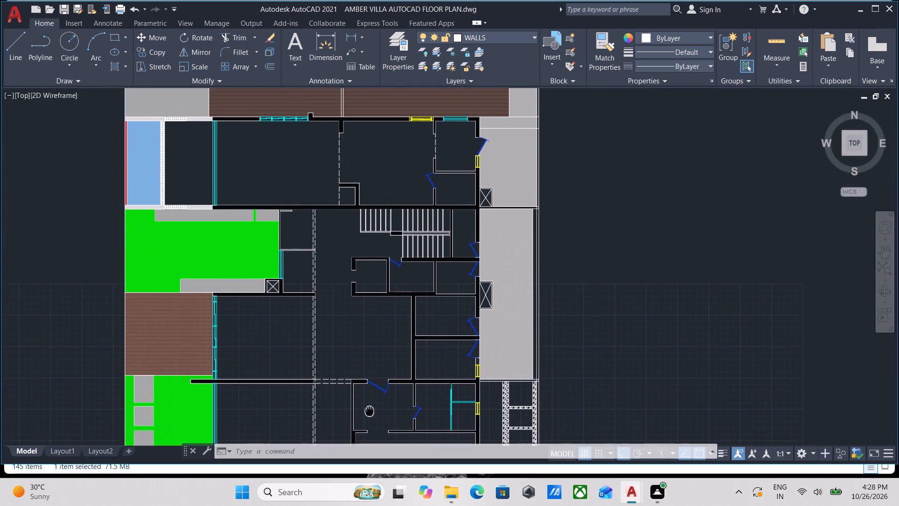
middle_drag(369, 410, 379, 427)
scroll(314, 245, up, 2)
scroll(302, 315, up, 2)
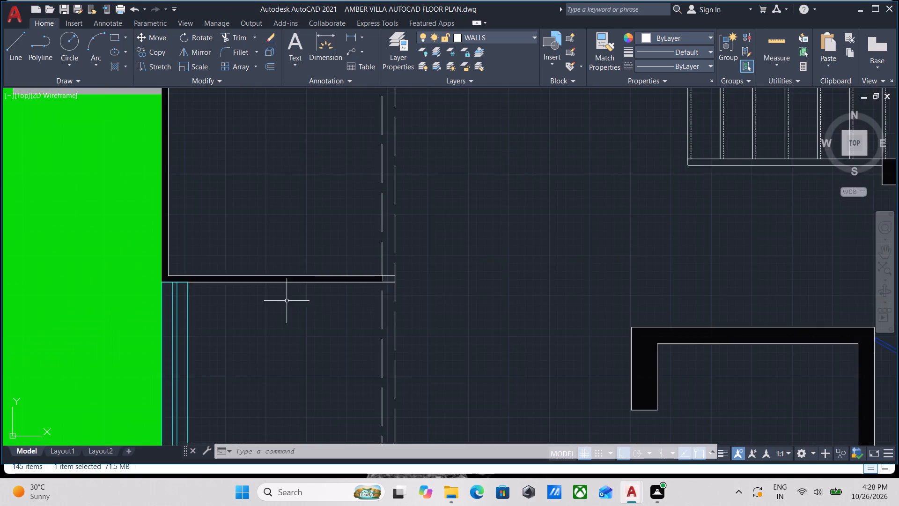
scroll(286, 287, up, 2)
scroll(348, 257, down, 6)
middle_drag(342, 244, 332, 294)
scroll(339, 286, up, 2)
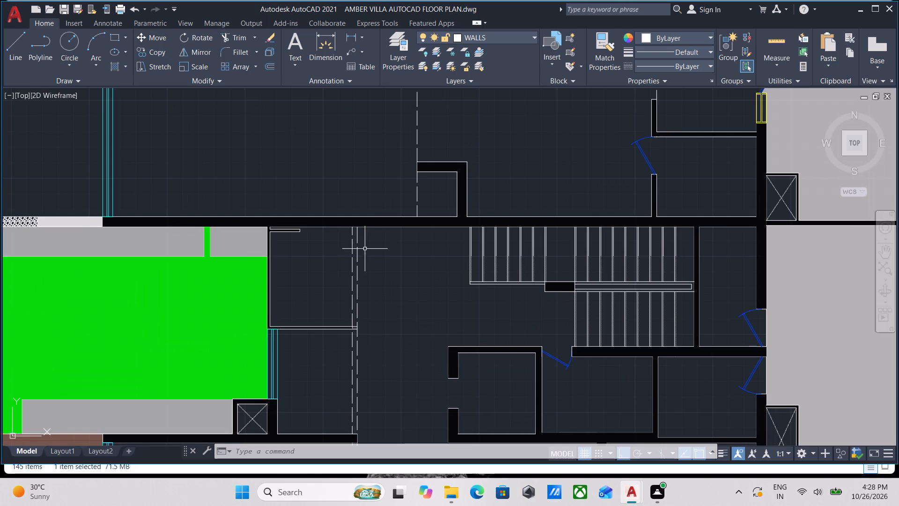
scroll(375, 230, up, 2)
scroll(375, 230, down, 2)
middle_drag(375, 230, 327, 266)
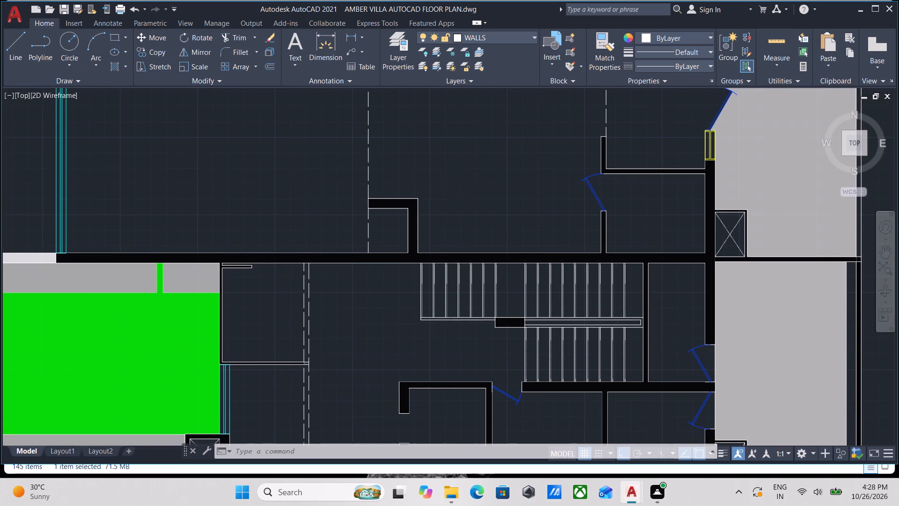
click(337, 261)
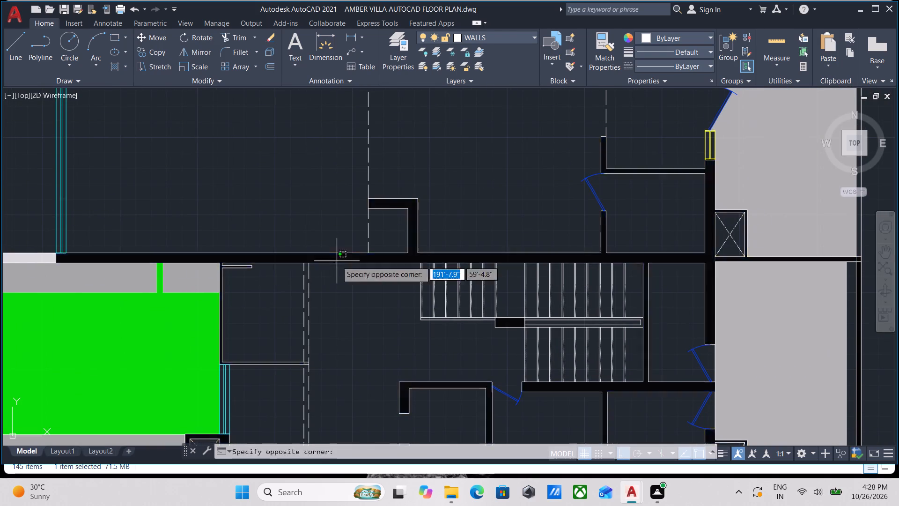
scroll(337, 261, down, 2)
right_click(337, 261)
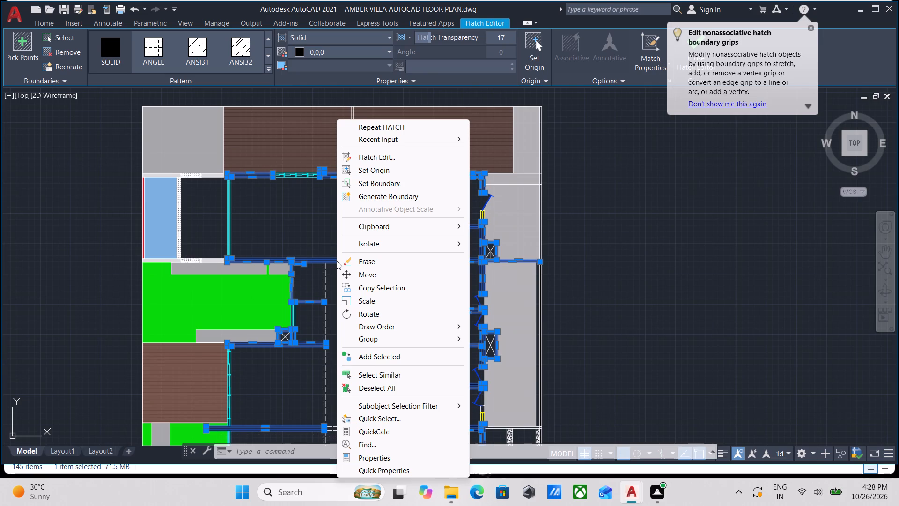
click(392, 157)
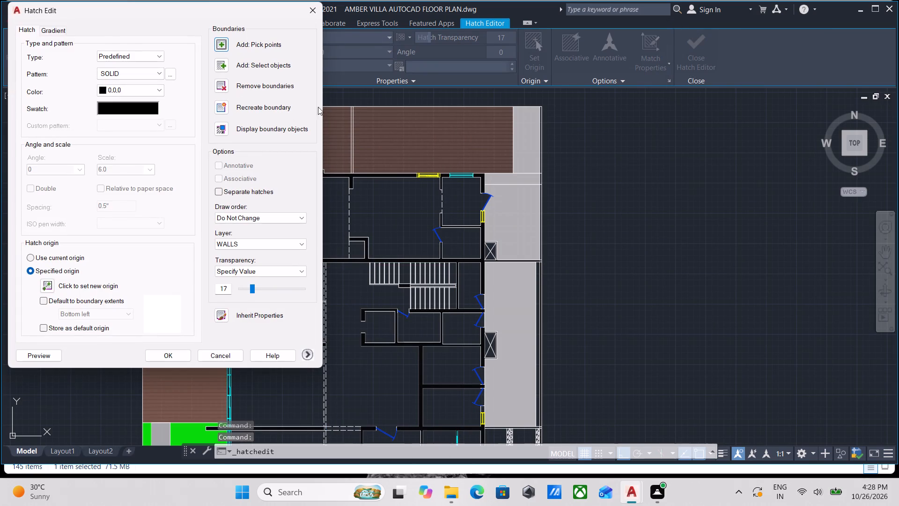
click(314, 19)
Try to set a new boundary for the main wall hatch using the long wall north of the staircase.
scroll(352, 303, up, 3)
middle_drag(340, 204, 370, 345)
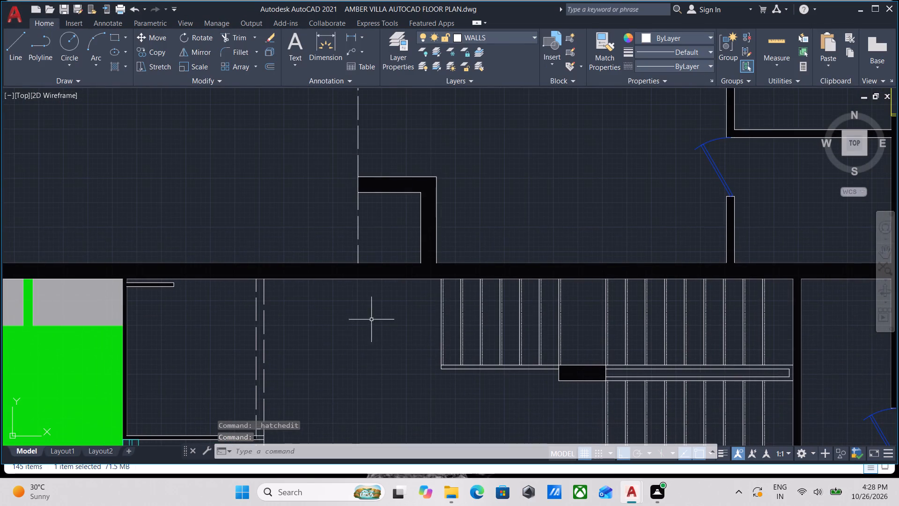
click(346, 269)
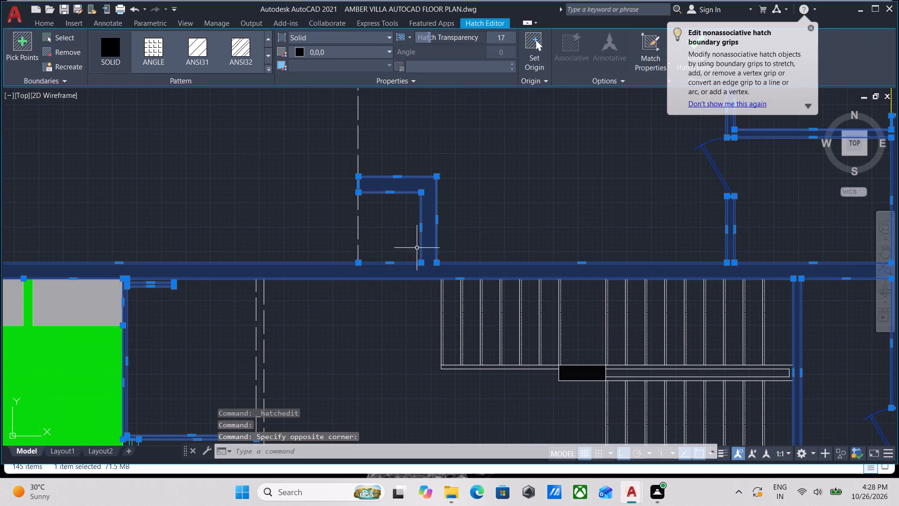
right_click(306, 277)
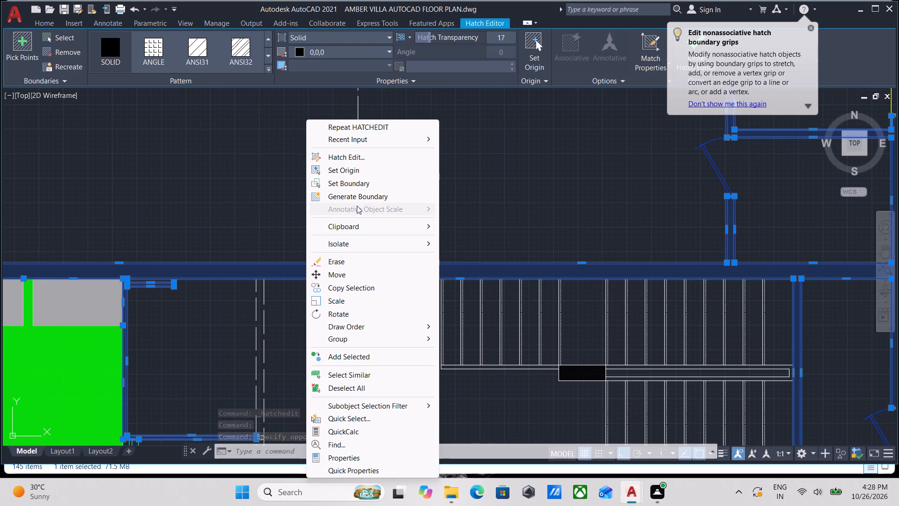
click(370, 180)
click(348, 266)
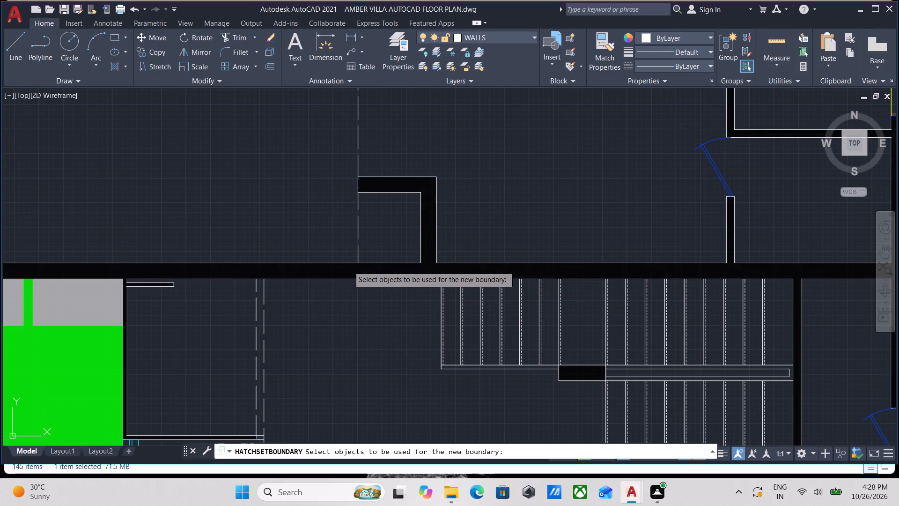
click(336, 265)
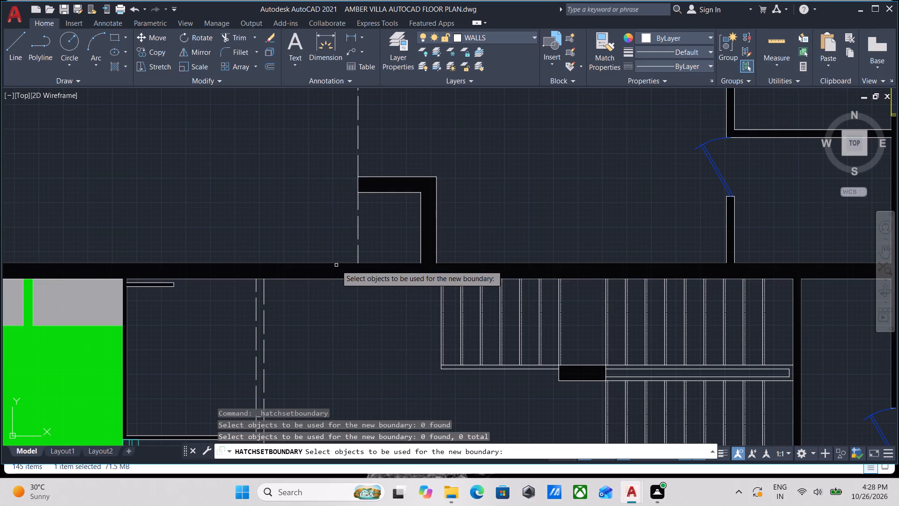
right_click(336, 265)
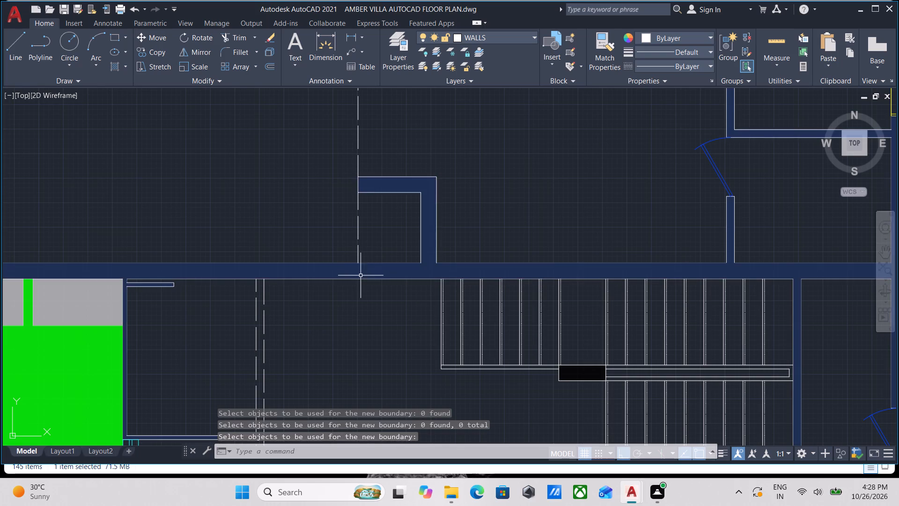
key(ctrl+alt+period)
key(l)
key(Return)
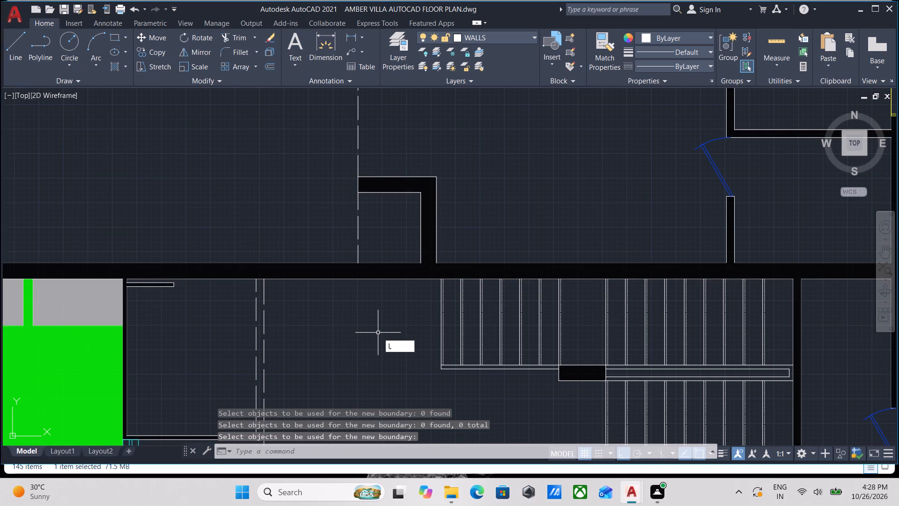
Erase the main solid black wall hatch.
click(357, 267)
right_click(357, 267)
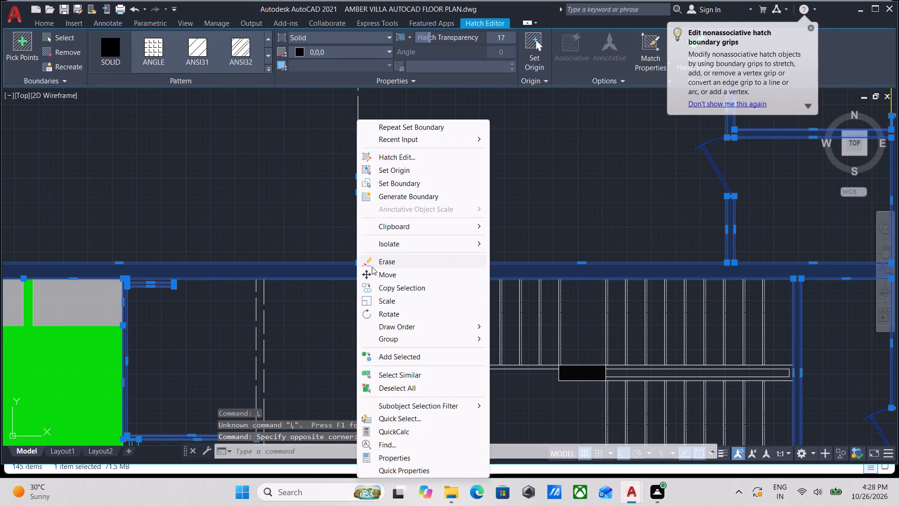
click(374, 266)
Draw a line about 8.1" long across the wall north of the staircase, continuing the dashed line beside the L-shaped wall.
scroll(346, 265, down, 3)
middle_drag(346, 265, 367, 291)
scroll(371, 291, up, 2)
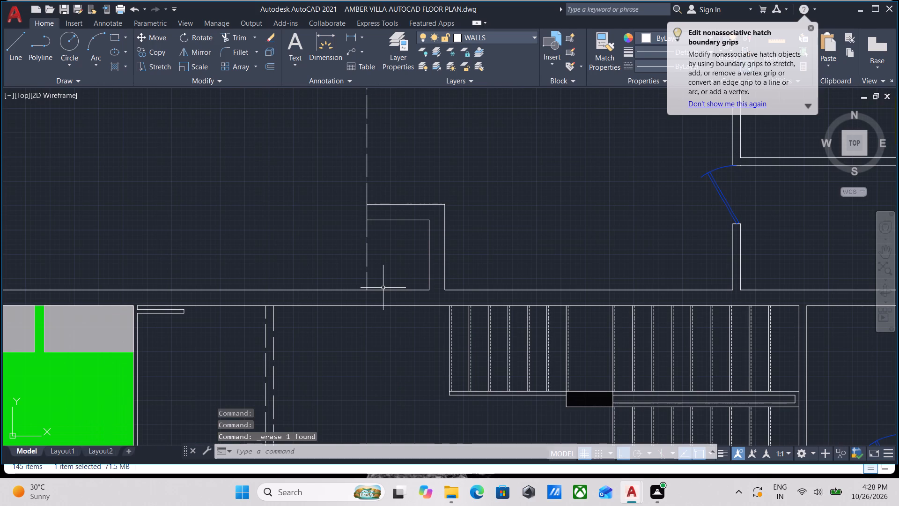
scroll(387, 288, down, 1)
middle_drag(388, 288, 417, 334)
scroll(402, 335, up, 1)
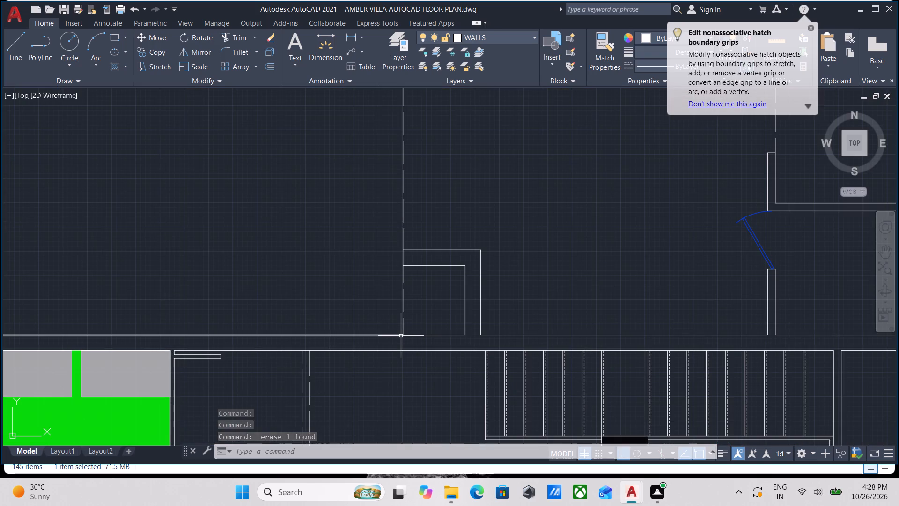
key(l)
key(Return)
scroll(401, 336, up, 3)
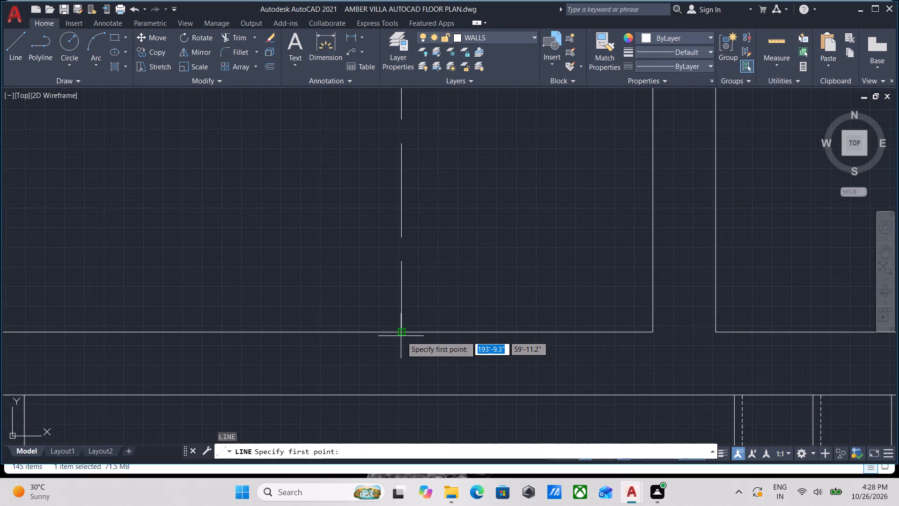
click(403, 332)
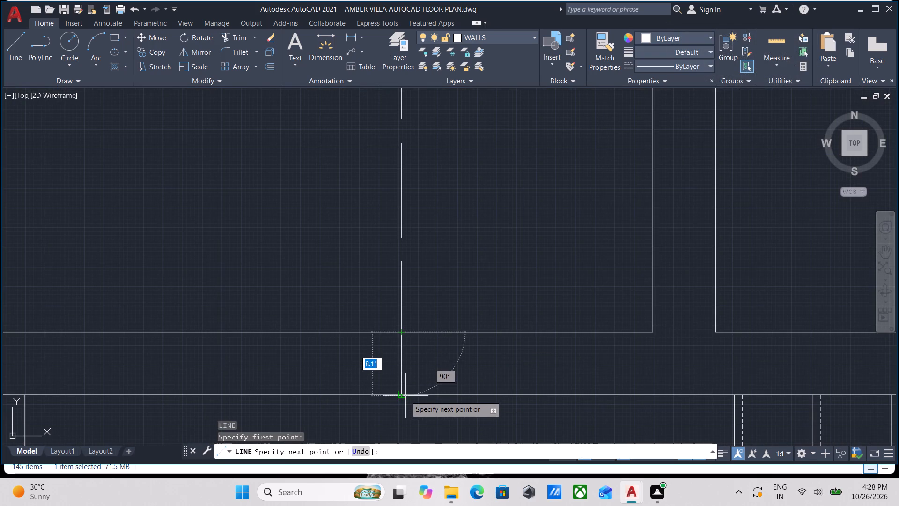
click(401, 396)
key(Escape)
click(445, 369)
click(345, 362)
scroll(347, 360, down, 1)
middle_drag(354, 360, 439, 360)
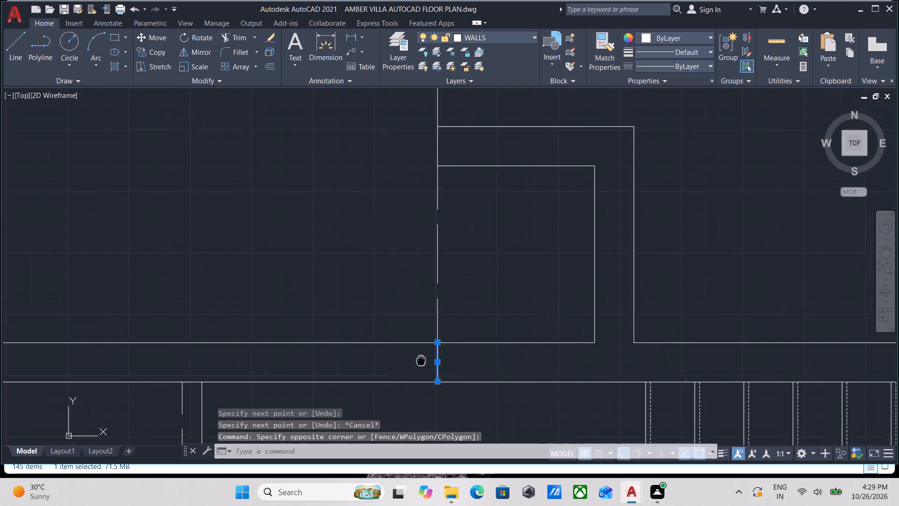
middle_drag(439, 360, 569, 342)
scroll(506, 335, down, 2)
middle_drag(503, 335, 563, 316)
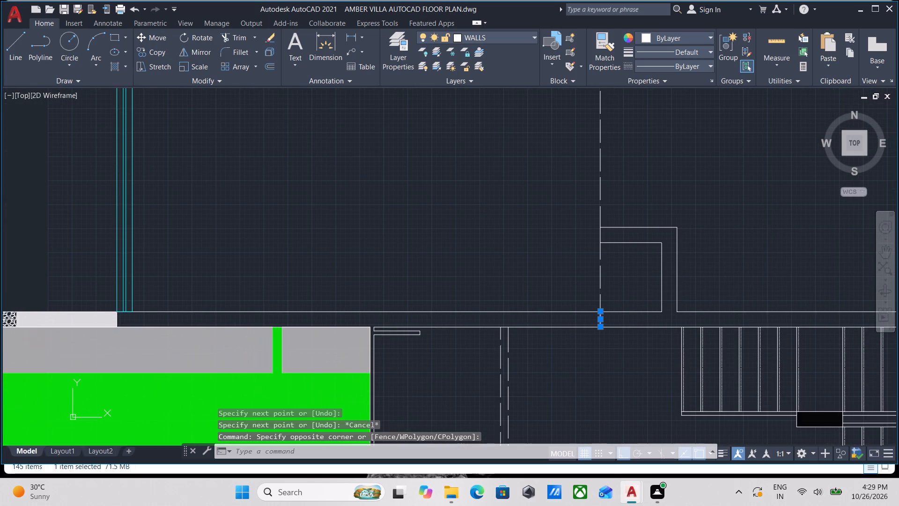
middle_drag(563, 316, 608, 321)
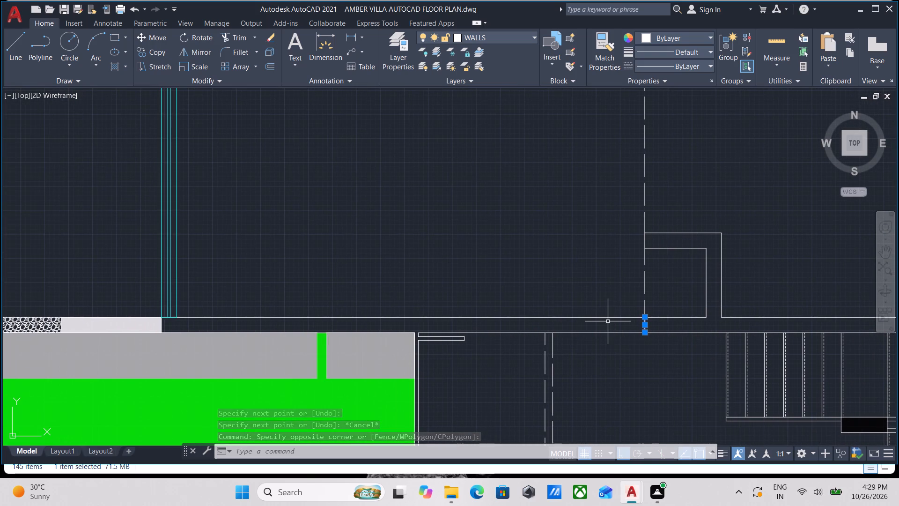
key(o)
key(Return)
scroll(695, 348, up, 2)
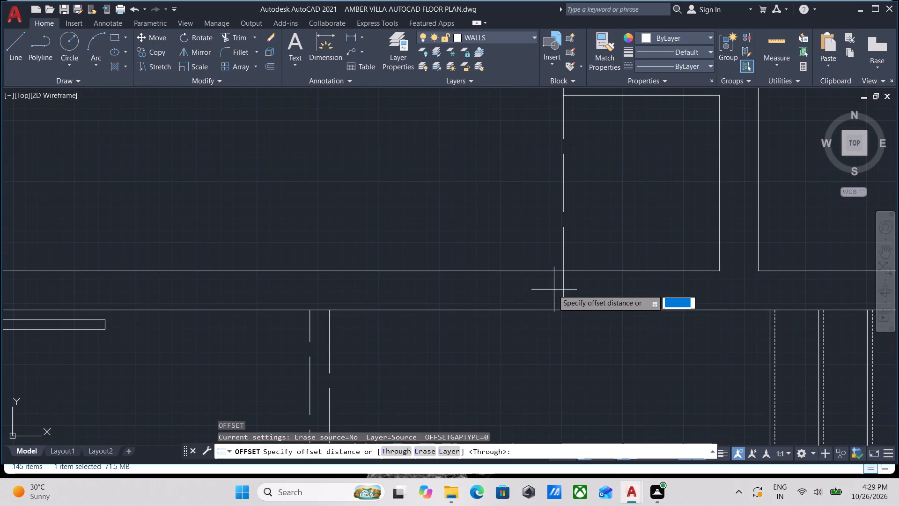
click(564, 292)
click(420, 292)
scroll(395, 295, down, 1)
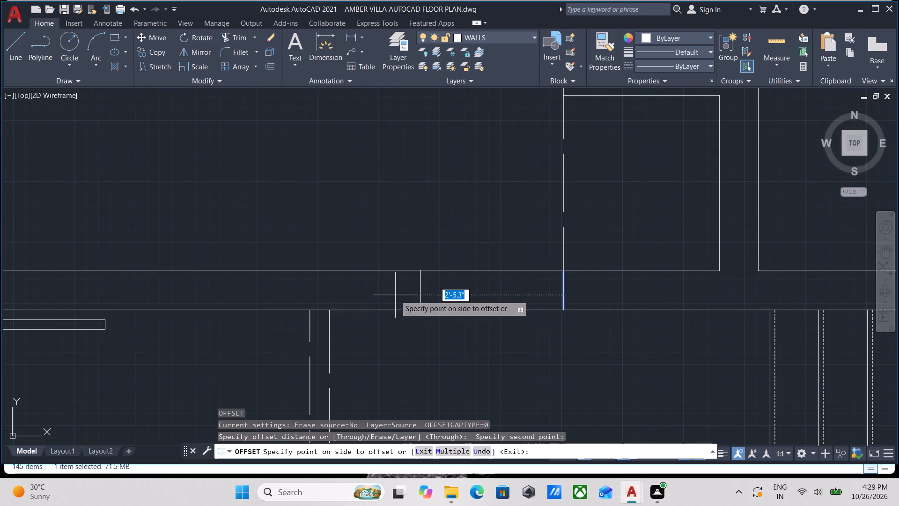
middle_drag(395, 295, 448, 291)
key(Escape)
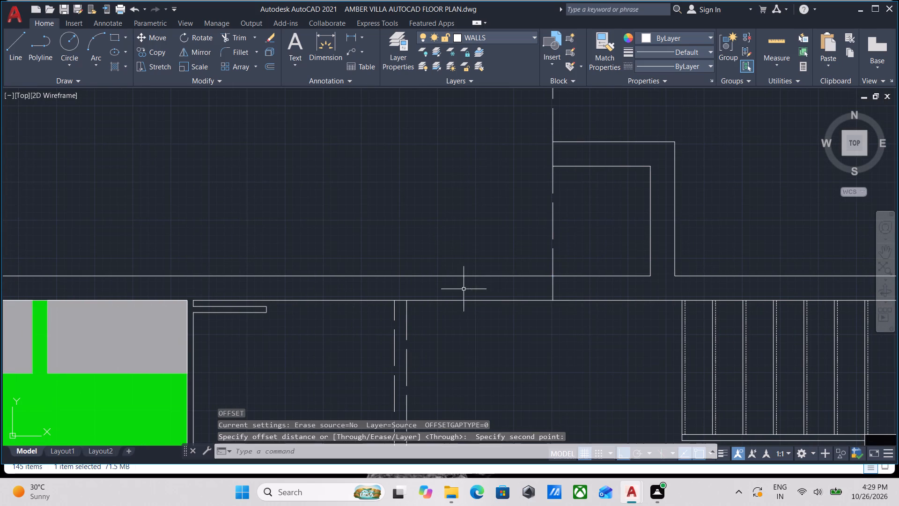
Copy the short cross line to the upper ends of both dashed lines west of the staircase, spanning the wall thickness.
scroll(560, 286, up, 2)
drag(560, 286, 544, 286)
click(479, 279)
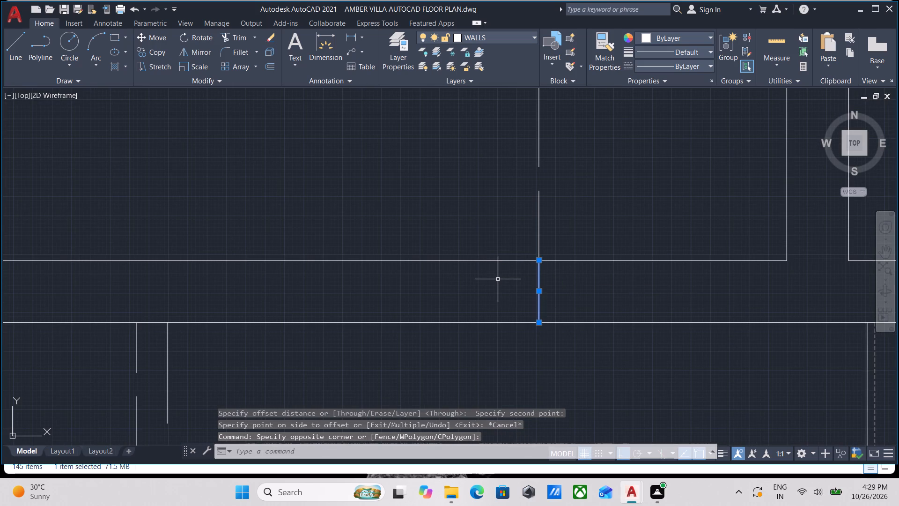
text(CO)
key(Return)
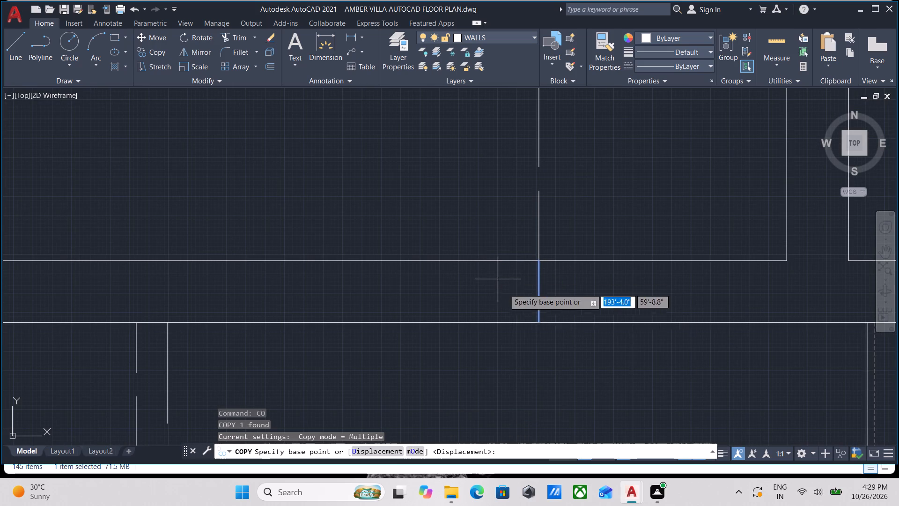
click(536, 322)
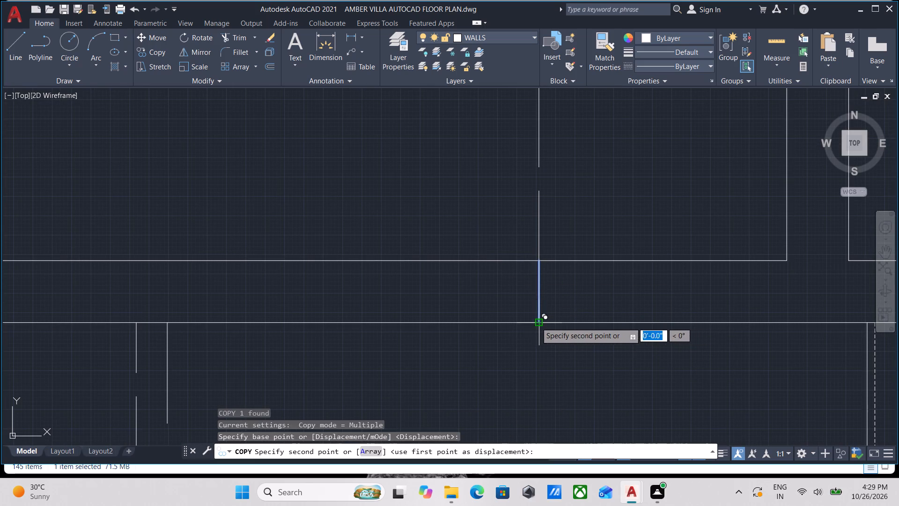
middle_drag(245, 313, 431, 276)
scroll(332, 289, down, 1)
middle_drag(332, 289, 409, 280)
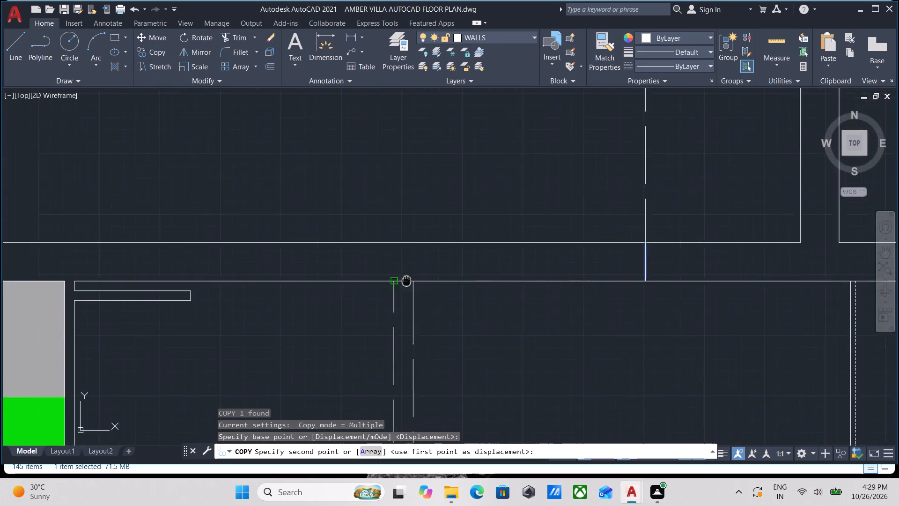
middle_drag(409, 280, 440, 268)
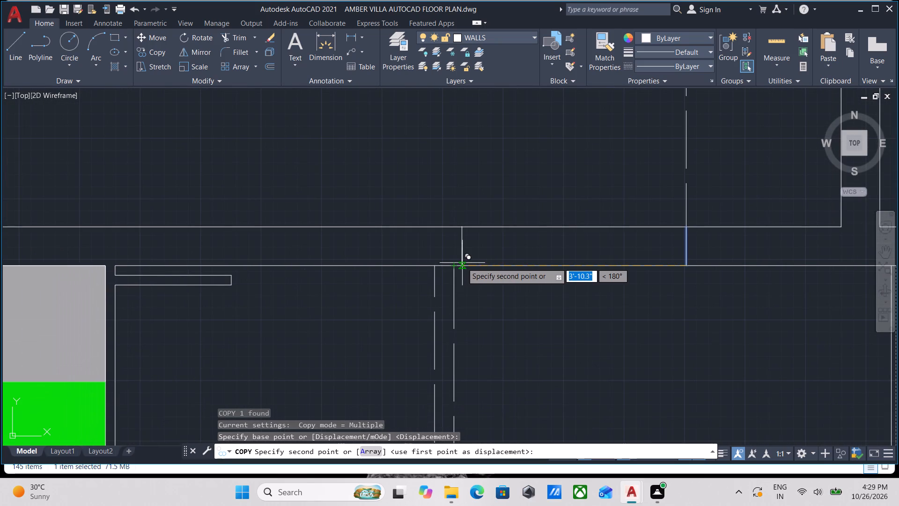
click(455, 263)
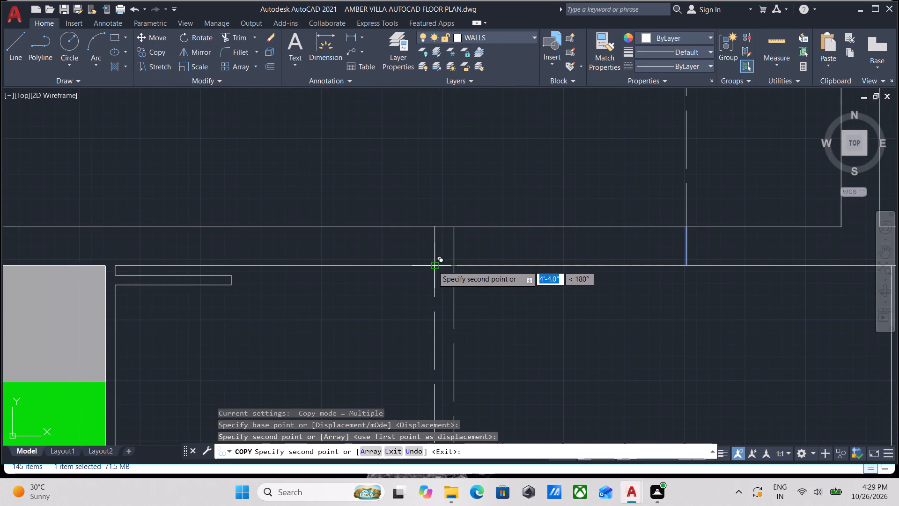
click(433, 266)
key(Escape)
Trim both edges of the long wall between the dashed line pair and the cross line beside the L-shaped wall.
scroll(553, 265, down, 1)
middle_drag(550, 268, 454, 275)
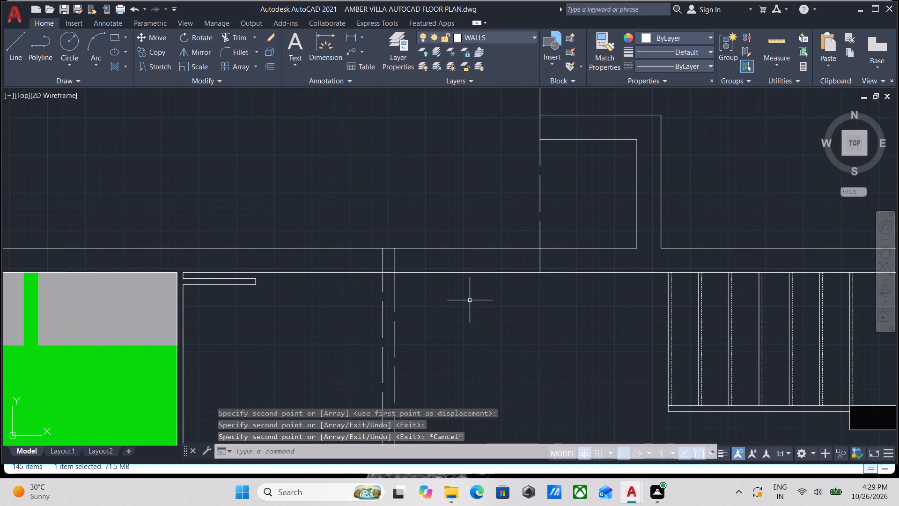
text(TR)
key(Return)
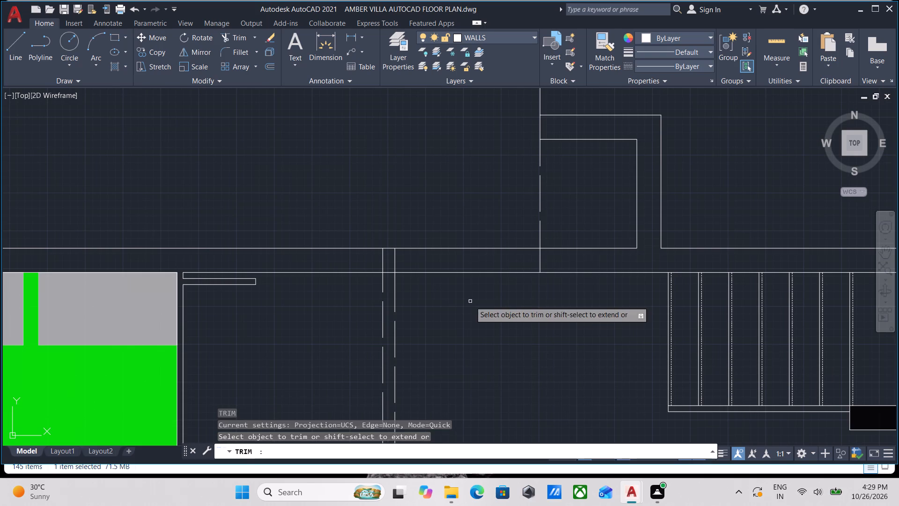
click(470, 301)
click(472, 231)
key(Escape)
Trim away the western copied cross line inside the wall, keeping the eastern one as the wall end.
scroll(399, 255, up, 2)
scroll(380, 263, down, 2)
middle_drag(380, 263, 376, 268)
scroll(376, 268, up, 2)
middle_drag(374, 268, 373, 287)
key(t)
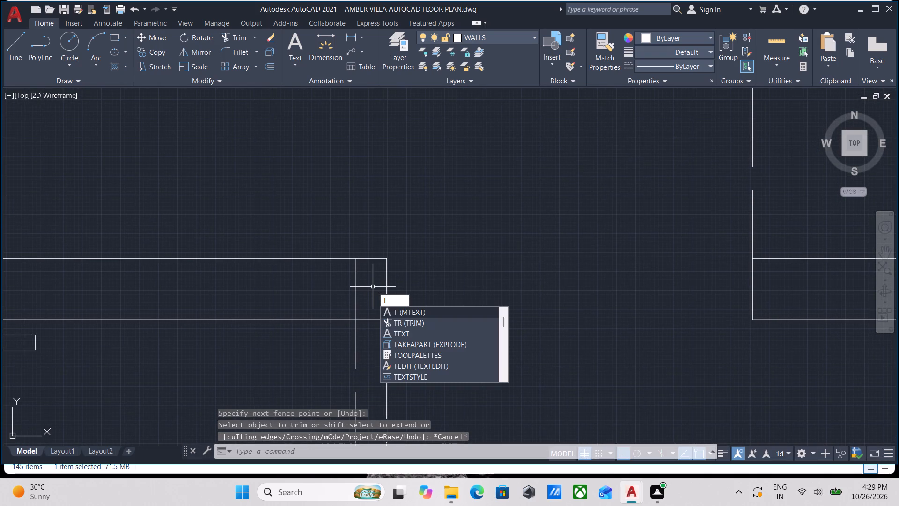
key(r)
key(Return)
click(373, 287)
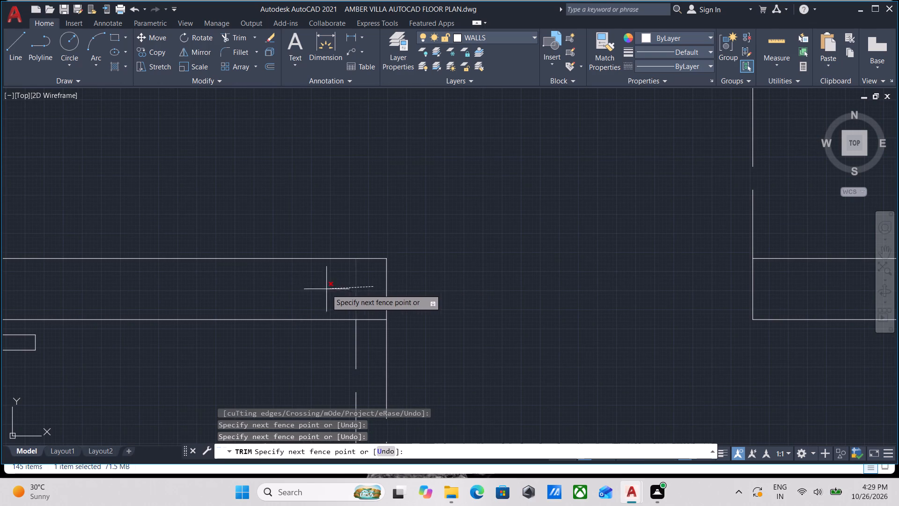
click(326, 289)
scroll(331, 289, down, 2)
scroll(346, 315, up, 1)
click(352, 310)
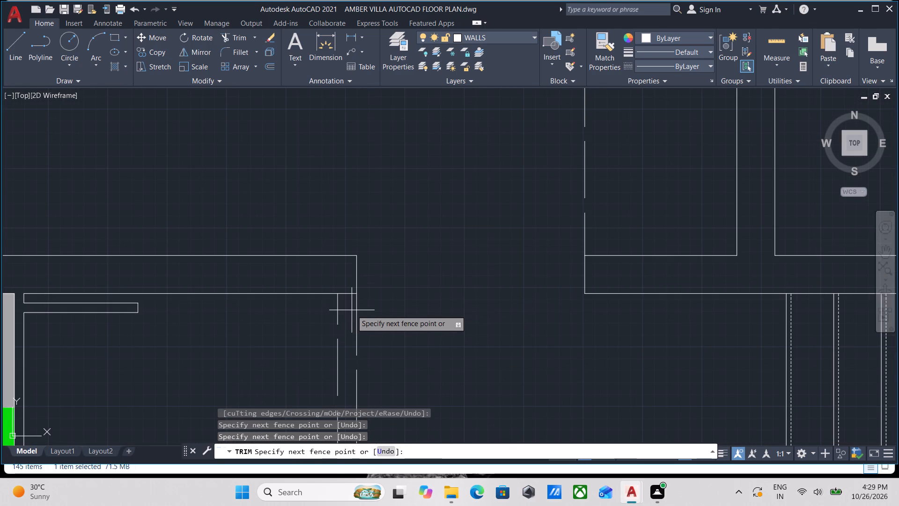
key(Escape)
Start a solid black hatch and try to fill the L-shaped wall and its junction with the wall north of the staircase.
scroll(342, 310, down, 1)
middle_drag(342, 310, 367, 293)
scroll(342, 292, down, 2)
middle_drag(339, 293, 350, 293)
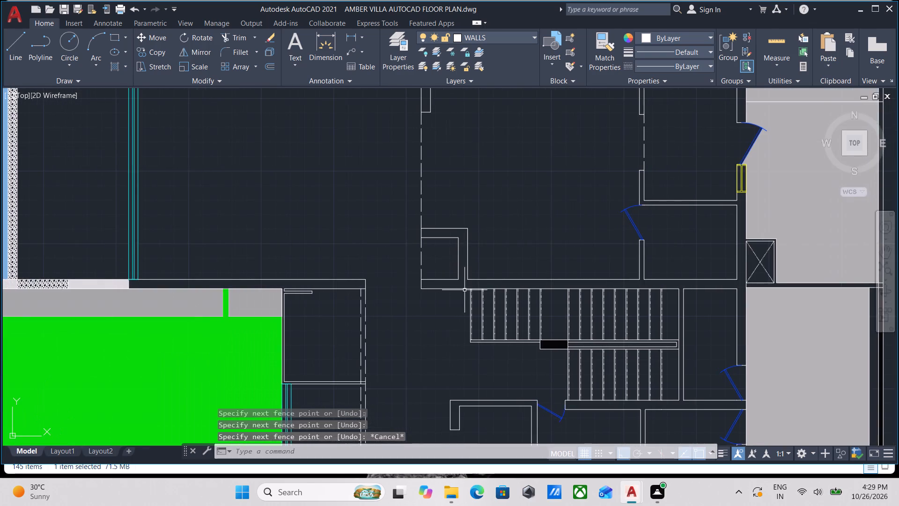
middle_drag(464, 290, 333, 324)
scroll(344, 320, down, 1)
scroll(364, 291, up, 1)
middle_drag(368, 284, 362, 305)
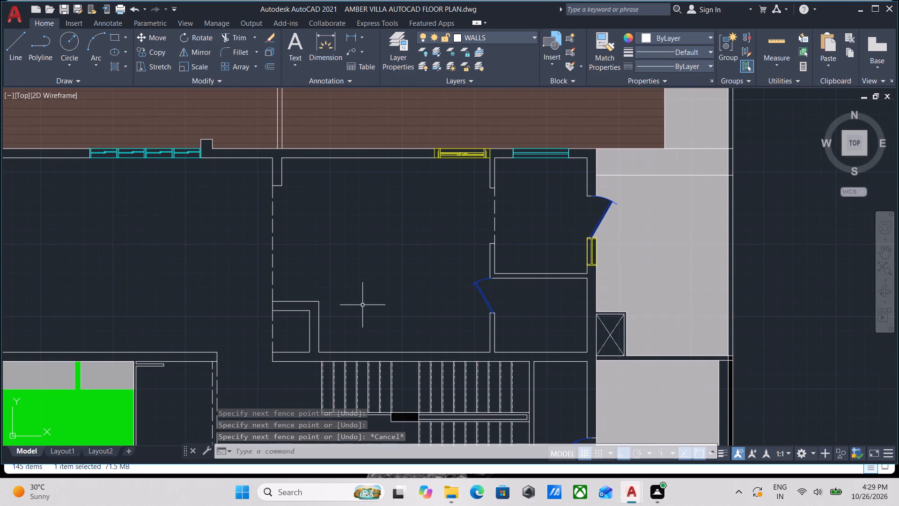
key(h)
key(Return)
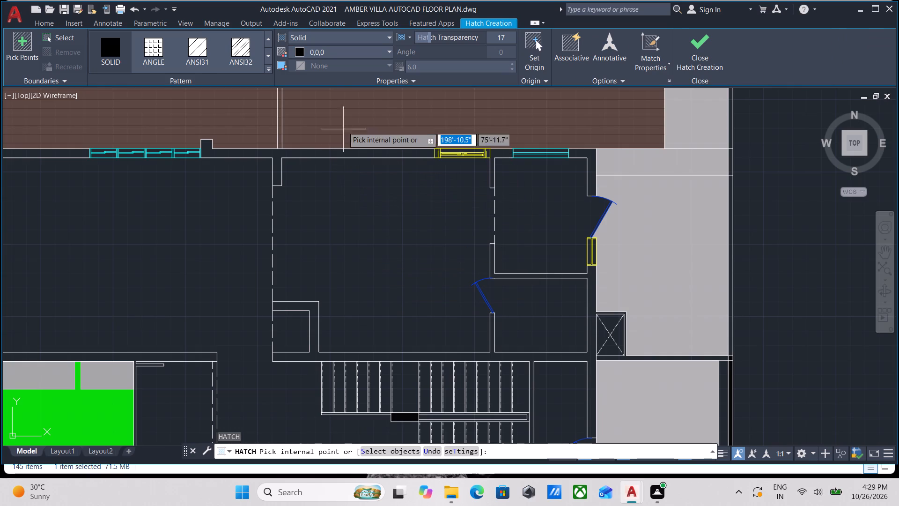
scroll(319, 350, up, 4)
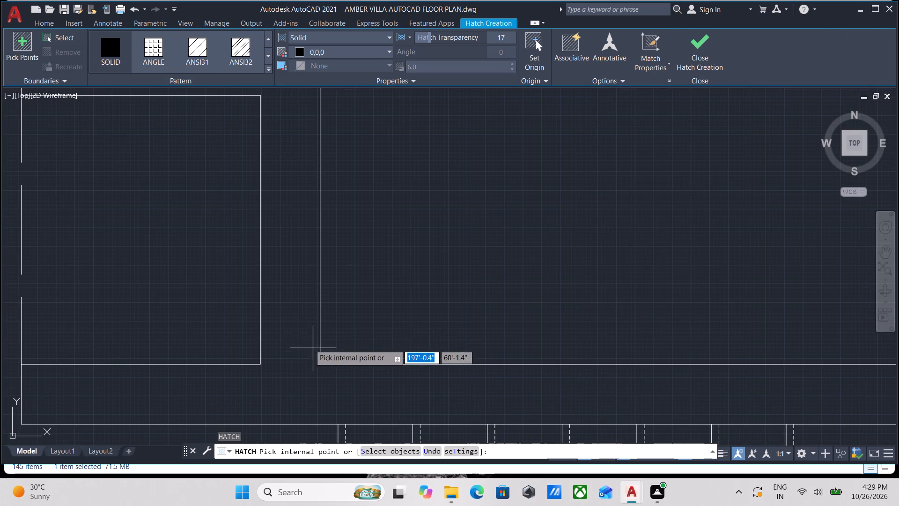
click(291, 329)
scroll(292, 328, down, 3)
click(551, 270)
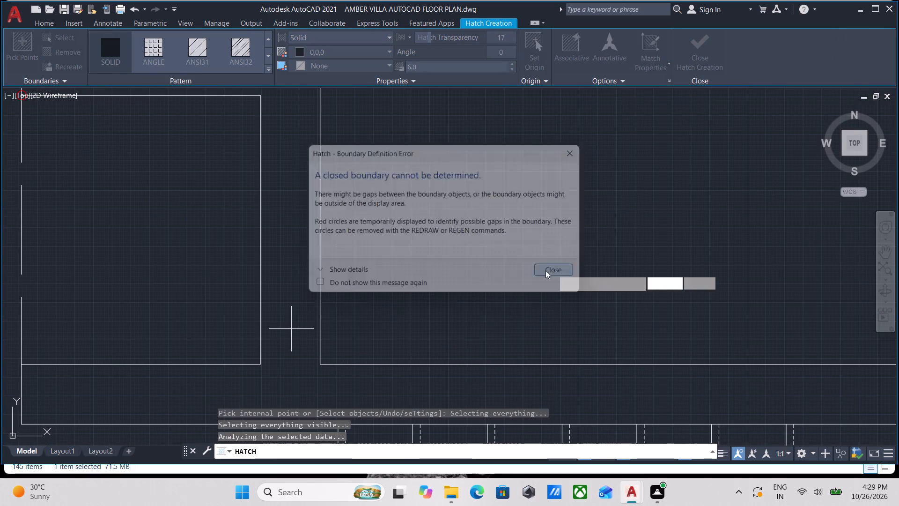
scroll(398, 279, down, 3)
click(375, 303)
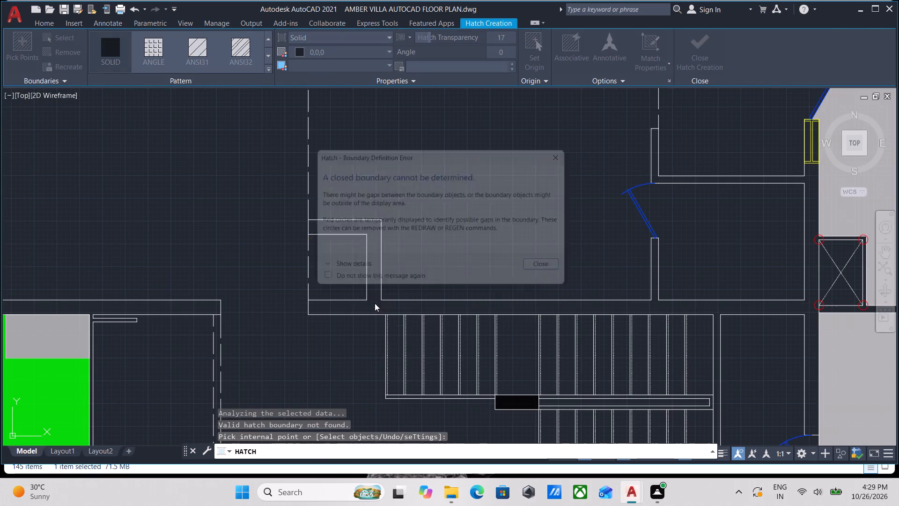
click(562, 274)
Fill the northern exterior wall with solid black hatch, covering the segments between its windows, their attached stubs and the northeast corner.
scroll(558, 274, down, 2)
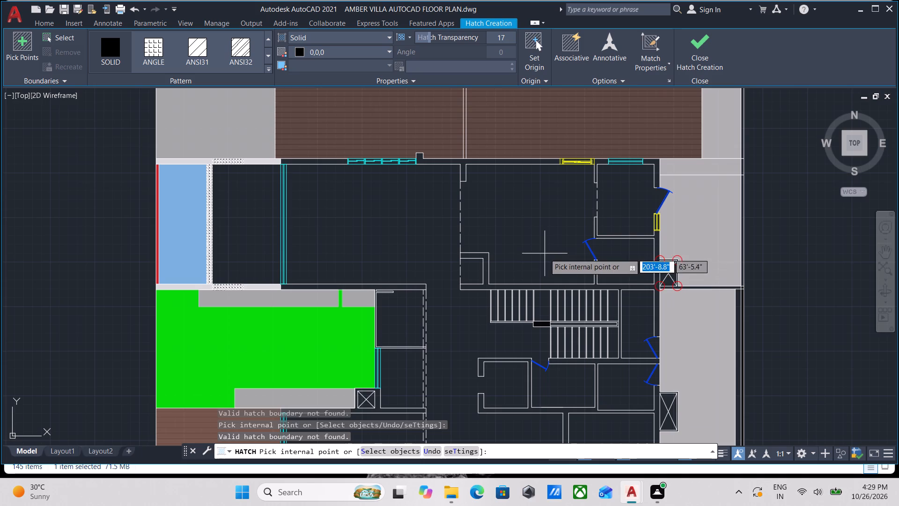
middle_drag(542, 252, 519, 269)
scroll(317, 185, up, 1)
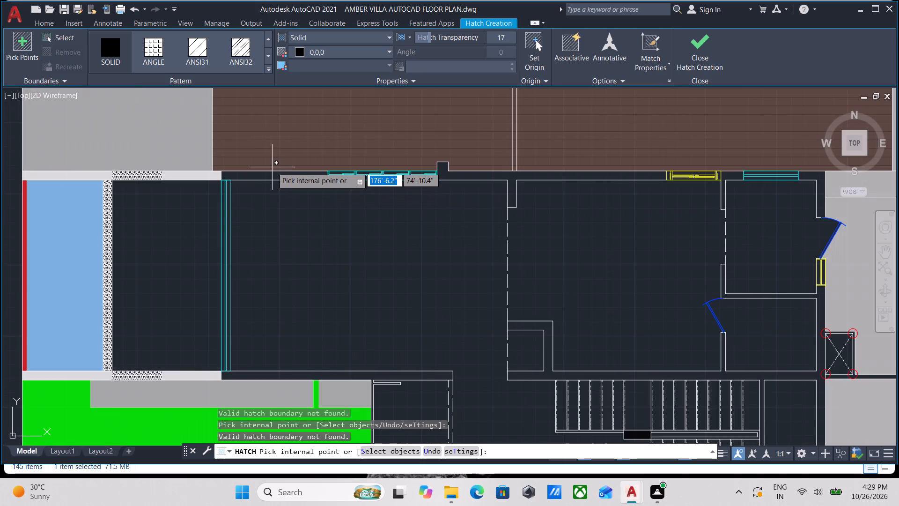
scroll(272, 168, up, 1)
click(270, 182)
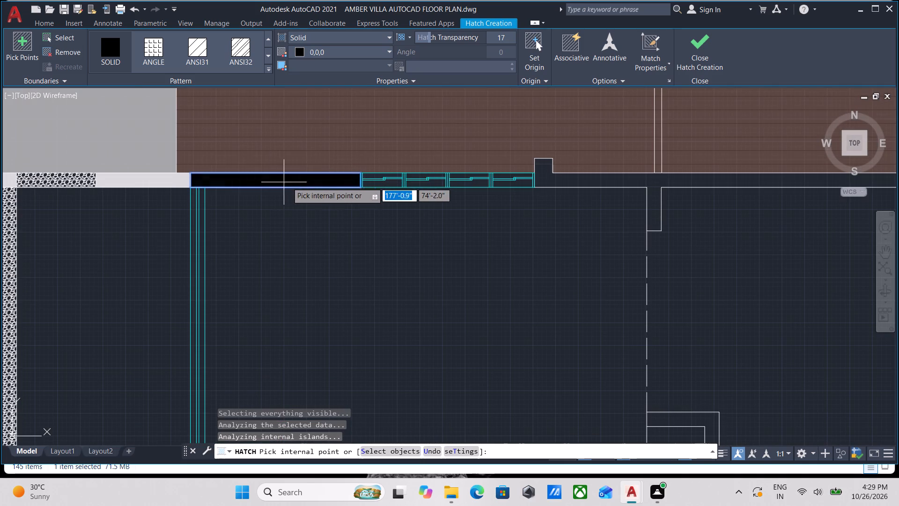
scroll(620, 188, down, 1)
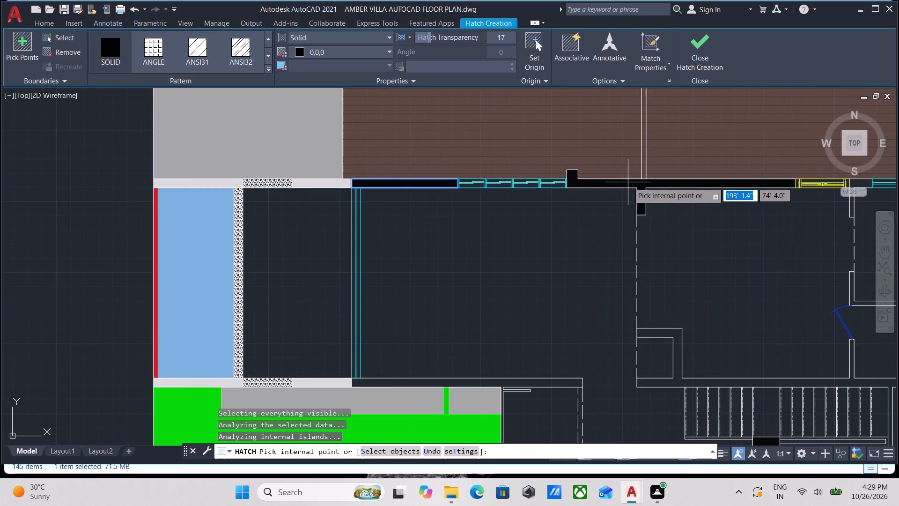
click(628, 182)
middle_drag(688, 189, 384, 173)
scroll(561, 164, up, 1)
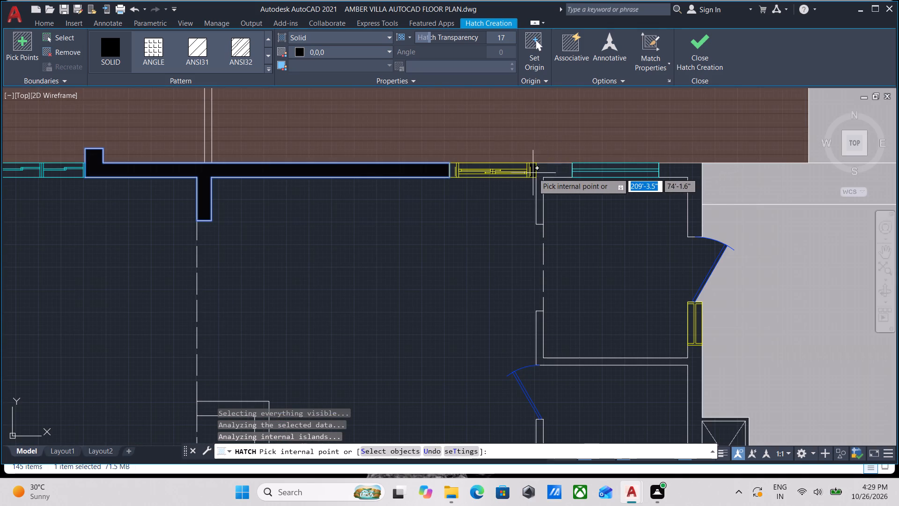
click(549, 171)
middle_drag(557, 170, 424, 170)
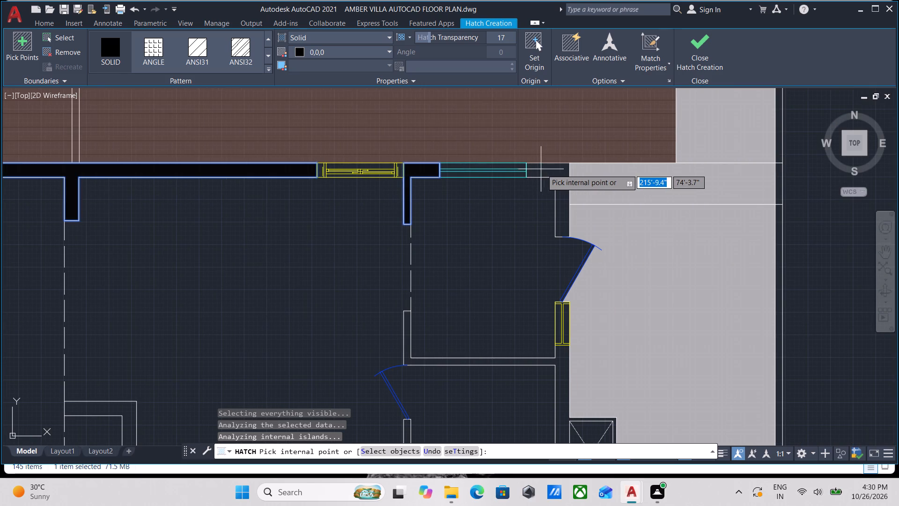
click(545, 169)
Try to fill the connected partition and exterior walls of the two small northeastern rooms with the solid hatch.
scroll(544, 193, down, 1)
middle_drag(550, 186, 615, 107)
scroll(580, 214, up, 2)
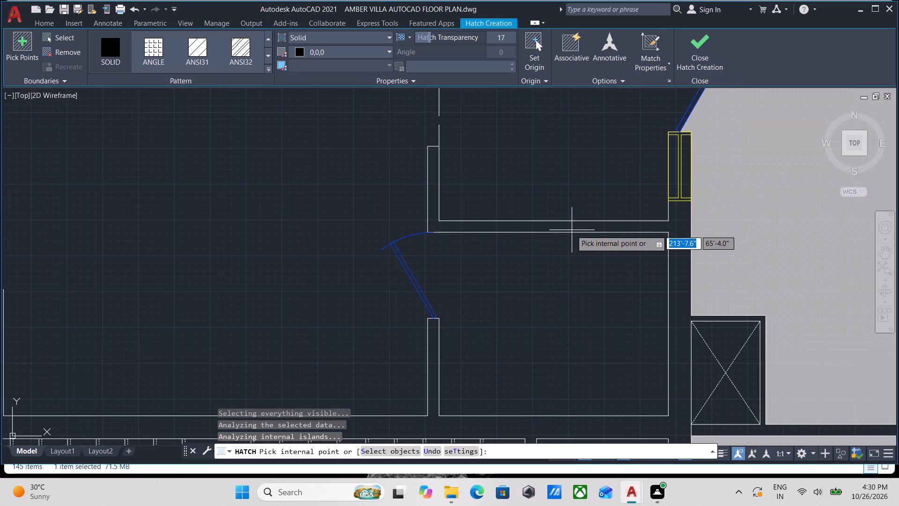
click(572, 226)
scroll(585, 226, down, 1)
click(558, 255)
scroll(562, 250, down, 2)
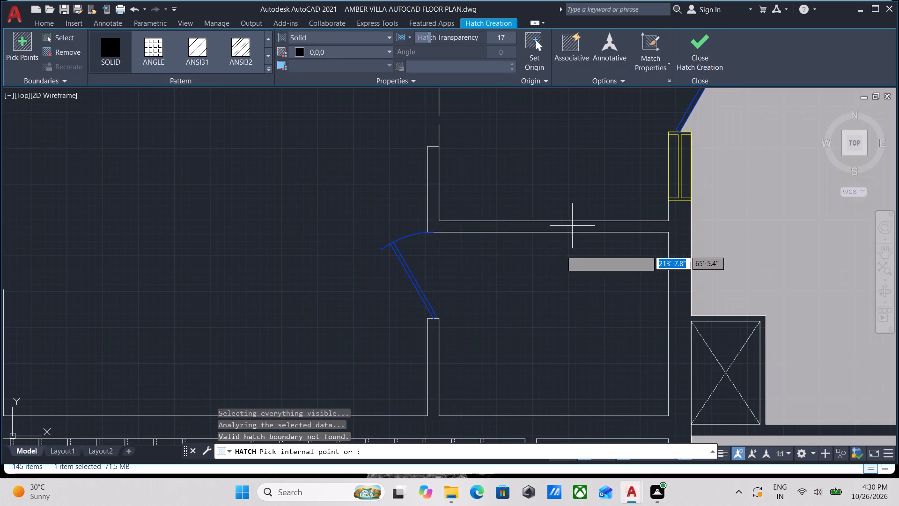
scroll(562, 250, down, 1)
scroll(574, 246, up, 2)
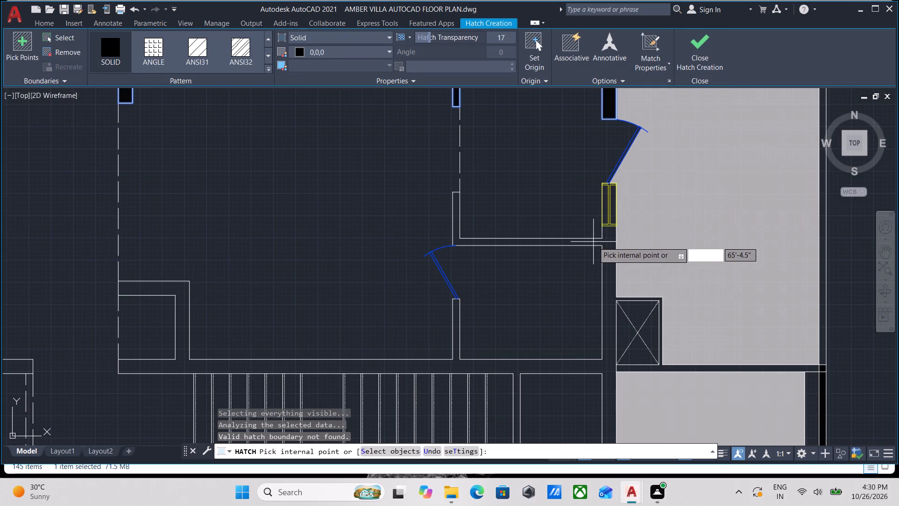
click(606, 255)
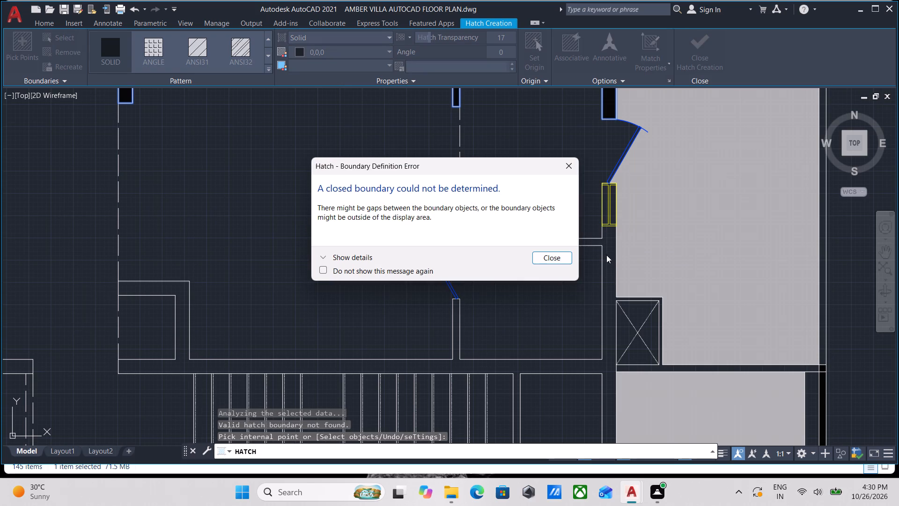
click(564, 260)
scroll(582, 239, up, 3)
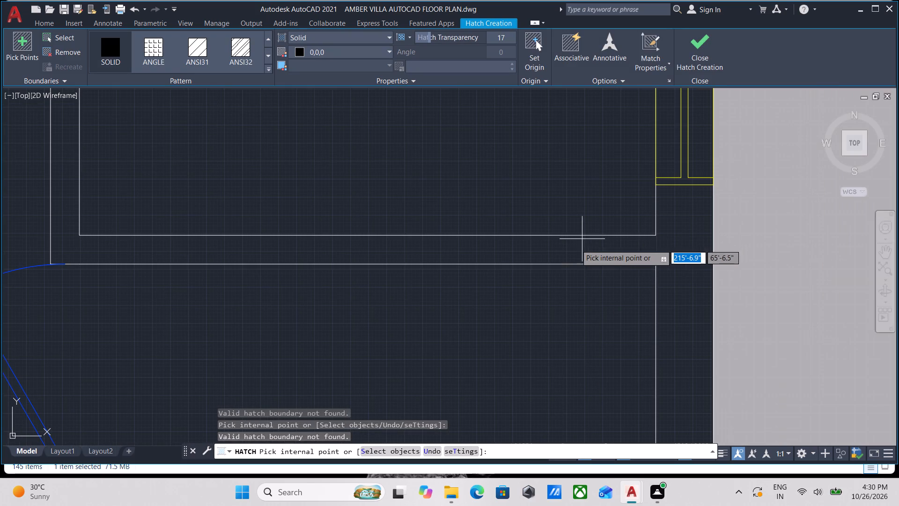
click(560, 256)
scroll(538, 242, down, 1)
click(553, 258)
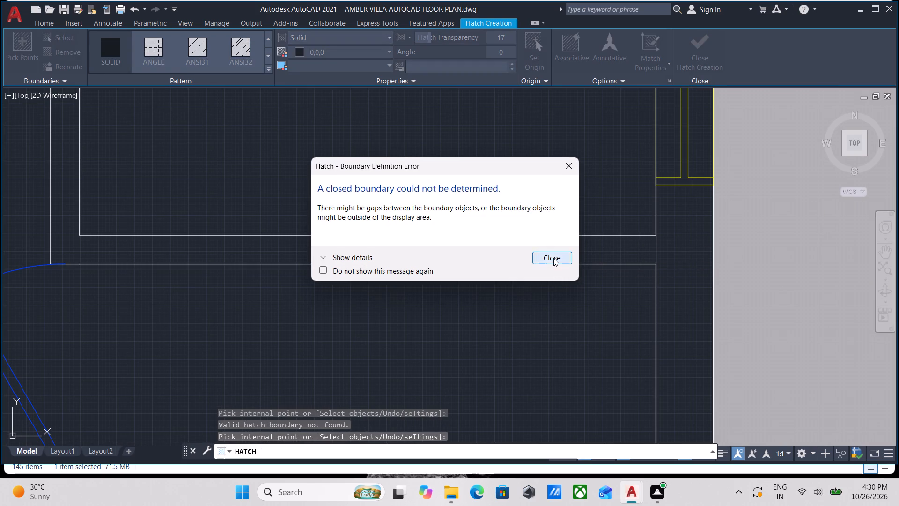
Fill the connected walls around the staircase, the L-shaped wall and the eastern rooms with solid black hatch.
scroll(406, 225, down, 3)
middle_drag(419, 225, 481, 207)
scroll(484, 193, down, 1)
middle_drag(484, 193, 448, 301)
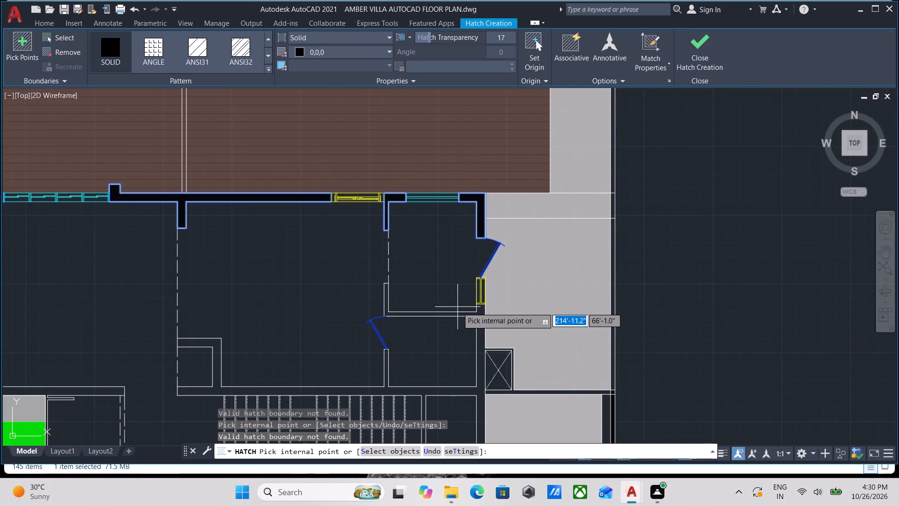
middle_drag(458, 308, 495, 164)
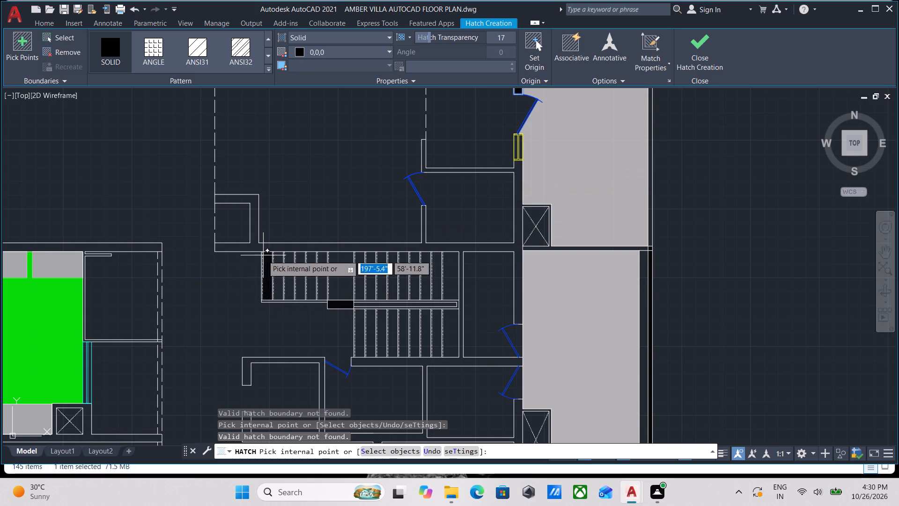
scroll(238, 252, up, 3)
click(234, 231)
scroll(313, 232, down, 2)
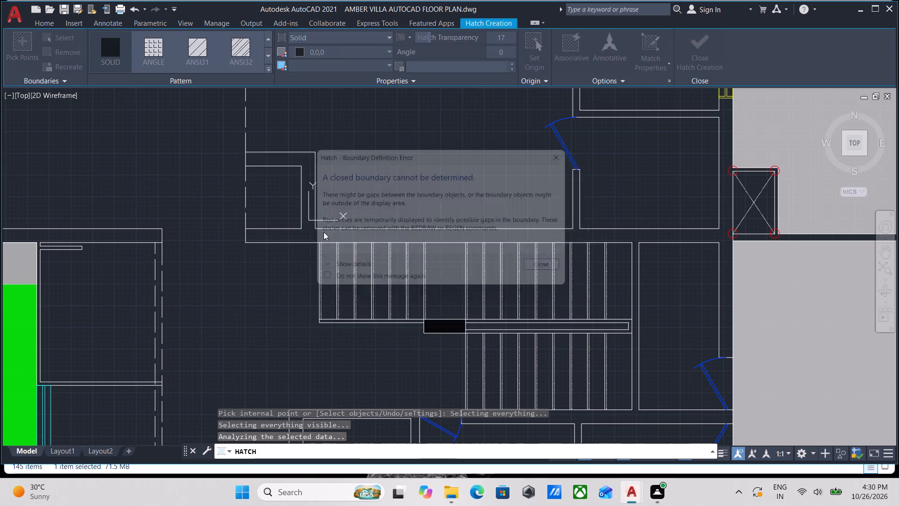
click(546, 274)
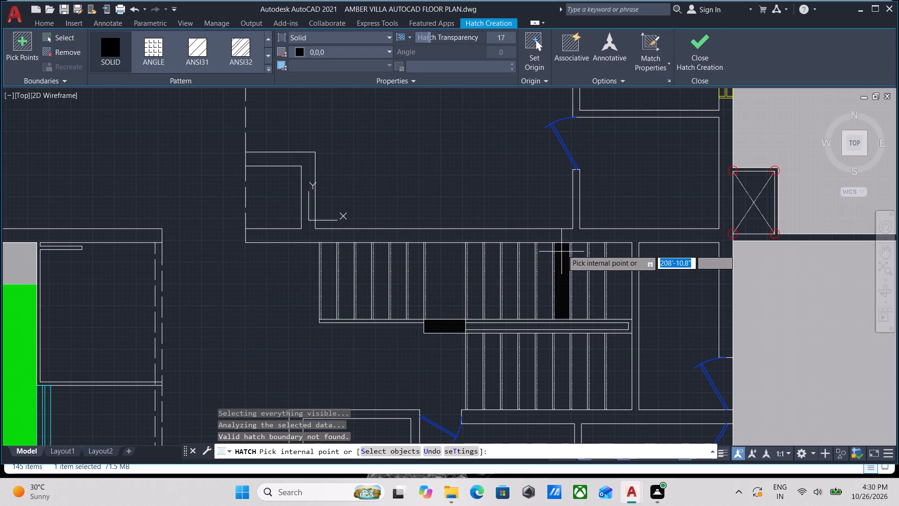
click(549, 233)
click(552, 270)
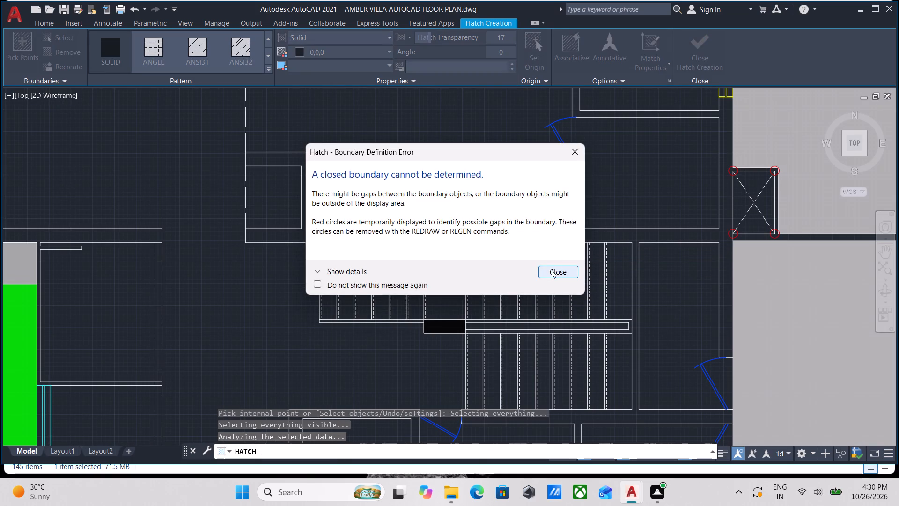
scroll(485, 258, down, 2)
click(407, 247)
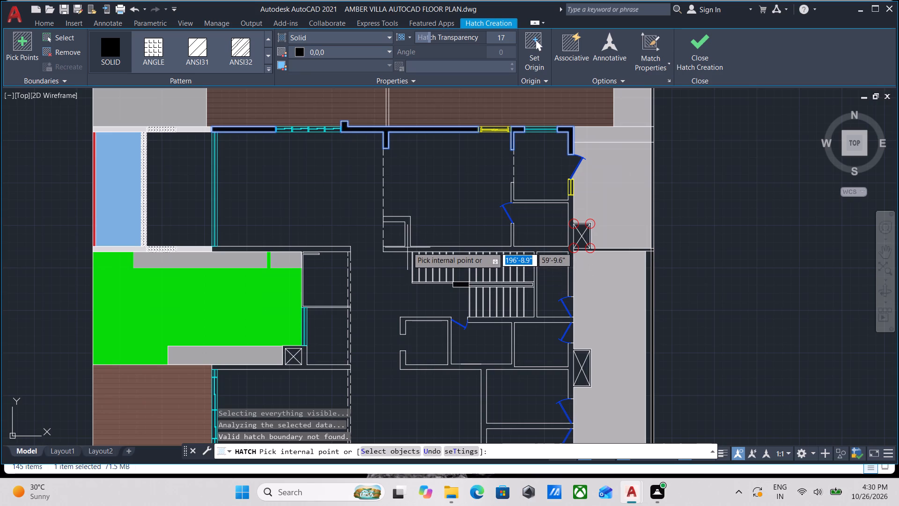
Fill the southern rooms' west wall, interior partition and southeast corner walls with solid black hatch.
scroll(529, 342, up, 1)
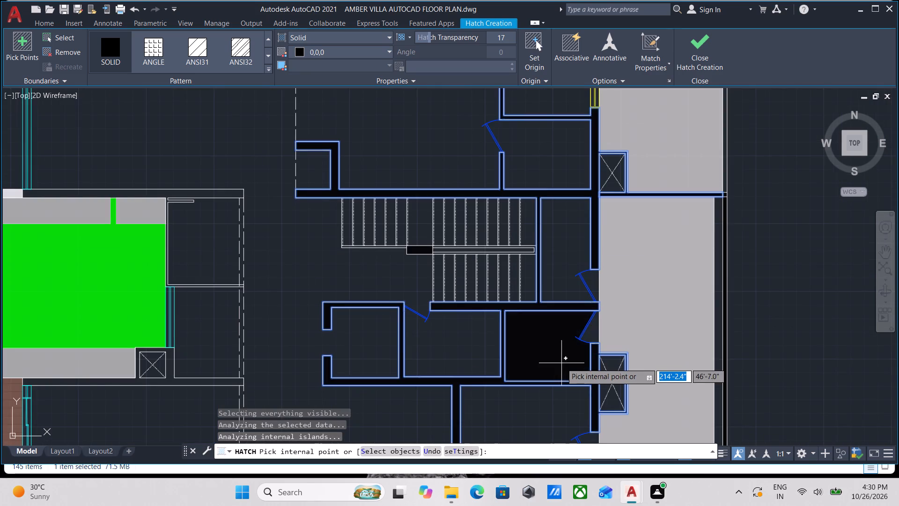
middle_drag(556, 307, 604, 201)
scroll(497, 341, down, 2)
middle_drag(533, 241, 553, 199)
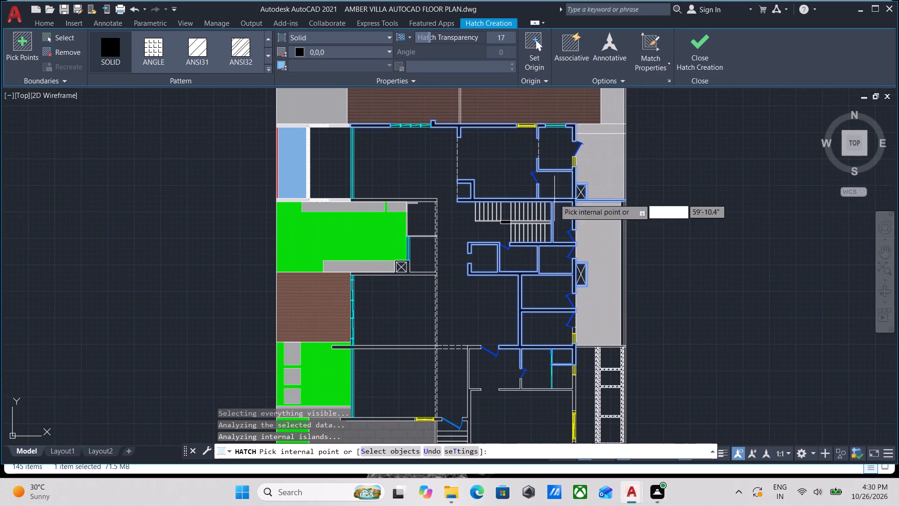
scroll(528, 398, up, 2)
middle_drag(530, 383, 537, 291)
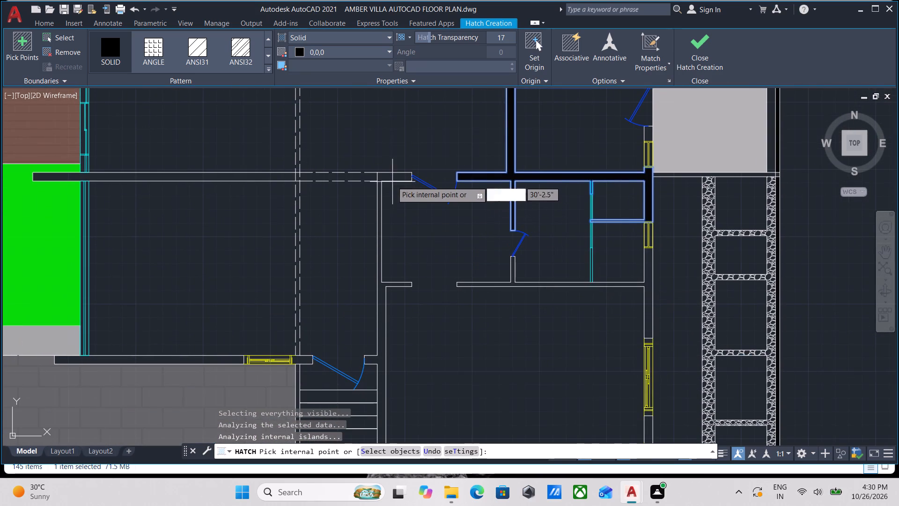
scroll(389, 177, up, 1)
click(389, 177)
scroll(418, 201, down, 1)
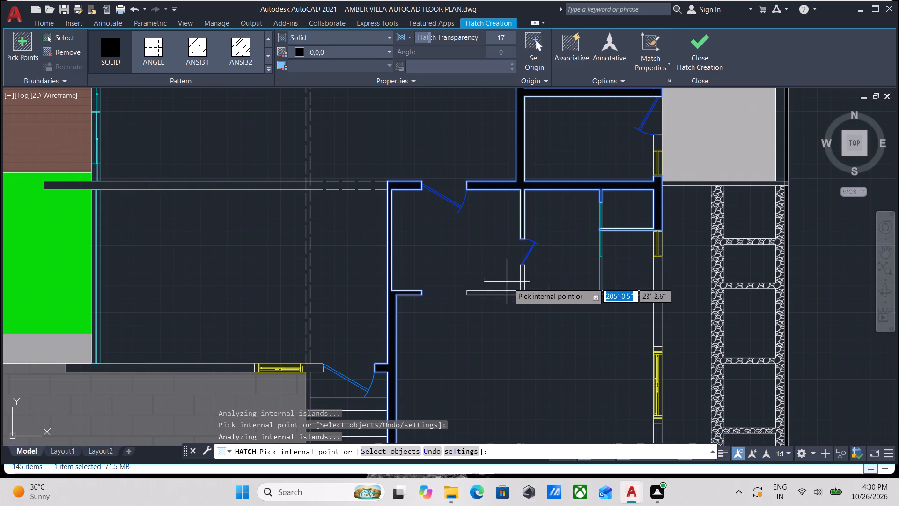
scroll(507, 294, up, 3)
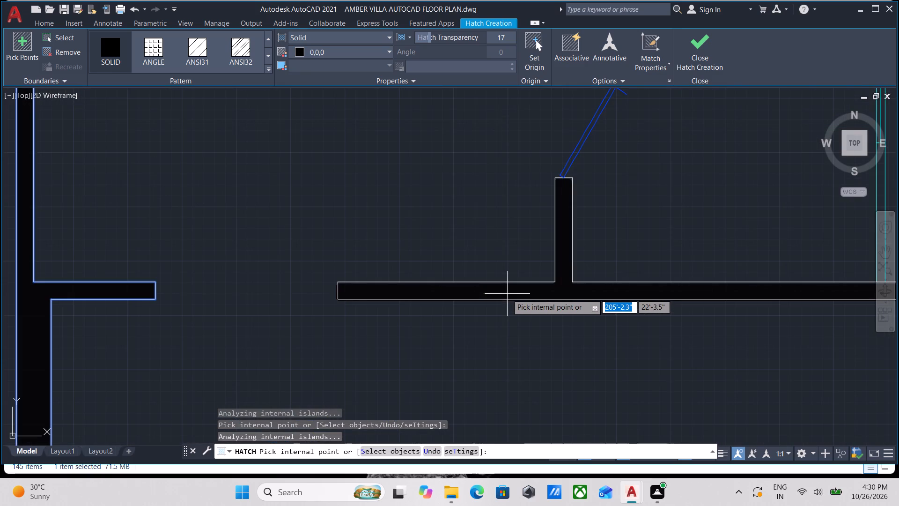
click(507, 294)
scroll(616, 292, down, 3)
middle_drag(615, 291, 471, 246)
middle_drag(619, 333, 602, 237)
scroll(585, 329, up, 2)
click(559, 347)
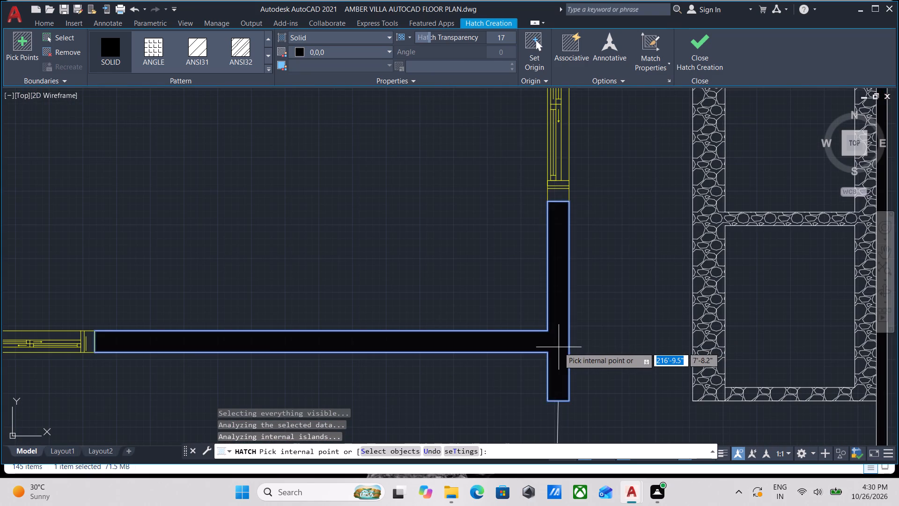
Fill the wall along the paved area with solid black hatch, including the short piece between its window and the entrance door.
scroll(559, 347, down, 2)
middle_drag(293, 352, 429, 328)
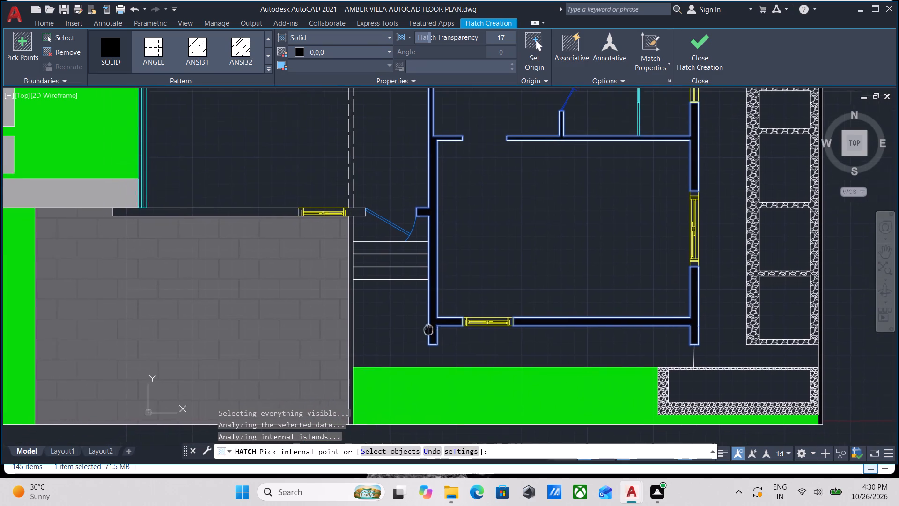
middle_drag(429, 328, 432, 326)
click(186, 209)
middle_drag(198, 212, 214, 243)
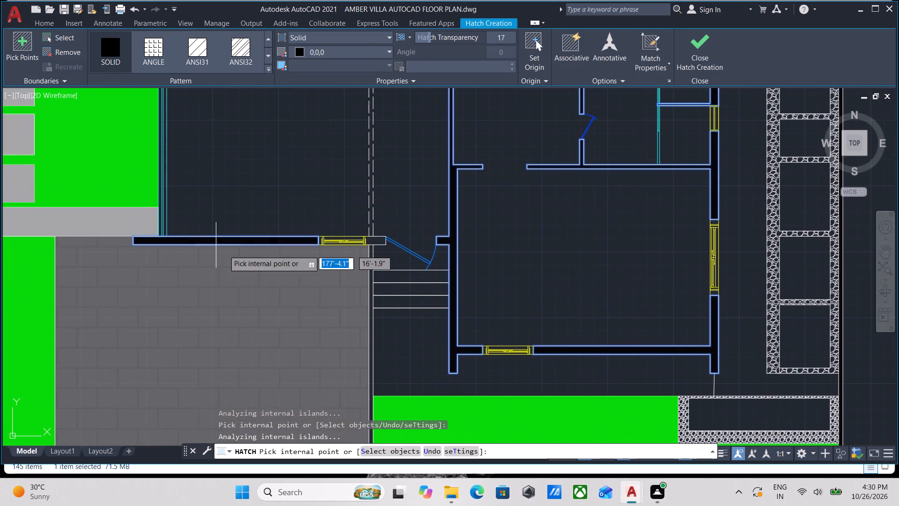
scroll(355, 258, up, 2)
click(405, 212)
scroll(404, 212, down, 2)
middle_drag(404, 212, 403, 214)
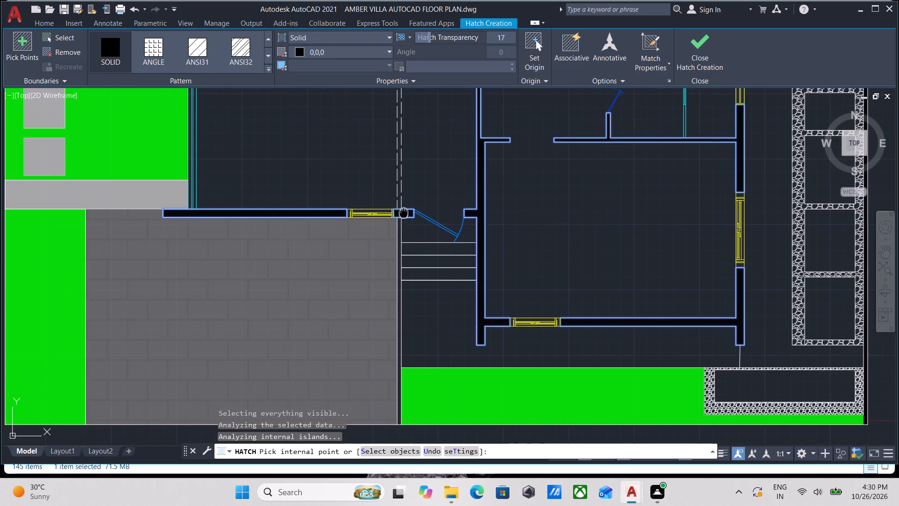
middle_drag(403, 214, 422, 180)
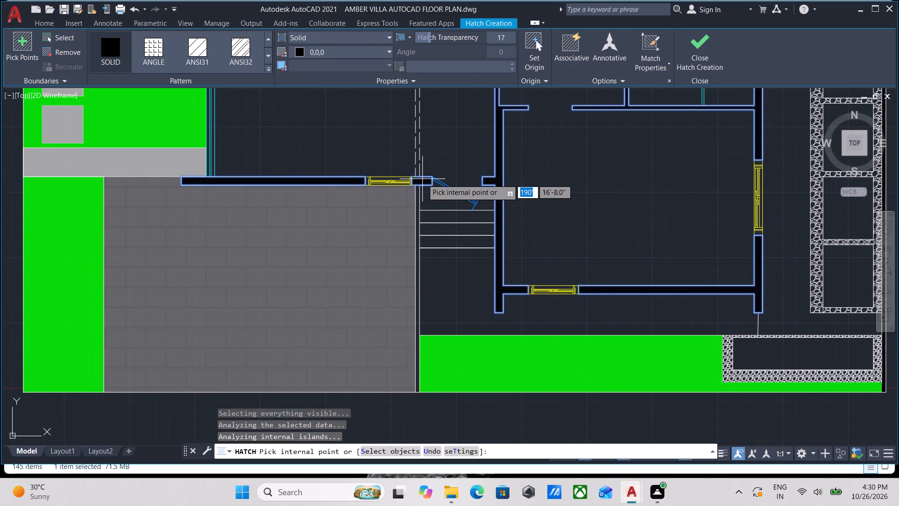
middle_drag(368, 140, 358, 333)
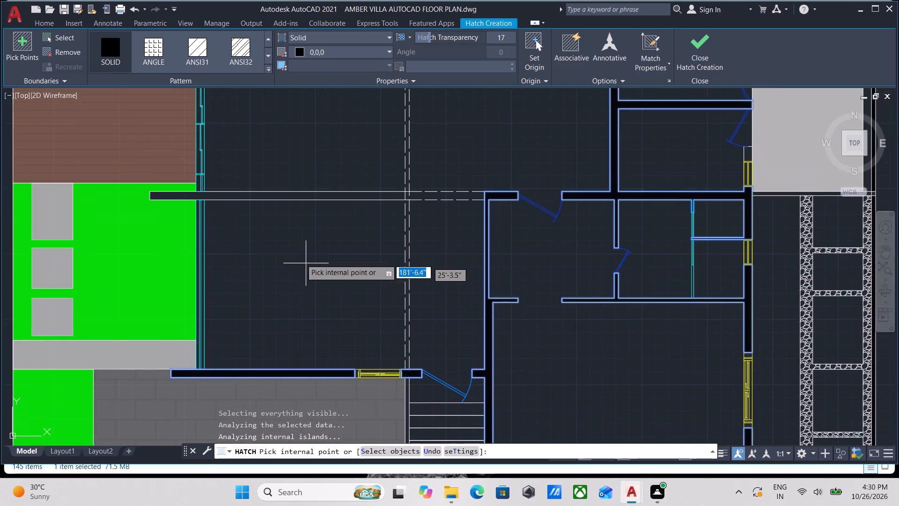
Fill the long wall crossing the western lawn and the wall around the courtyard's crossed shaft with solid black hatch.
middle_drag(292, 252, 319, 347)
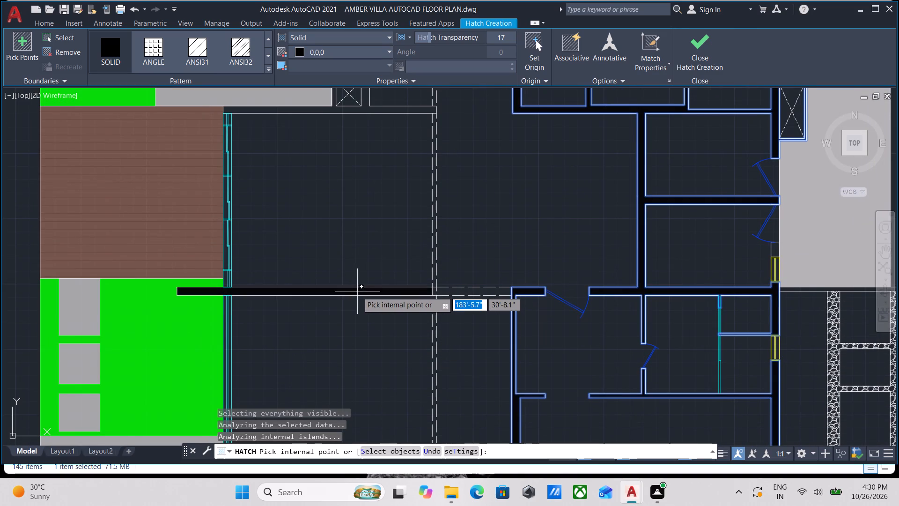
click(357, 291)
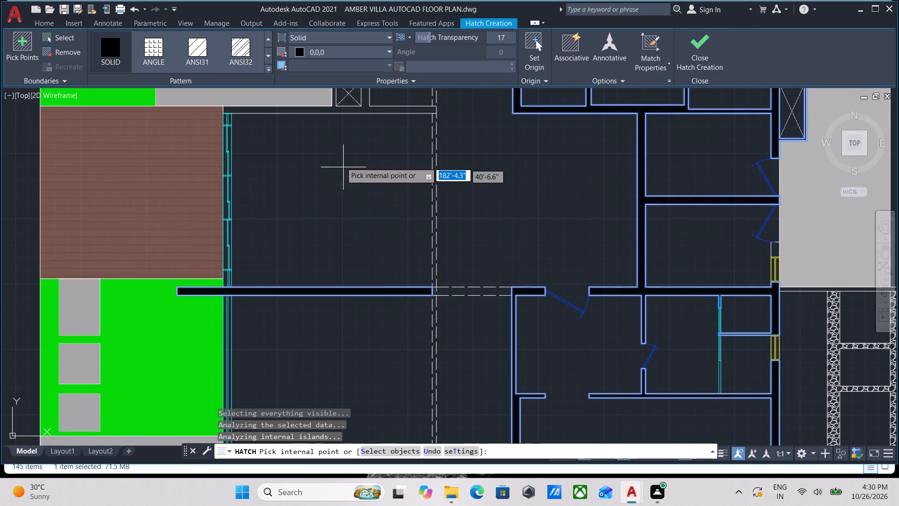
middle_drag(338, 159, 326, 284)
scroll(356, 242, up, 2)
scroll(344, 223, down, 2)
middle_drag(344, 223, 373, 241)
scroll(373, 241, up, 1)
click(232, 243)
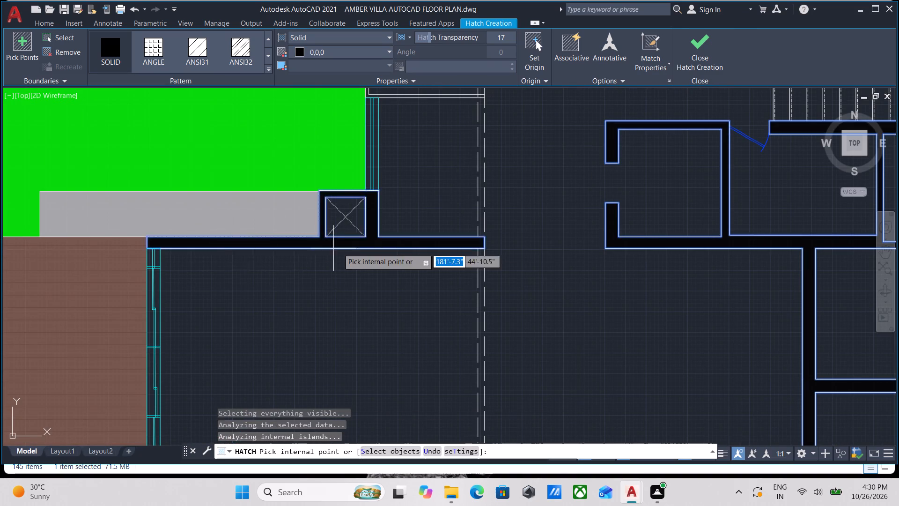
Fill the wall along the courtyard lawn's north edge and its adjoining thin partitions with solid black, completing the wall hatch.
scroll(359, 246, down, 1)
middle_drag(361, 245, 268, 268)
middle_drag(328, 187, 295, 311)
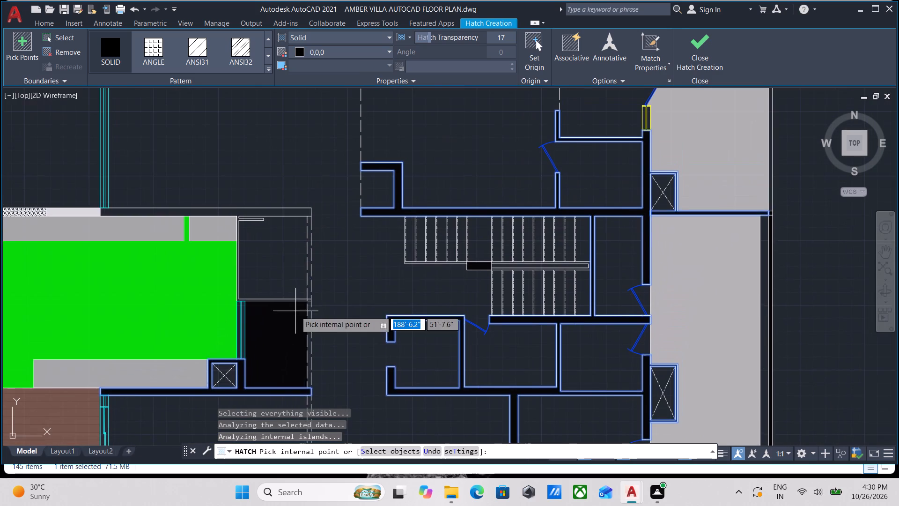
click(280, 210)
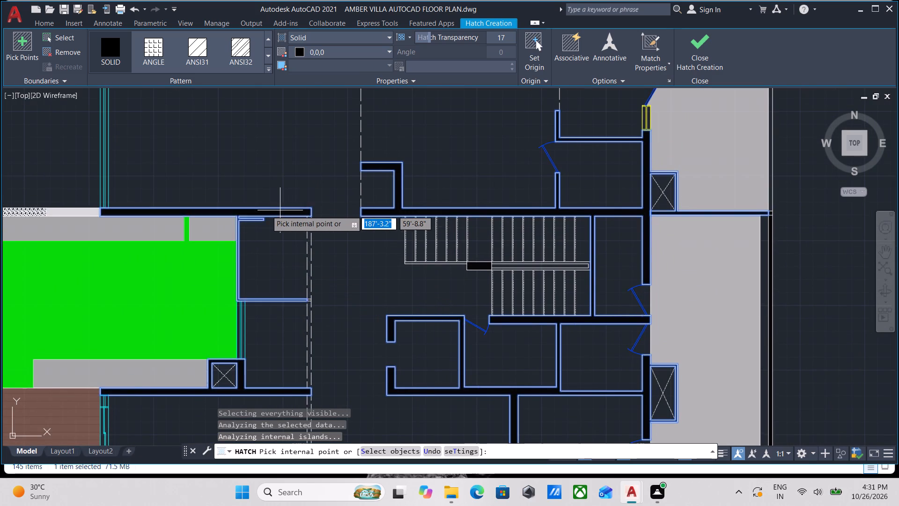
scroll(191, 199, down, 1)
middle_drag(199, 199, 317, 239)
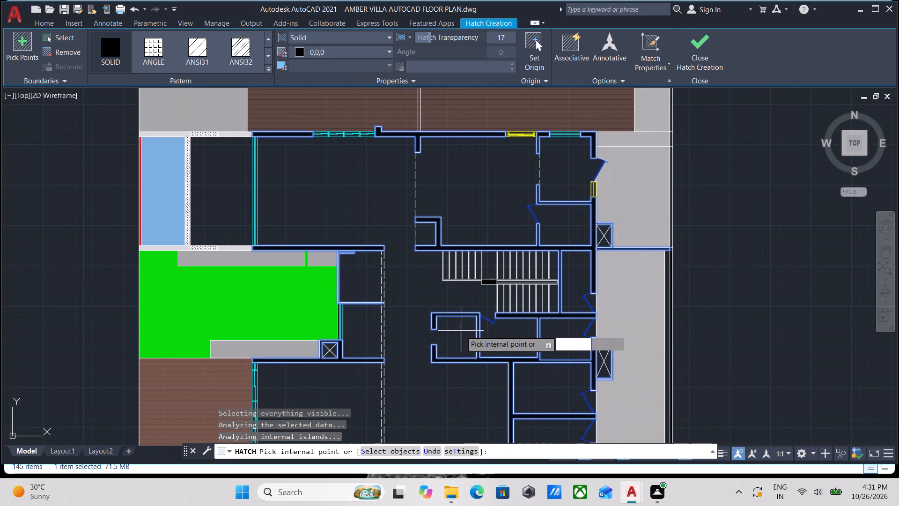
scroll(613, 326, up, 2)
scroll(457, 234, down, 2)
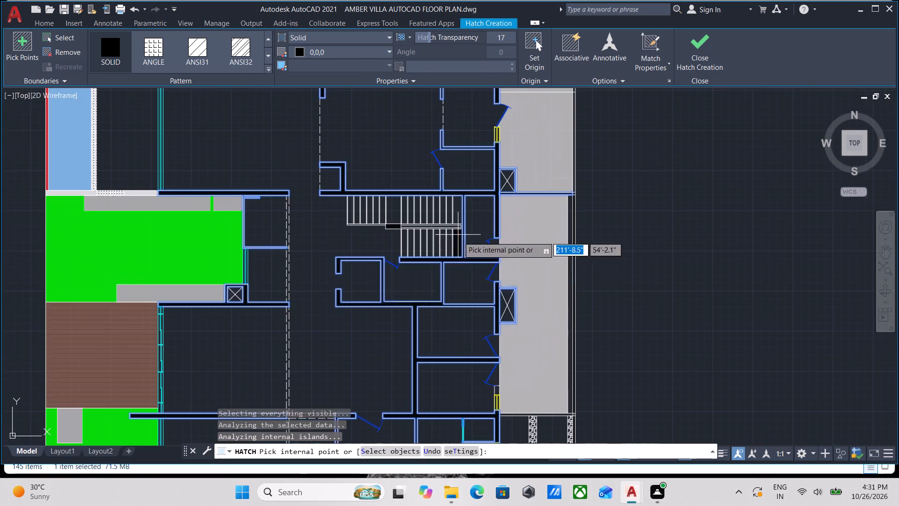
scroll(244, 252, up, 4)
scroll(363, 197, down, 3)
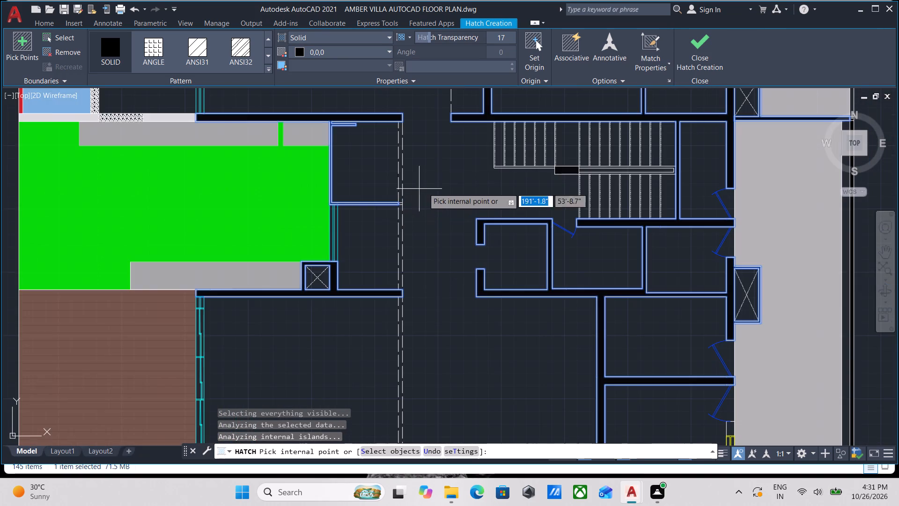
scroll(461, 183, down, 1)
scroll(424, 326, up, 1)
middle_drag(424, 326, 382, 173)
scroll(449, 183, down, 1)
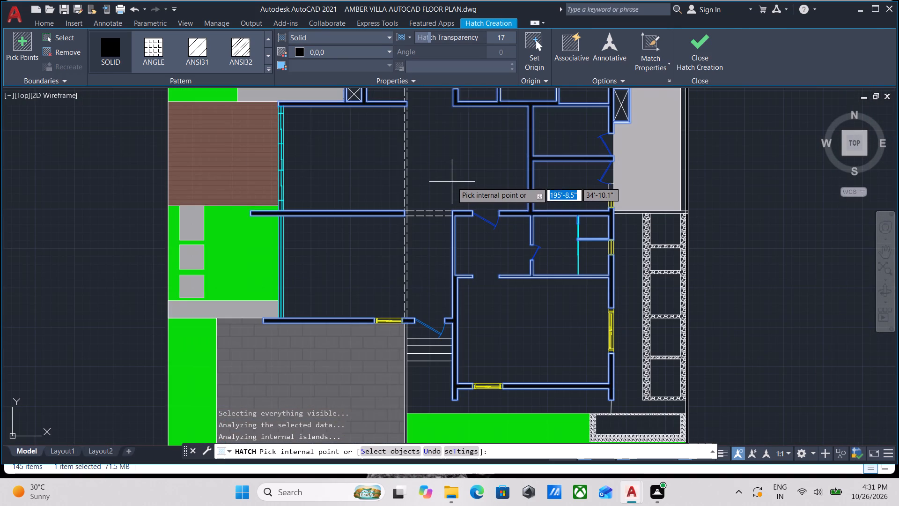
click(693, 52)
Examine the walls across the whole floor plan for segments still lacking black fill.
middle_drag(430, 189, 413, 231)
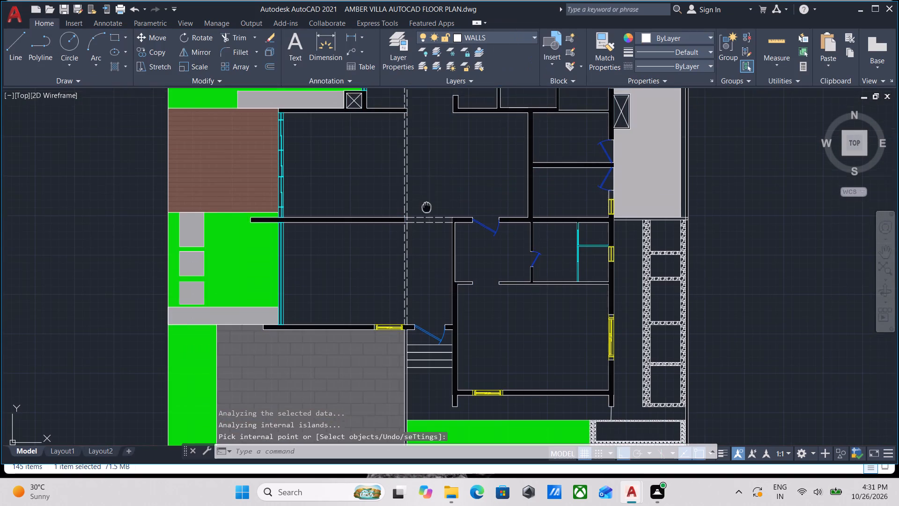
middle_drag(413, 231, 254, 337)
middle_drag(249, 281, 242, 361)
middle_drag(270, 214, 274, 312)
scroll(309, 248, up, 1)
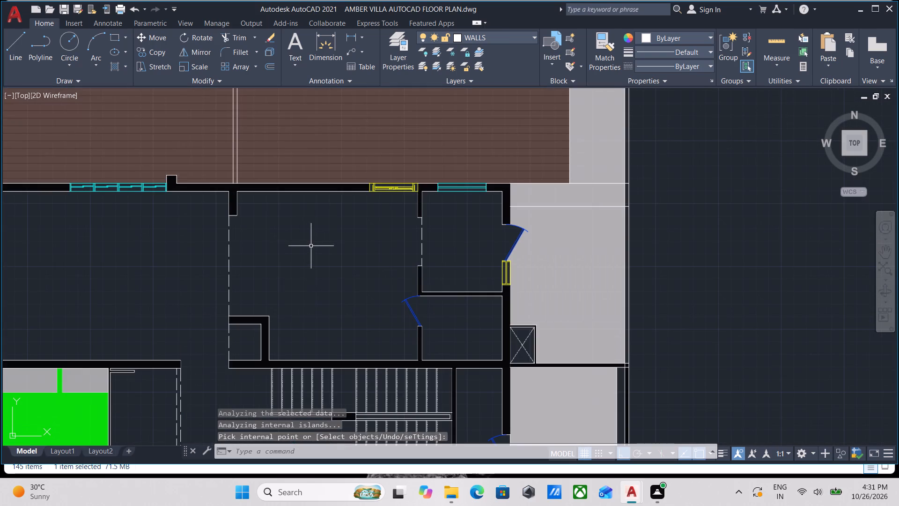
scroll(369, 226, down, 1)
scroll(408, 249, up, 2)
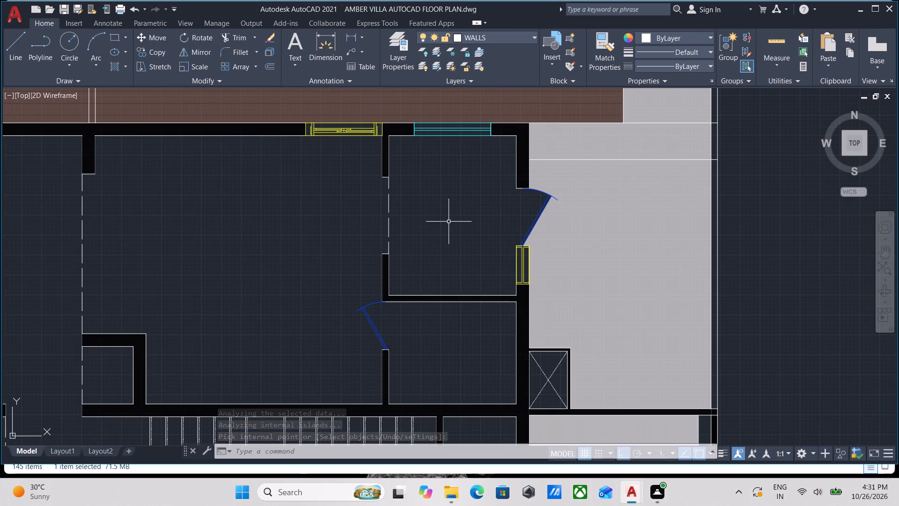
scroll(449, 222, down, 2)
scroll(366, 259, down, 2)
middle_drag(368, 254, 365, 186)
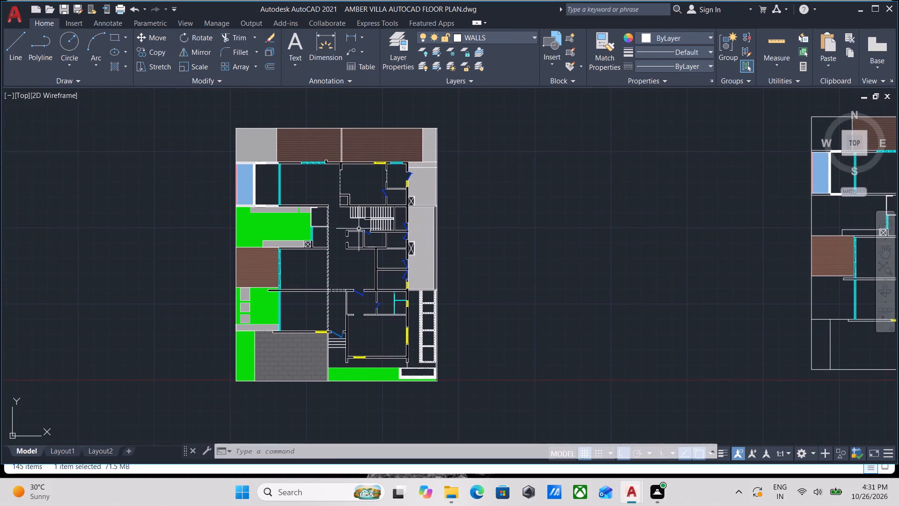
scroll(358, 368, up, 2)
scroll(224, 360, up, 2)
scroll(369, 320, down, 3)
middle_drag(395, 316, 246, 287)
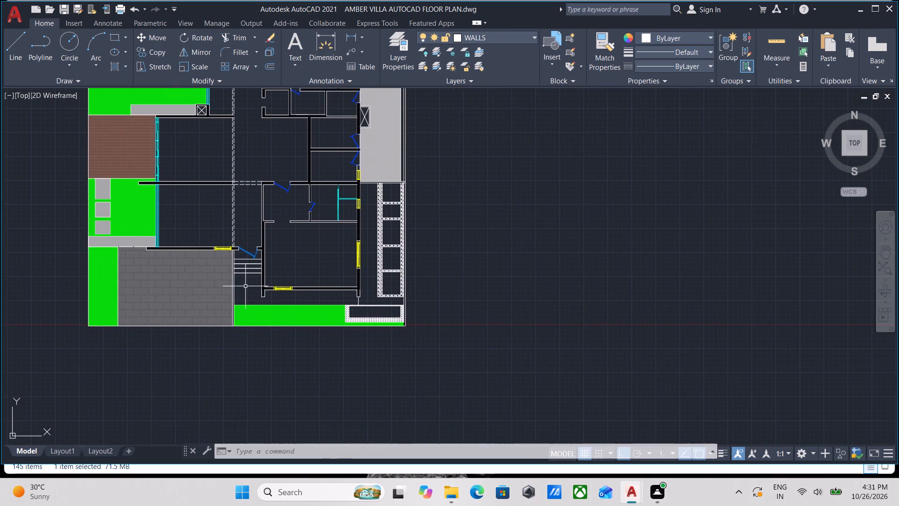
scroll(282, 320, up, 3)
scroll(284, 314, down, 1)
middle_drag(284, 314, 363, 368)
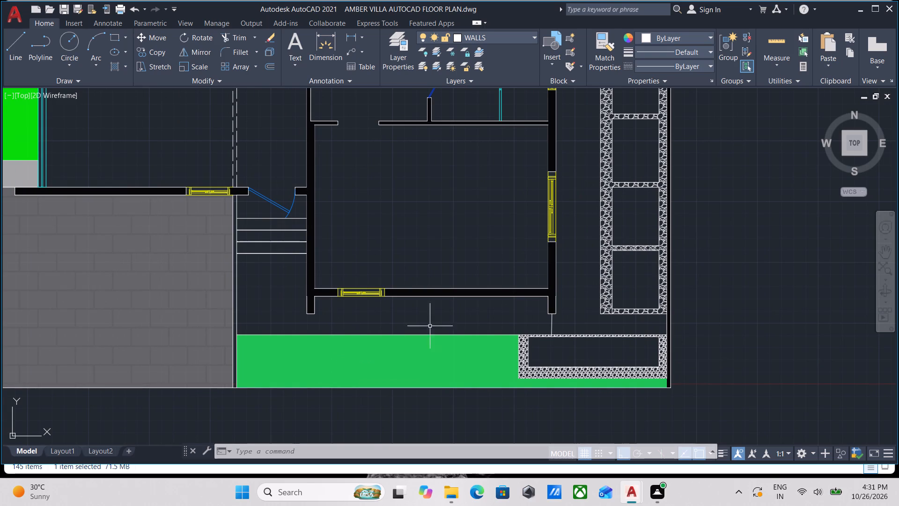
scroll(445, 325, down, 1)
middle_drag(459, 321, 318, 330)
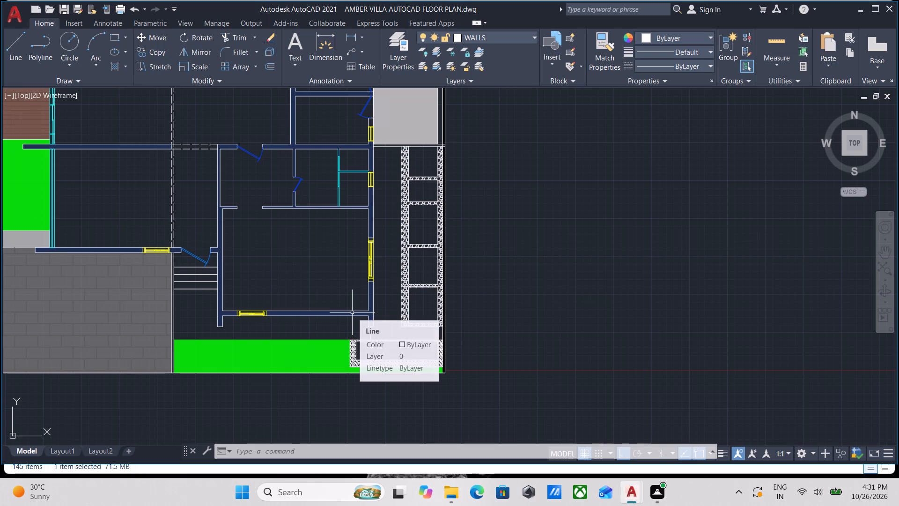
scroll(356, 310, down, 2)
middle_drag(364, 306, 363, 335)
scroll(377, 313, up, 1)
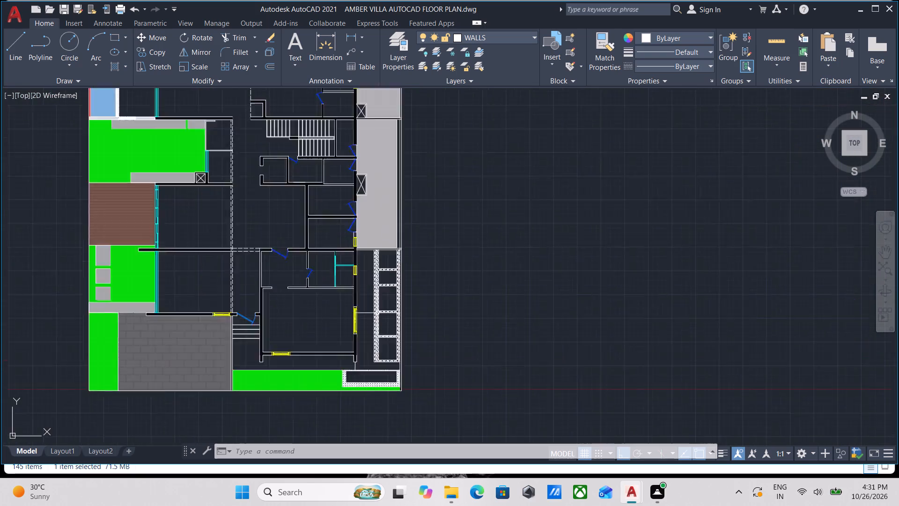
scroll(377, 313, up, 2)
Fill the east walkway beside the stone-bordered beds and the southeast planter's interior with solid hatch in colour 192,192,192.
key(h)
key(Return)
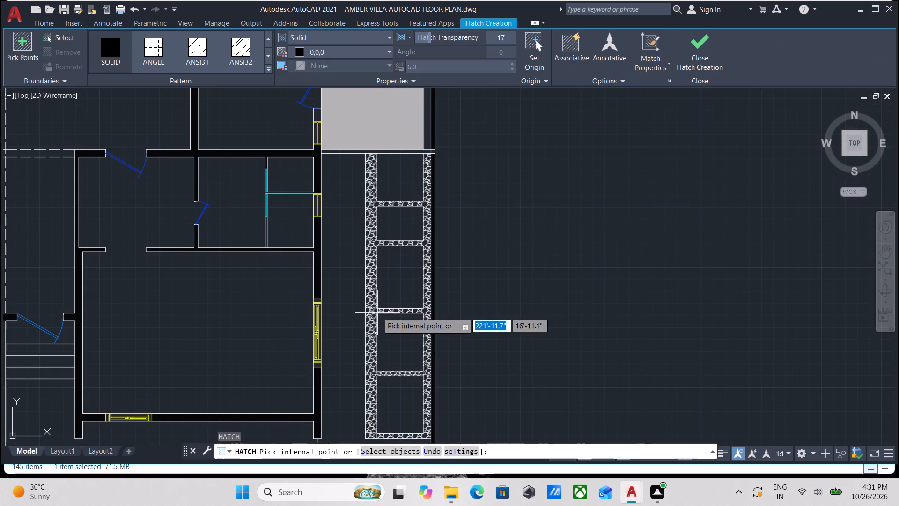
scroll(360, 149, up, 2)
middle_drag(327, 187, 335, 298)
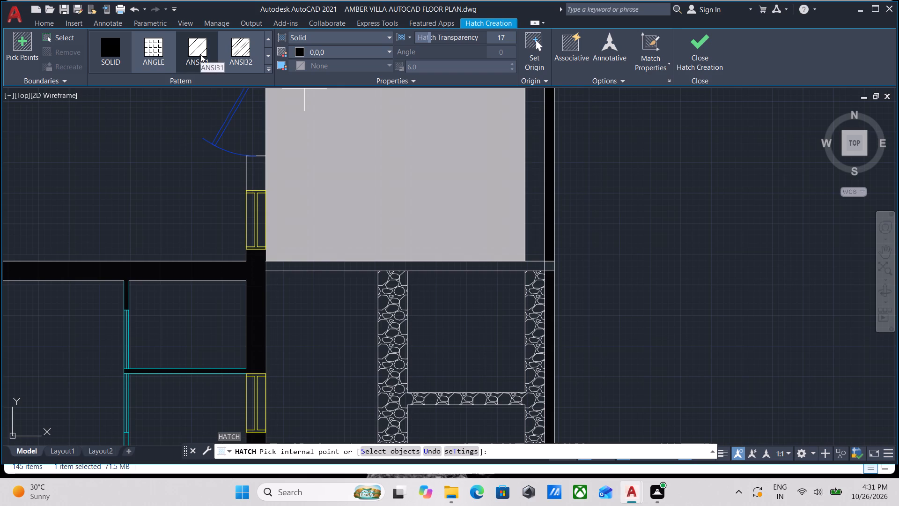
click(115, 51)
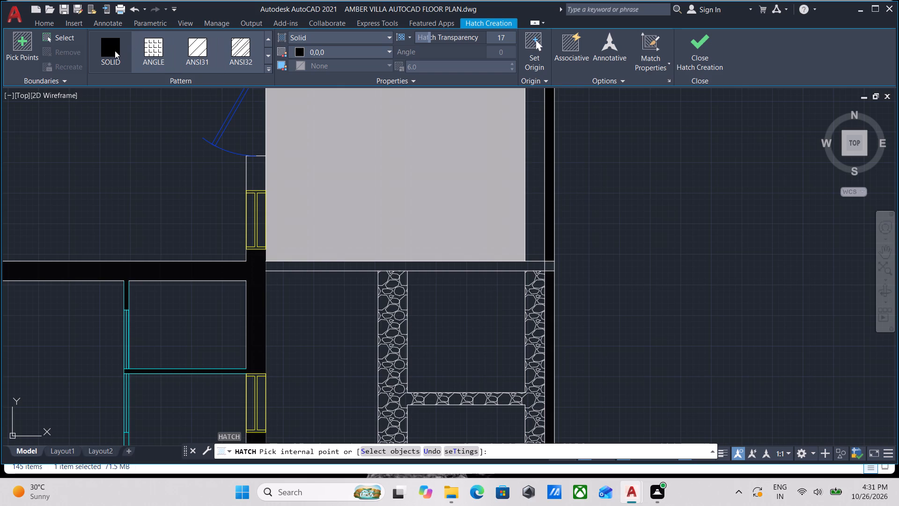
click(103, 64)
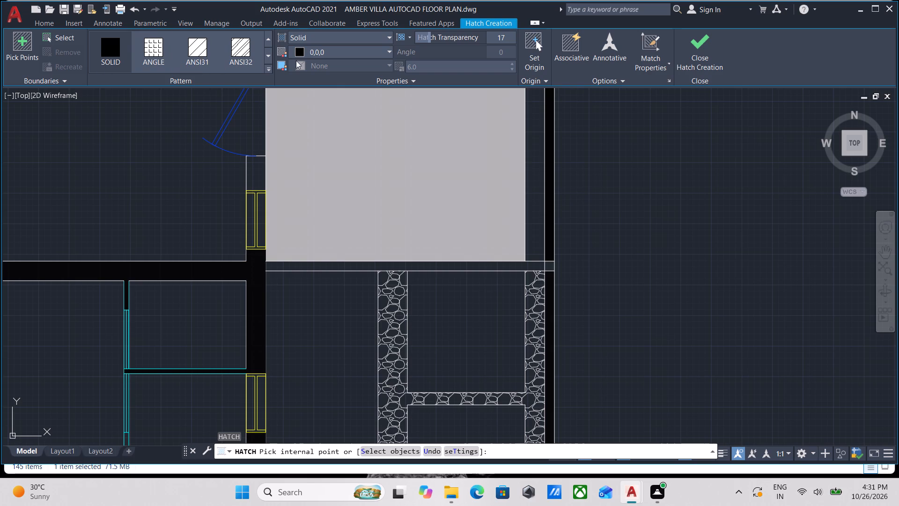
click(301, 53)
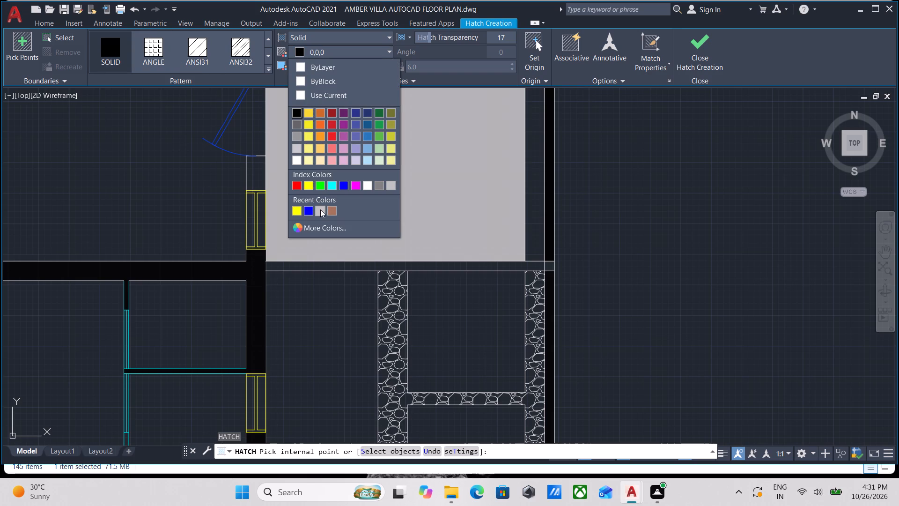
click(319, 213)
scroll(326, 282, down, 4)
middle_drag(324, 254, 339, 211)
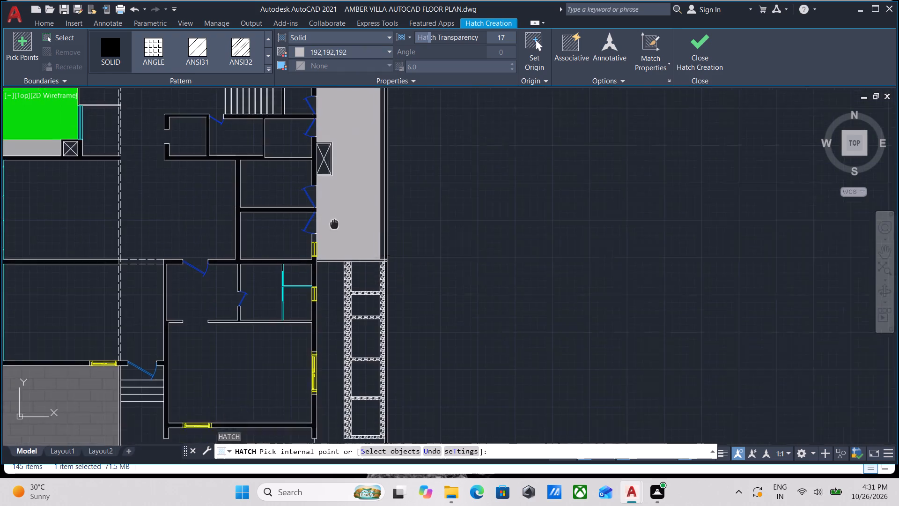
middle_drag(339, 211, 353, 100)
click(348, 238)
middle_drag(347, 267, 388, 120)
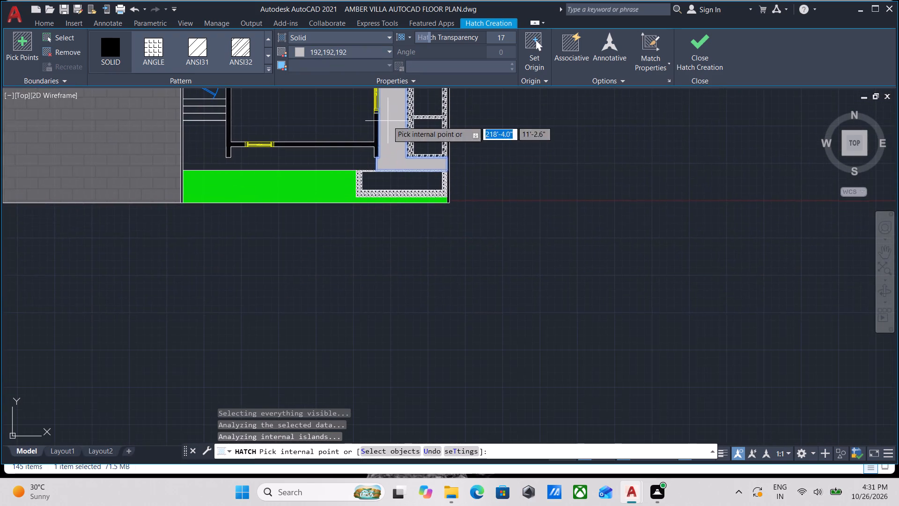
scroll(391, 184, up, 1)
click(391, 184)
middle_drag(398, 186, 429, 263)
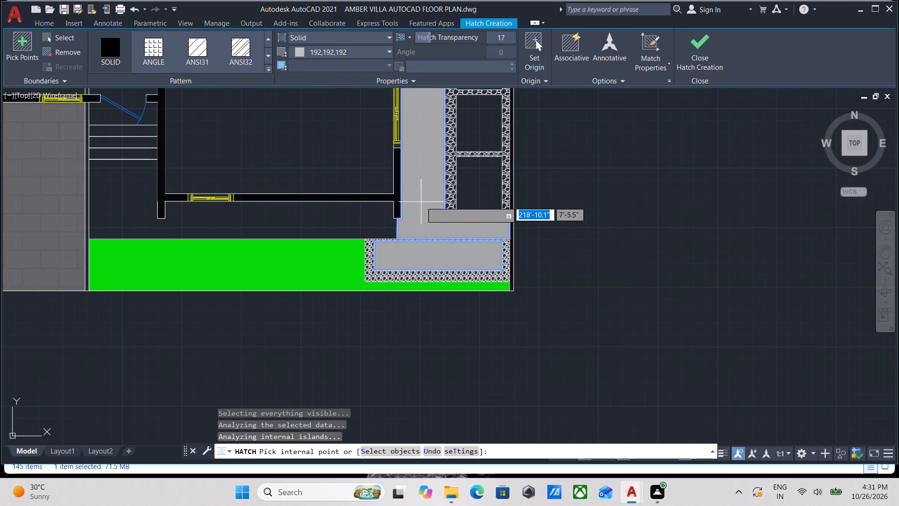
Add the southern walkway, the entrance steps and the entry passage behind the door to the 192,192,192 solid hatch.
click(307, 219)
middle_drag(152, 214, 350, 241)
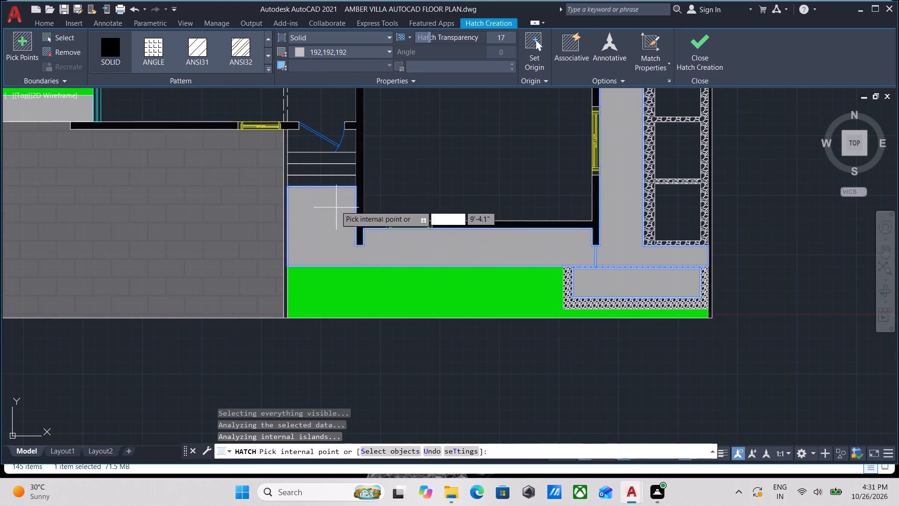
click(324, 180)
click(323, 167)
click(323, 158)
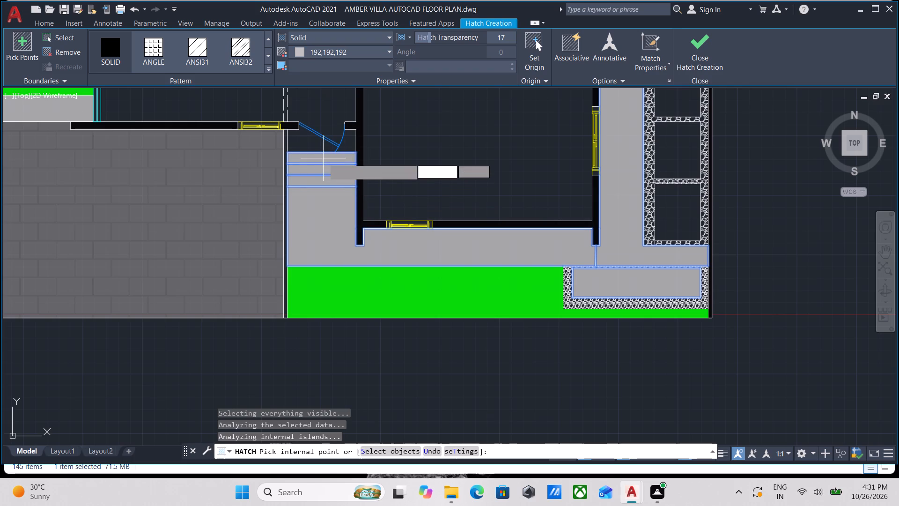
click(310, 138)
scroll(332, 140, down, 1)
middle_drag(329, 145, 339, 345)
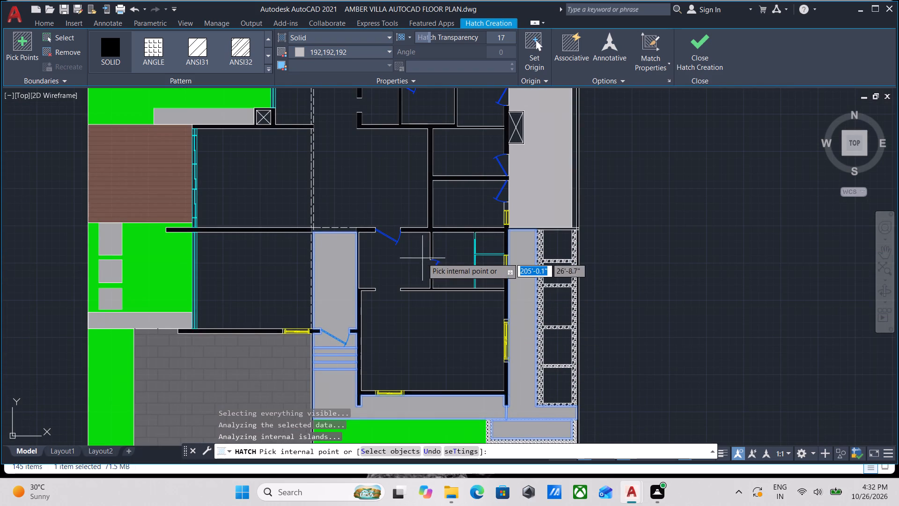
scroll(638, 190, down, 1)
middle_drag(638, 190, 615, 229)
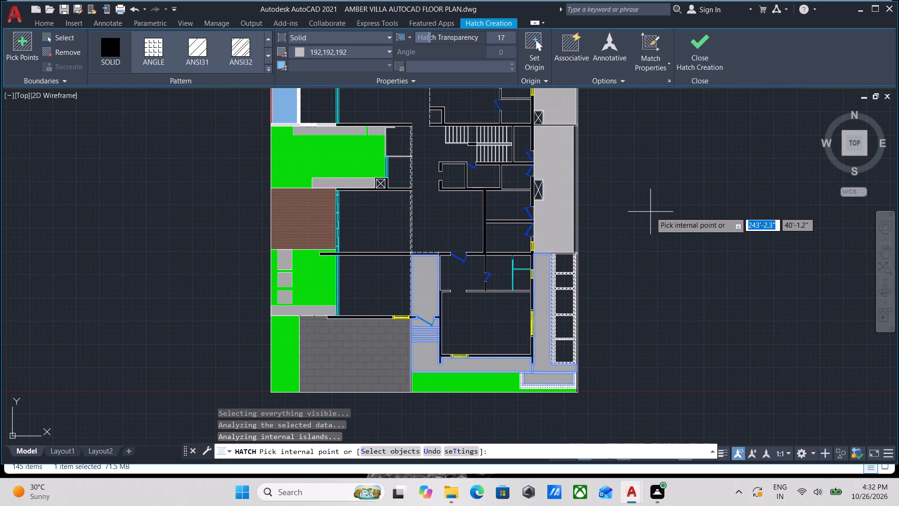
scroll(641, 211, up, 2)
key(Escape)
Change the colour of the new walkway and entrance hatch to white (255,255,255).
scroll(481, 210, down, 1)
middle_drag(482, 209, 602, 161)
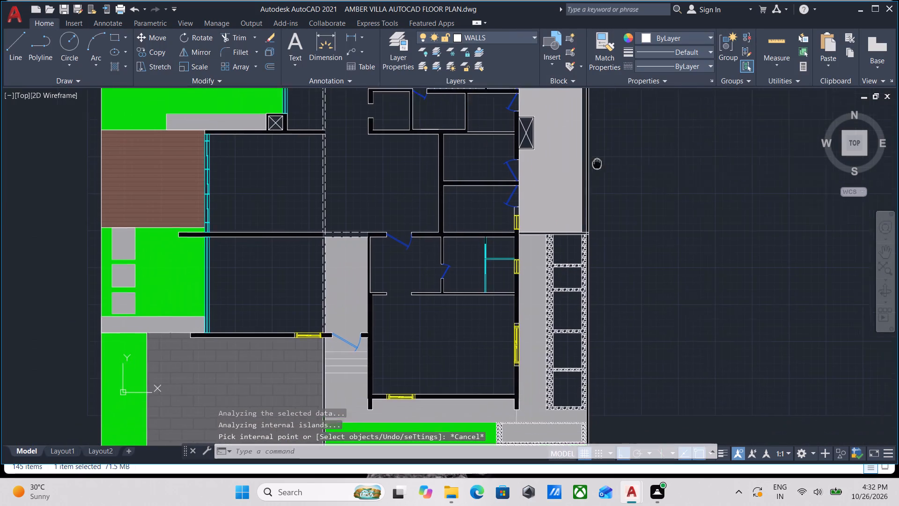
middle_drag(602, 161, 605, 159)
click(359, 273)
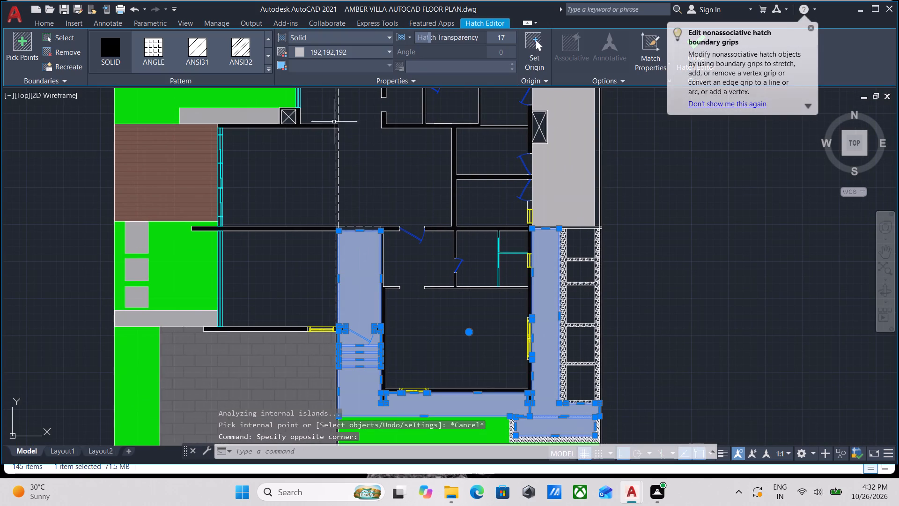
click(301, 50)
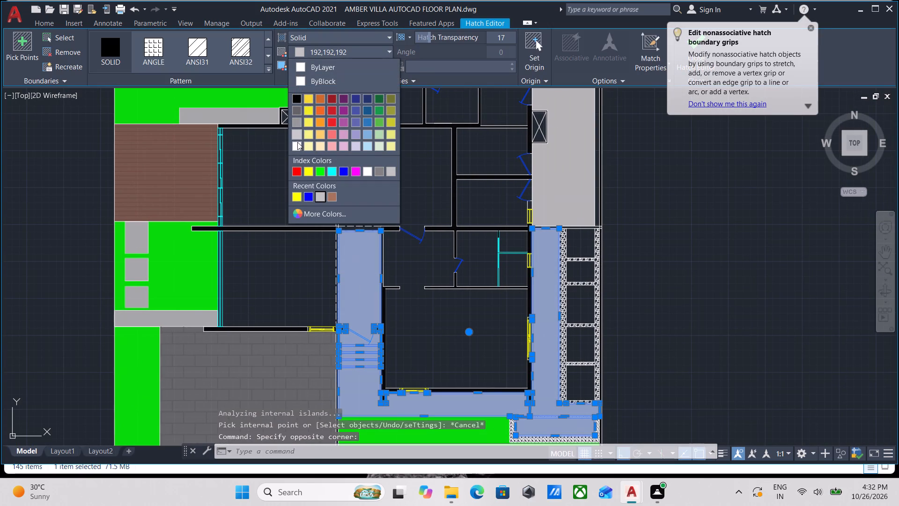
click(296, 147)
scroll(375, 276, up, 1)
key(Escape)
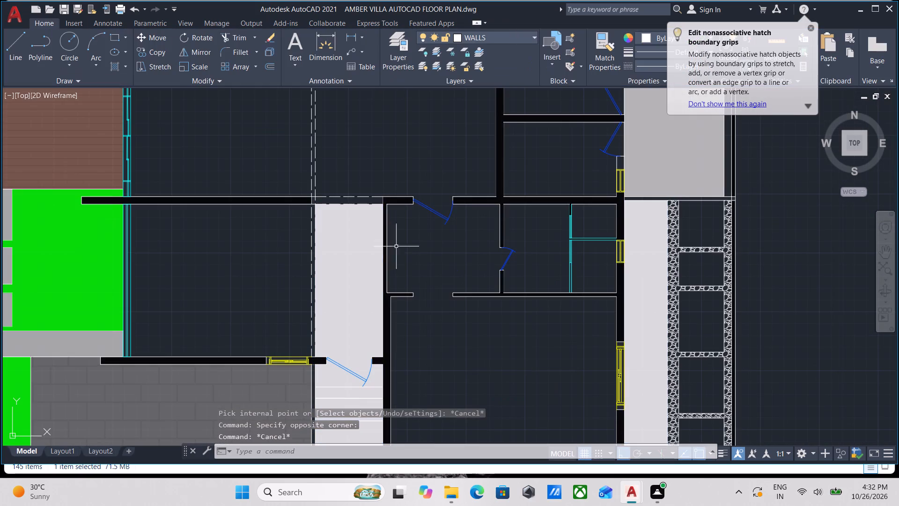
Set the transparency of the white walkway and entrance hatch to 23.
click(350, 268)
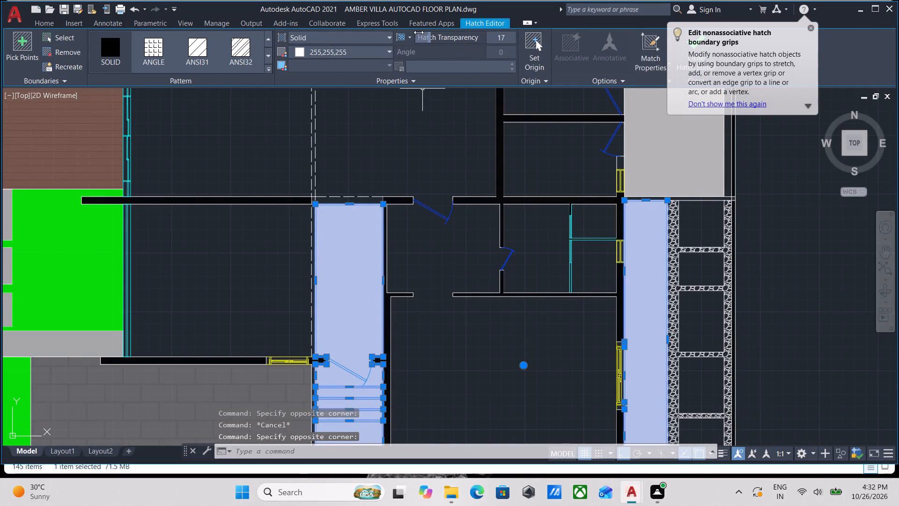
drag(431, 36, 486, 38)
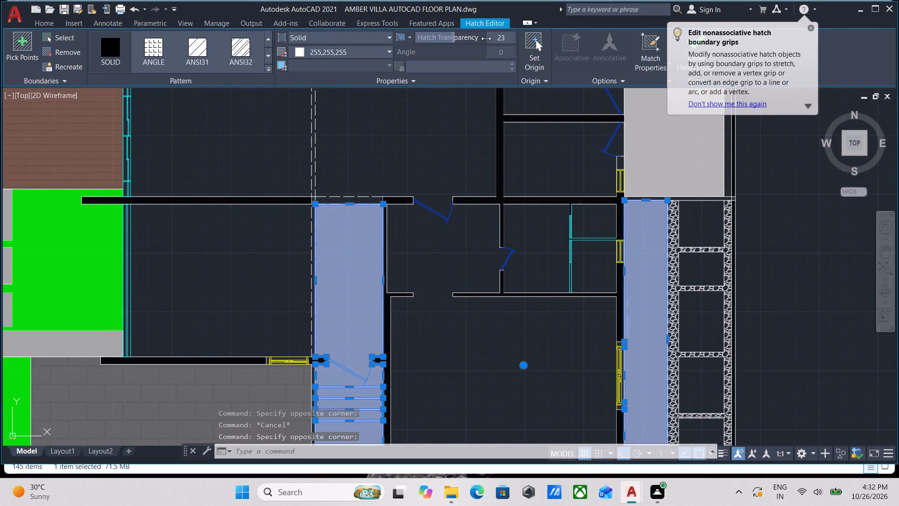
Raise the transparency of the white walkway and entrance hatch a little further and finish editing the hatch.
drag(486, 38, 502, 39)
key(Escape)
key(Escape)
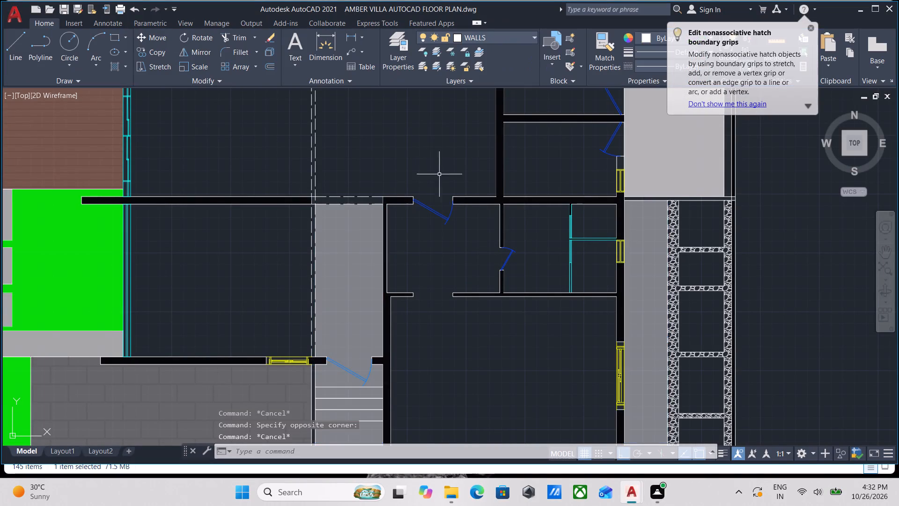
Review the hatched floor plan from the southern entrance steps up to the northern decks.
scroll(442, 267, down, 1)
middle_drag(442, 267, 440, 183)
scroll(362, 237, up, 2)
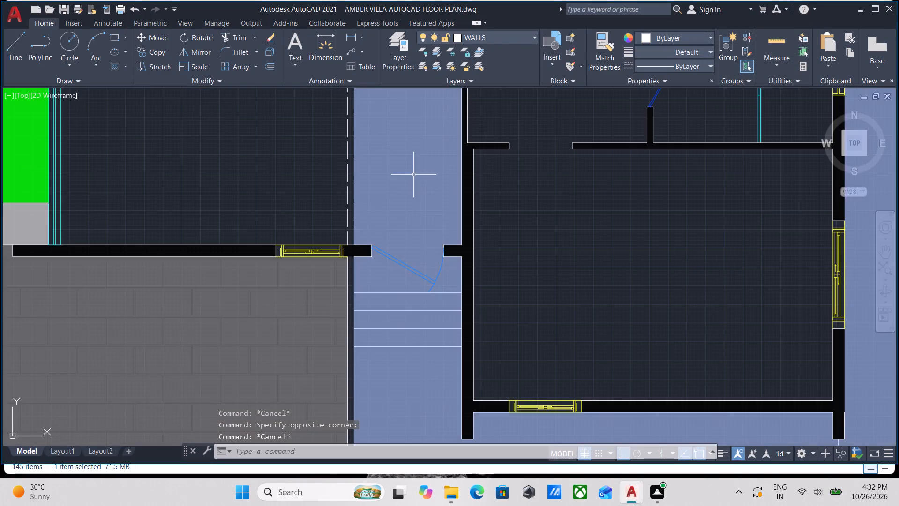
middle_drag(414, 172, 408, 292)
scroll(408, 295, down, 2)
middle_drag(411, 260, 373, 353)
middle_drag(379, 259, 363, 314)
scroll(365, 224, up, 1)
scroll(367, 220, down, 1)
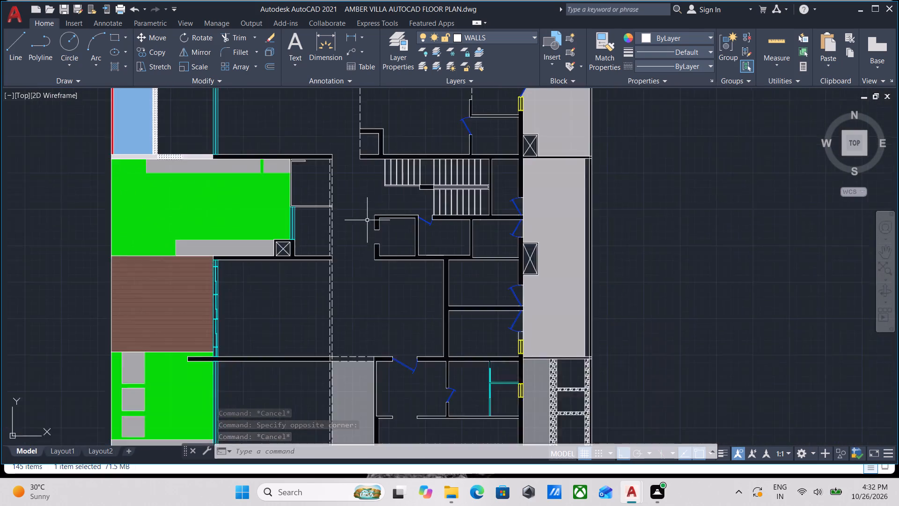
middle_drag(367, 221, 332, 301)
scroll(361, 271, up, 2)
scroll(396, 241, down, 2)
middle_drag(396, 241, 368, 300)
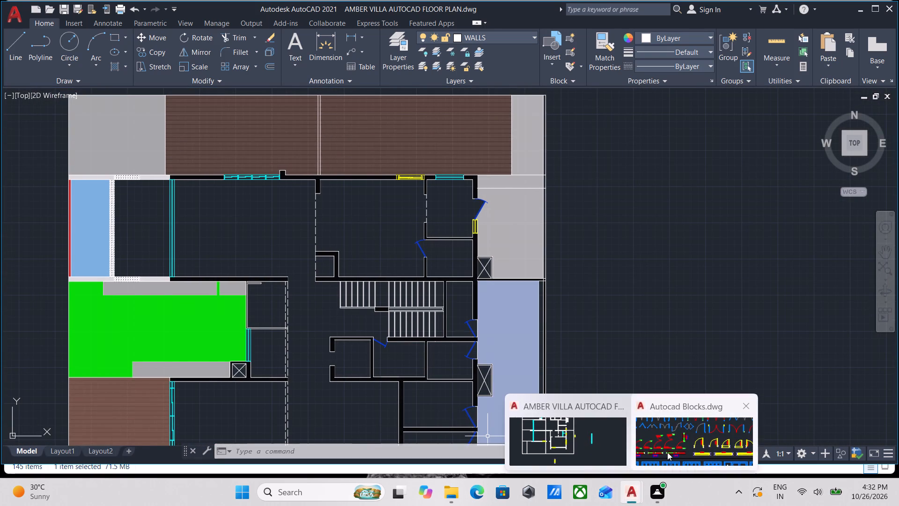
Switch to the Autocad Blocks drawing and examine its door, window and curtain blocks.
click(671, 448)
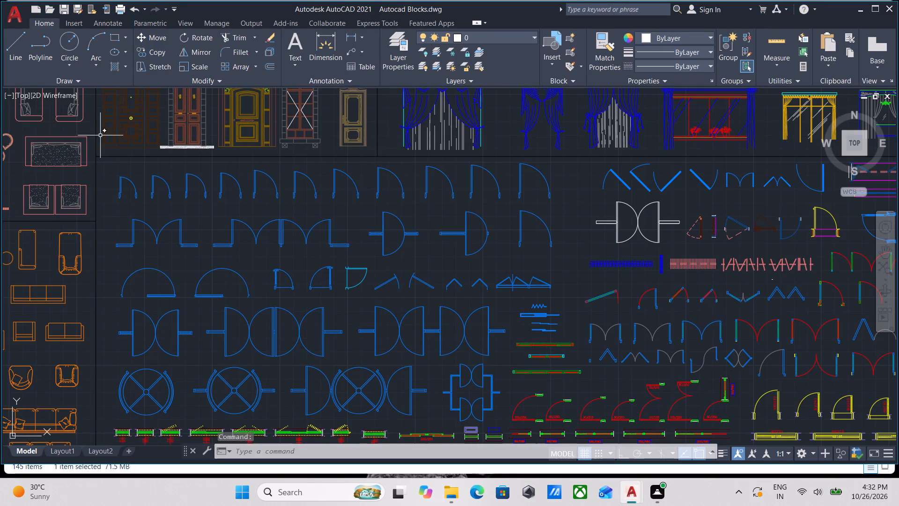
scroll(148, 236, down, 2)
middle_drag(198, 249, 524, 189)
middle_drag(598, 277, 422, 175)
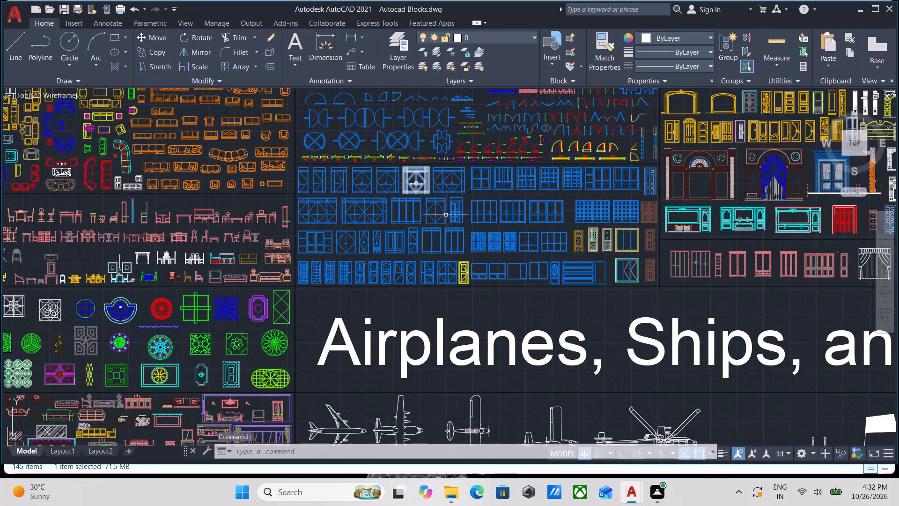
scroll(445, 229, up, 4)
scroll(400, 213, down, 1)
middle_drag(400, 213, 460, 240)
middle_drag(534, 231, 423, 233)
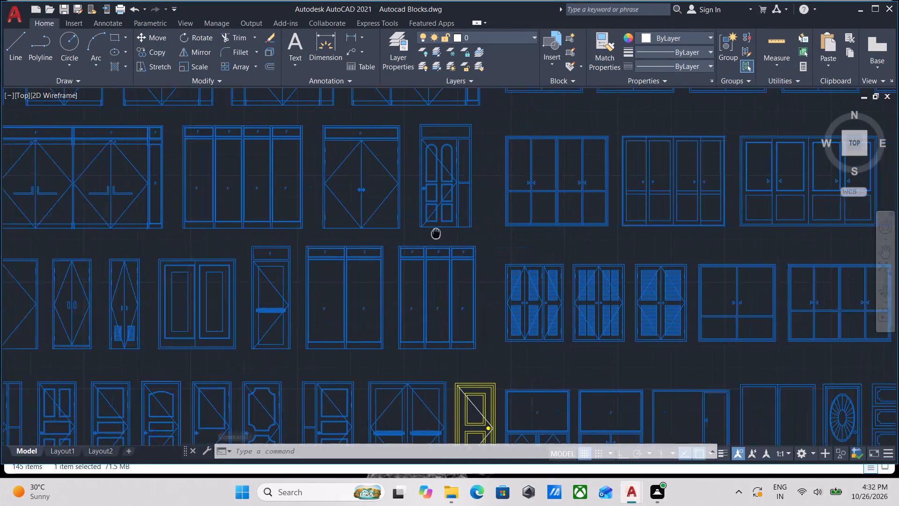
middle_drag(423, 233, 282, 231)
scroll(450, 214, down, 3)
middle_drag(452, 214, 311, 194)
middle_drag(603, 260, 305, 266)
scroll(471, 158, up, 5)
scroll(138, 155, down, 2)
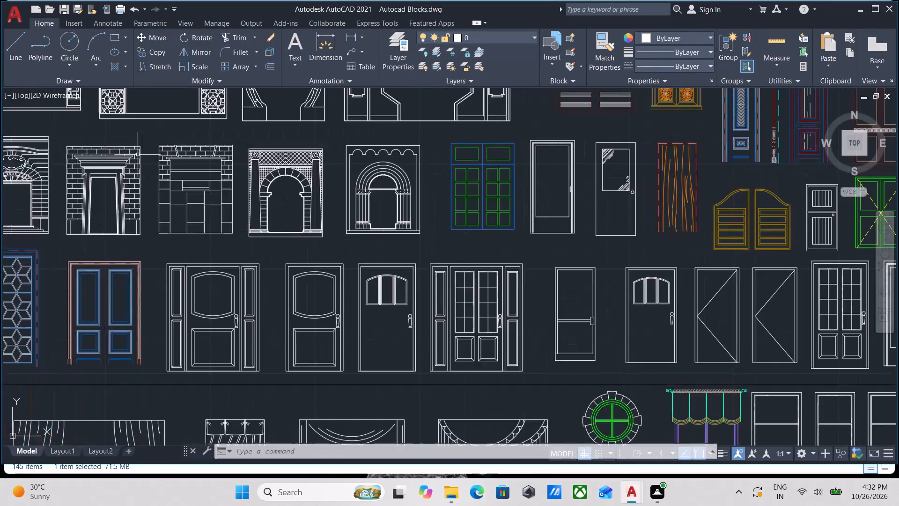
scroll(138, 155, down, 1)
middle_drag(138, 155, 379, 164)
scroll(271, 164, down, 1)
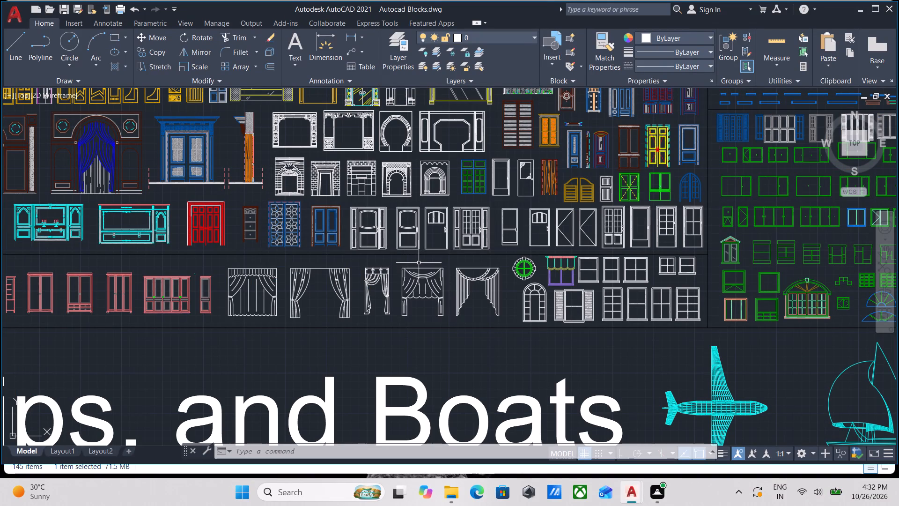
scroll(281, 255, down, 2)
middle_drag(285, 260, 375, 301)
scroll(322, 257, up, 2)
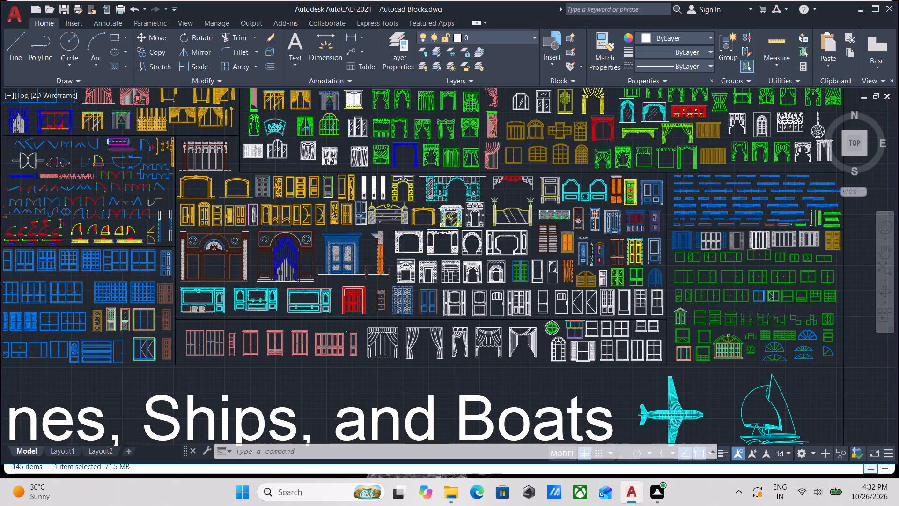
scroll(419, 317, up, 1)
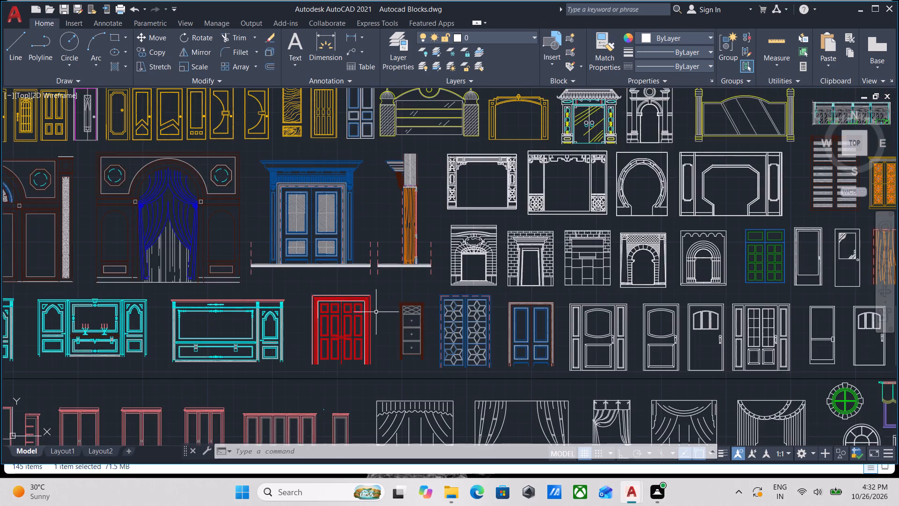
scroll(370, 307, down, 1)
middle_drag(370, 307, 195, 236)
scroll(18, 246, down, 2)
middle_drag(101, 270, 345, 268)
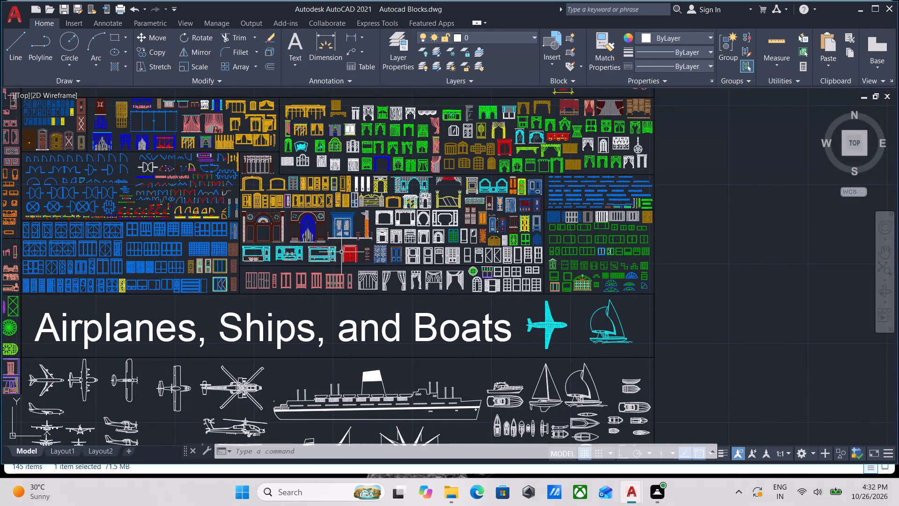
middle_drag(123, 256, 326, 241)
scroll(228, 305, up, 2)
scroll(232, 294, down, 2)
middle_drag(243, 286, 356, 232)
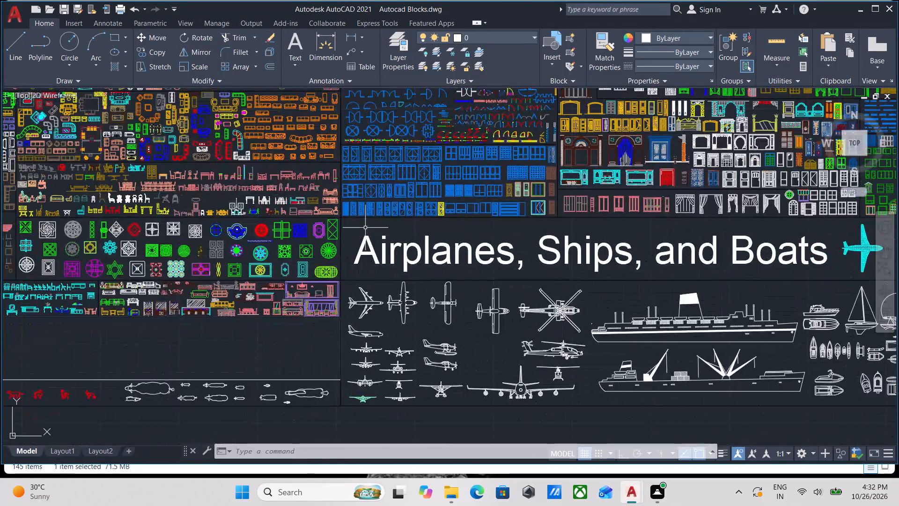
Look through the block library's aircraft and furniture sections for the plan-view bed blocks.
scroll(326, 309, down, 1)
scroll(340, 368, up, 4)
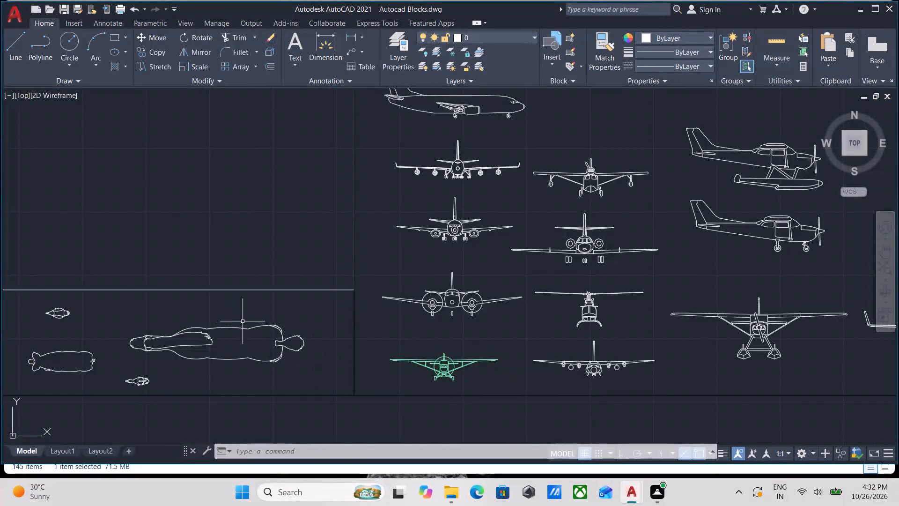
scroll(253, 321, down, 2)
middle_drag(278, 320, 502, 341)
scroll(82, 219, down, 2)
middle_drag(84, 220, 245, 393)
scroll(236, 243, up, 1)
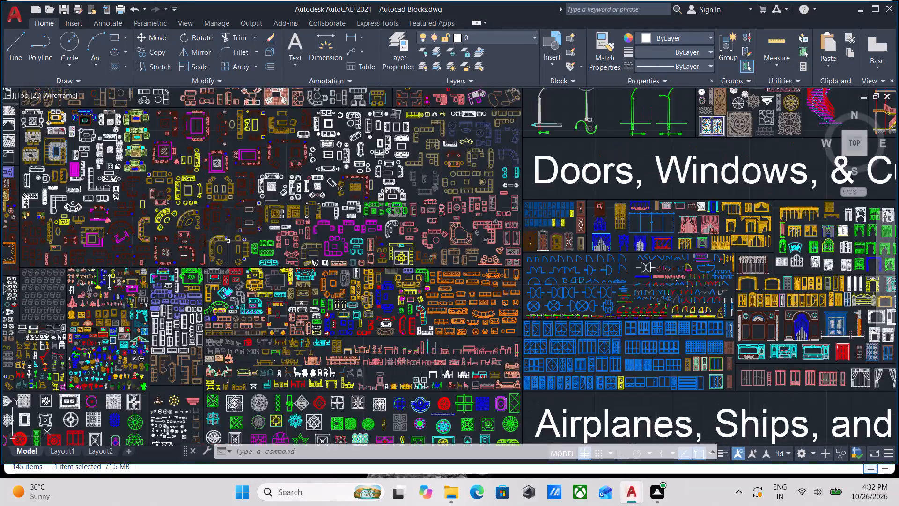
scroll(228, 241, up, 1)
middle_drag(228, 235, 499, 266)
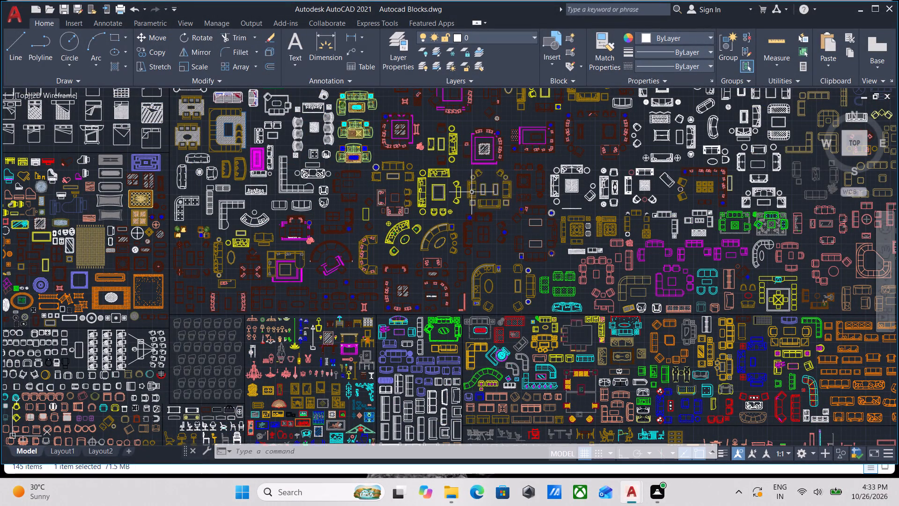
middle_drag(254, 144, 493, 358)
scroll(329, 280, up, 1)
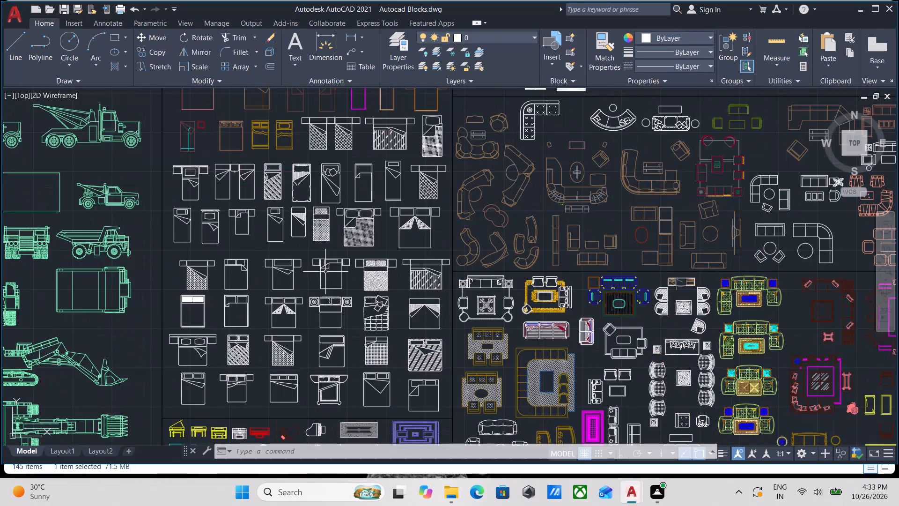
Compare the plan-view single and double bed blocks, including those with bedside tables.
scroll(339, 268, up, 2)
middle_drag(443, 285, 568, 309)
scroll(405, 345, up, 2)
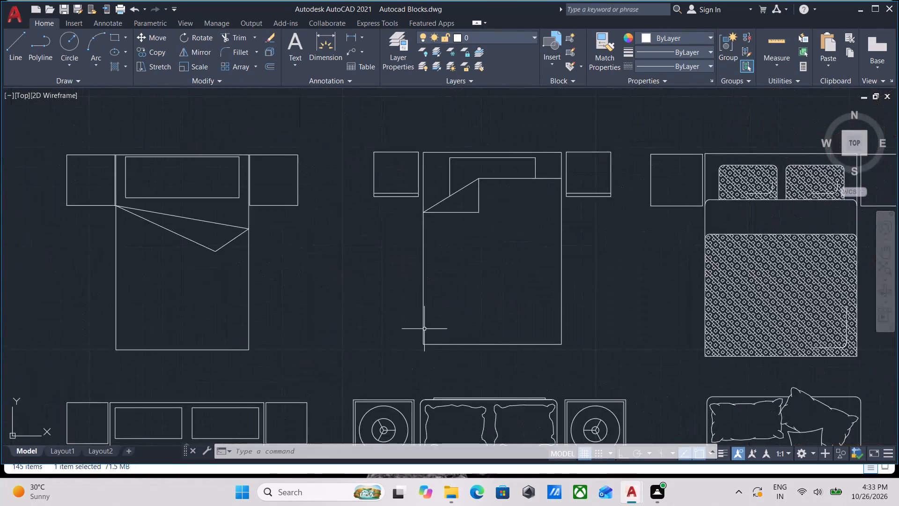
scroll(464, 320, down, 1)
middle_drag(430, 350, 217, 488)
middle_drag(347, 396, 199, 454)
scroll(225, 422, up, 1)
scroll(396, 286, down, 2)
middle_drag(396, 286, 401, 294)
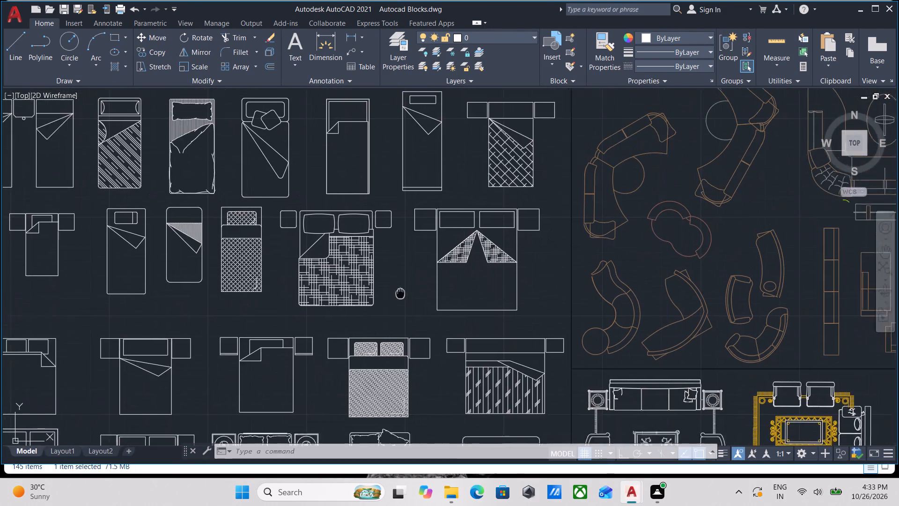
middle_drag(401, 294, 441, 312)
scroll(294, 292, up, 1)
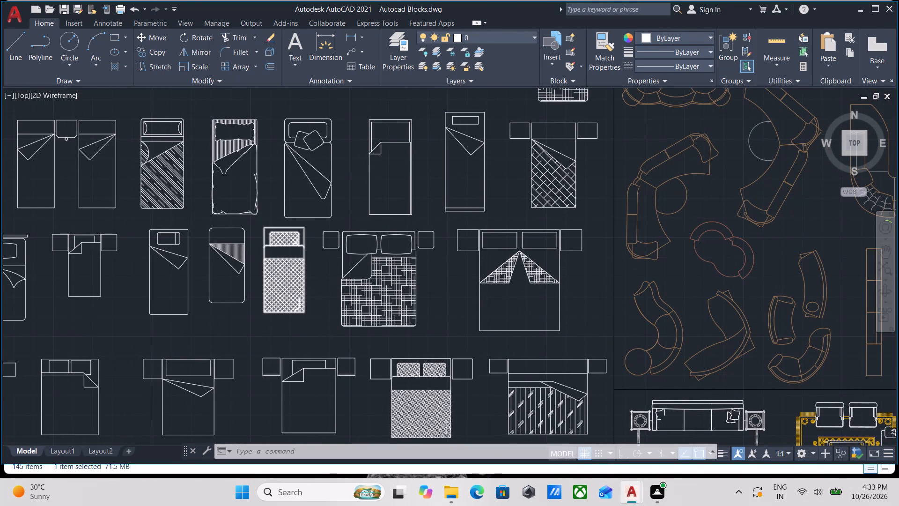
scroll(298, 292, up, 3)
scroll(303, 289, down, 2)
middle_drag(322, 289, 565, 342)
scroll(278, 300, down, 2)
middle_drag(281, 300, 382, 347)
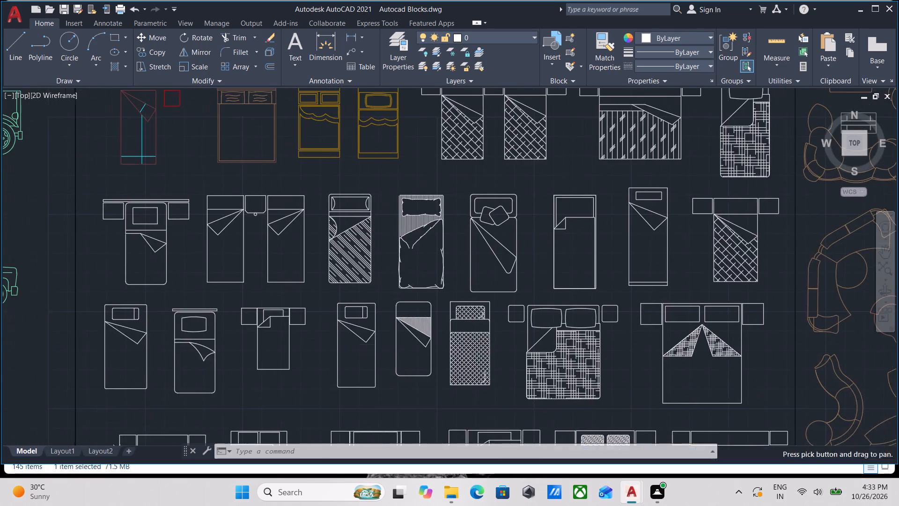
scroll(331, 280, down, 2)
middle_drag(331, 280, 329, 306)
scroll(348, 292, up, 5)
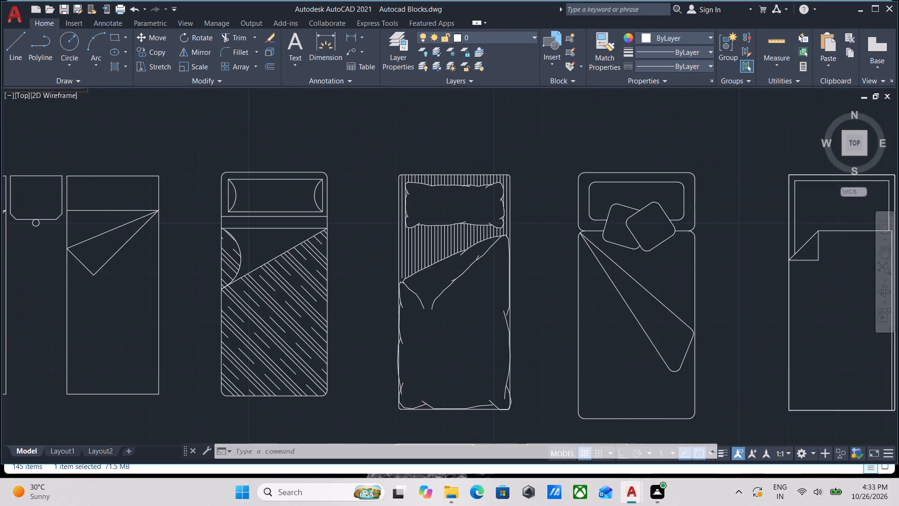
scroll(332, 275, down, 2)
middle_drag(332, 275, 171, 241)
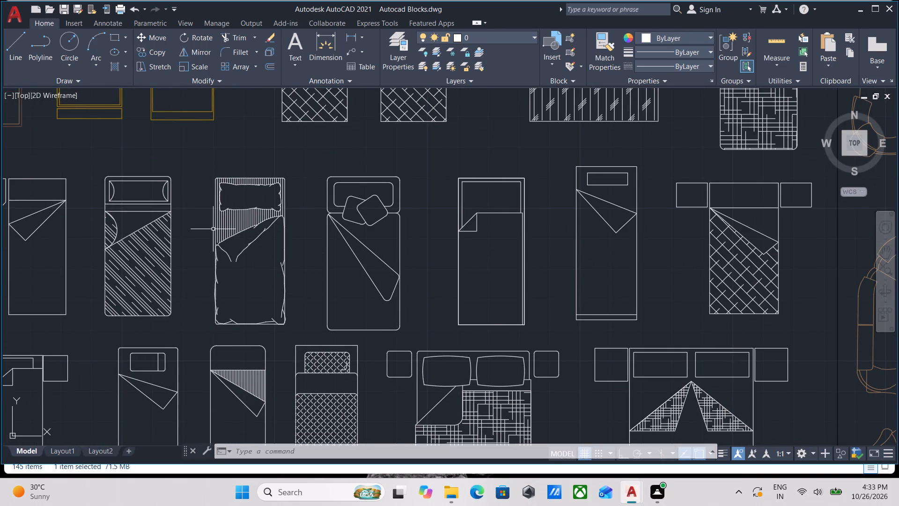
scroll(306, 203, down, 2)
middle_drag(450, 342, 446, 319)
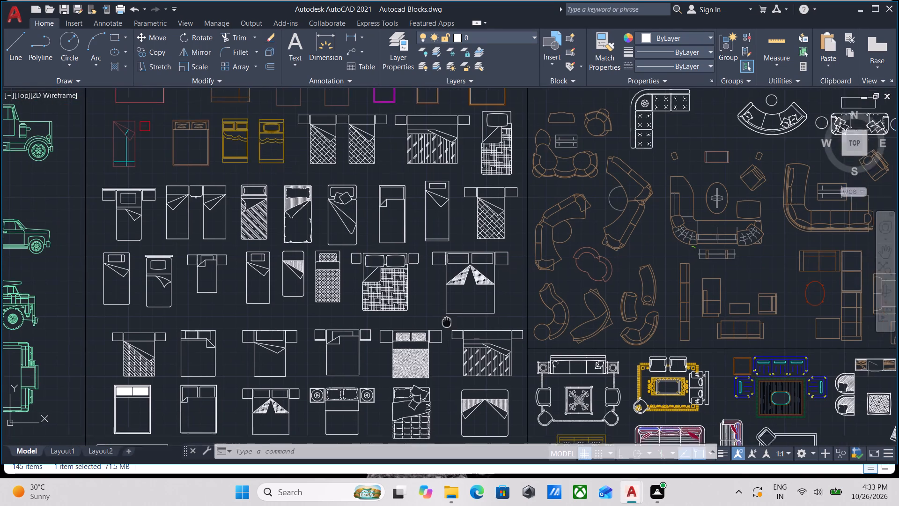
middle_drag(446, 319, 443, 273)
middle_drag(476, 378, 478, 315)
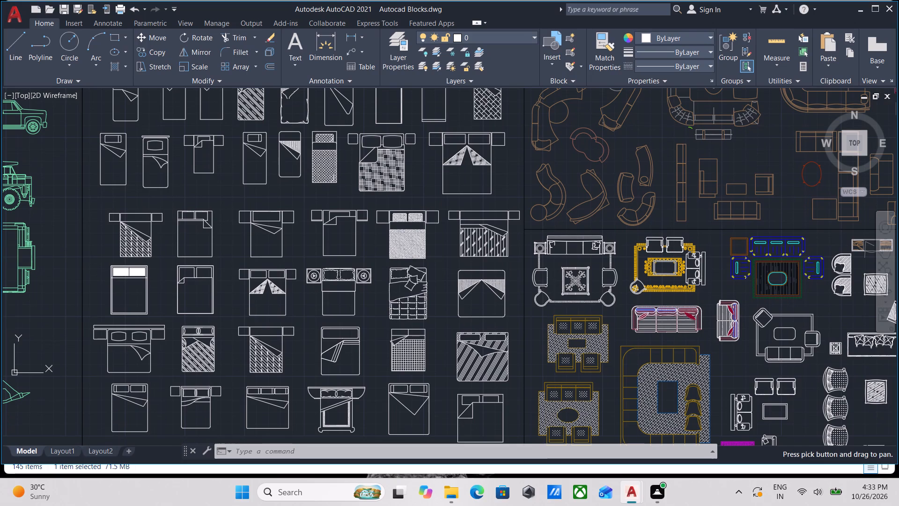
middle_drag(437, 358, 438, 357)
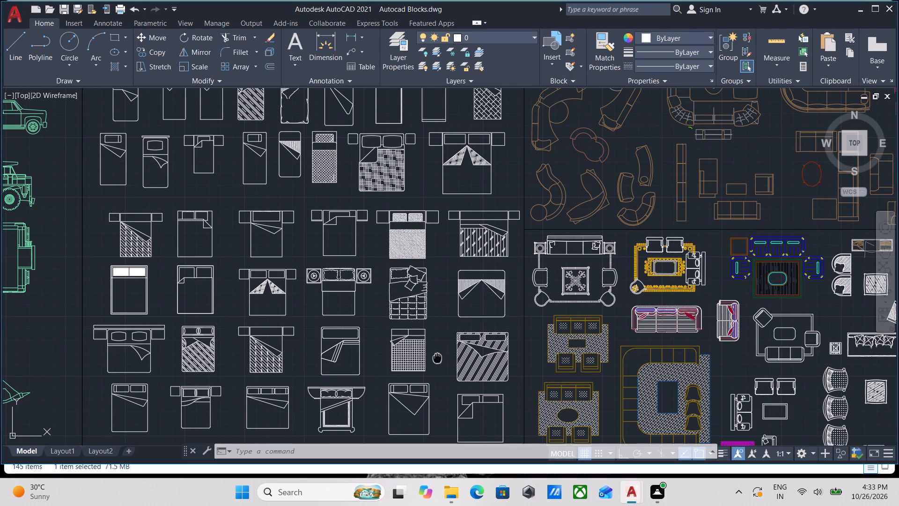
middle_drag(438, 357, 460, 319)
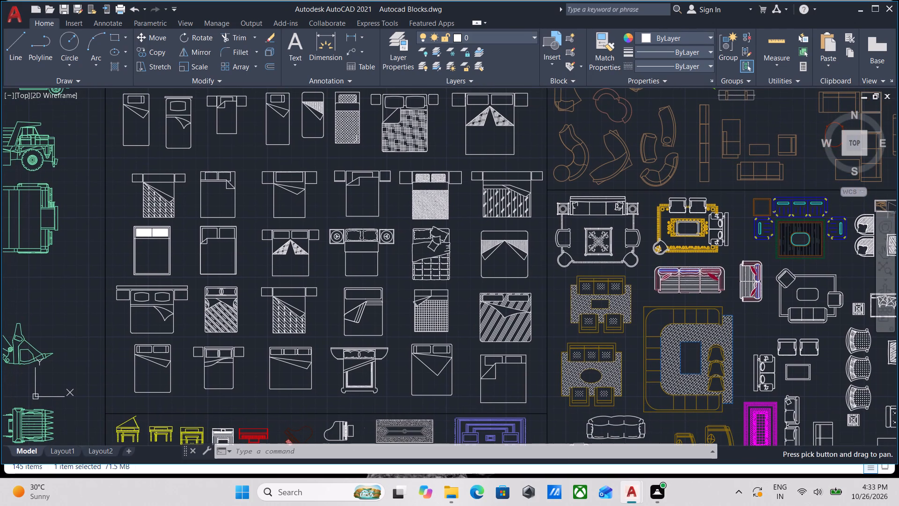
Look through the Furniture section's sofa sets, elevation-view chairs, and plant and decor blocks.
scroll(385, 315, down, 1)
middle_drag(633, 417, 620, 401)
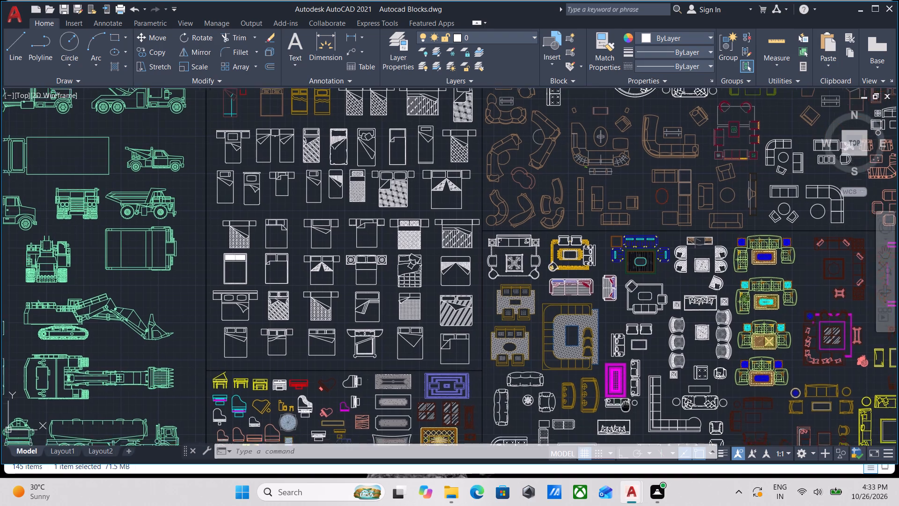
middle_drag(620, 401, 424, 260)
scroll(424, 264, down, 2)
middle_drag(514, 312, 375, 265)
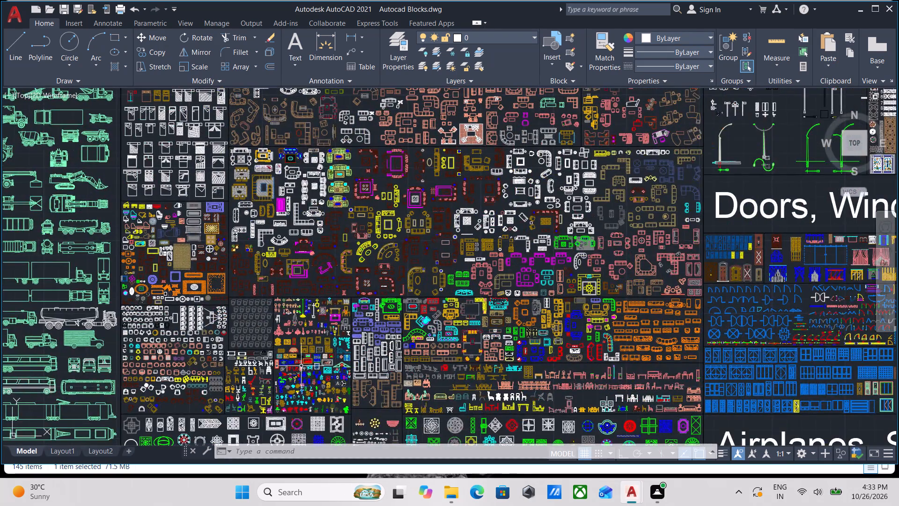
scroll(303, 366, up, 2)
scroll(416, 360, down, 2)
middle_drag(426, 357, 402, 283)
scroll(371, 329, up, 3)
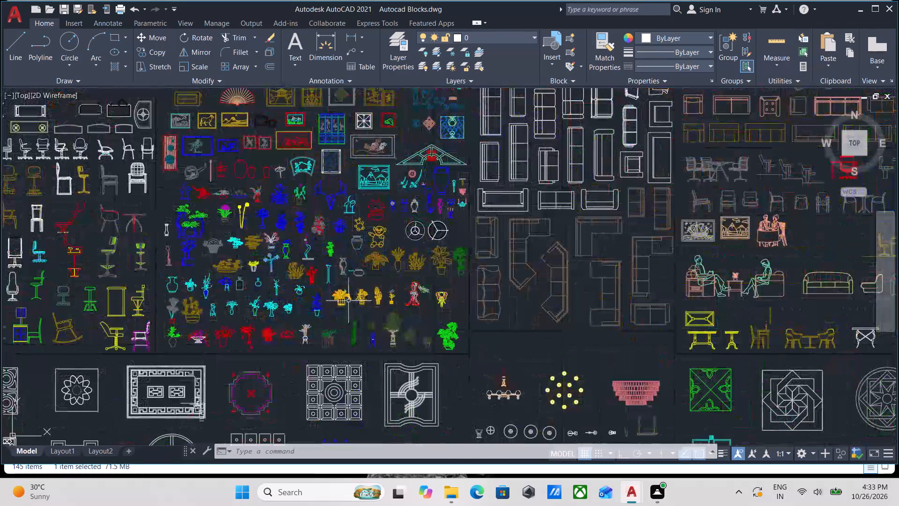
scroll(354, 298, down, 3)
middle_drag(368, 299, 396, 372)
scroll(379, 317, up, 1)
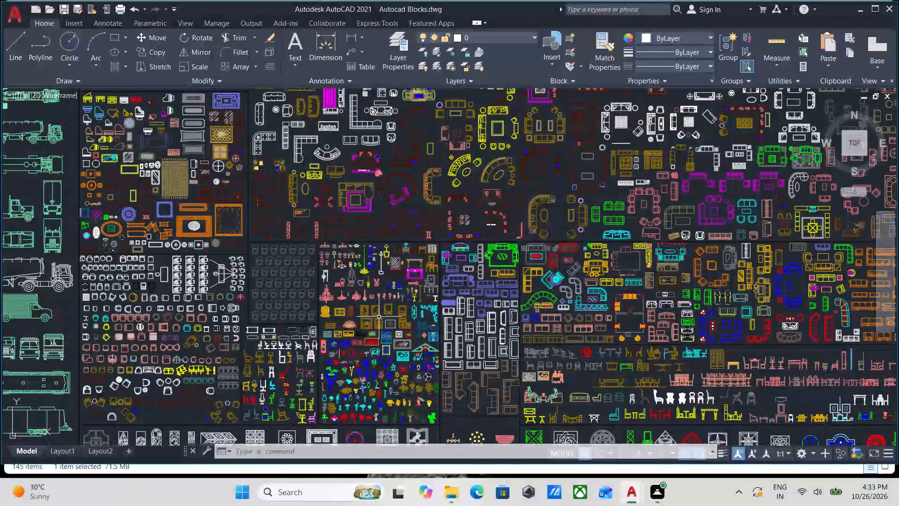
scroll(379, 317, up, 1)
middle_drag(403, 305, 399, 446)
middle_drag(412, 325, 399, 409)
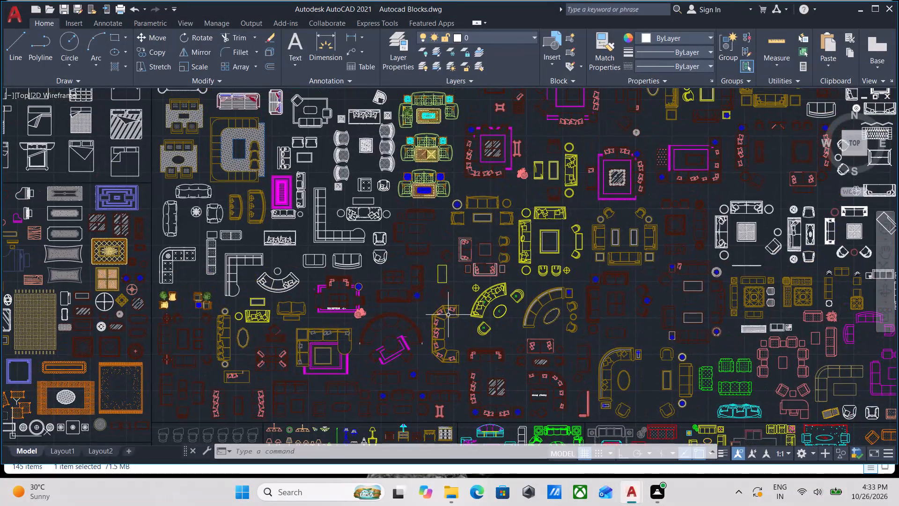
Examine the plan-view living-room sofa sets and survey the library sections surrounding the Furniture section.
scroll(452, 307, down, 1)
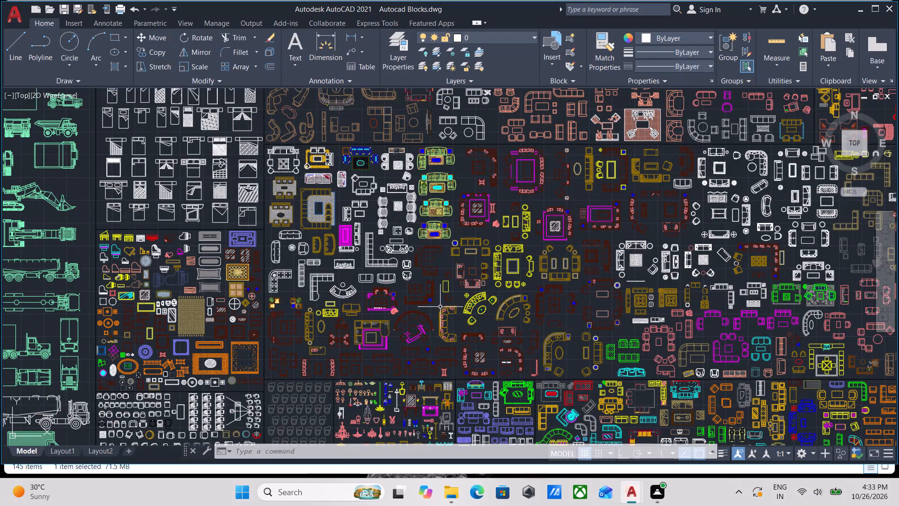
middle_drag(373, 273, 387, 322)
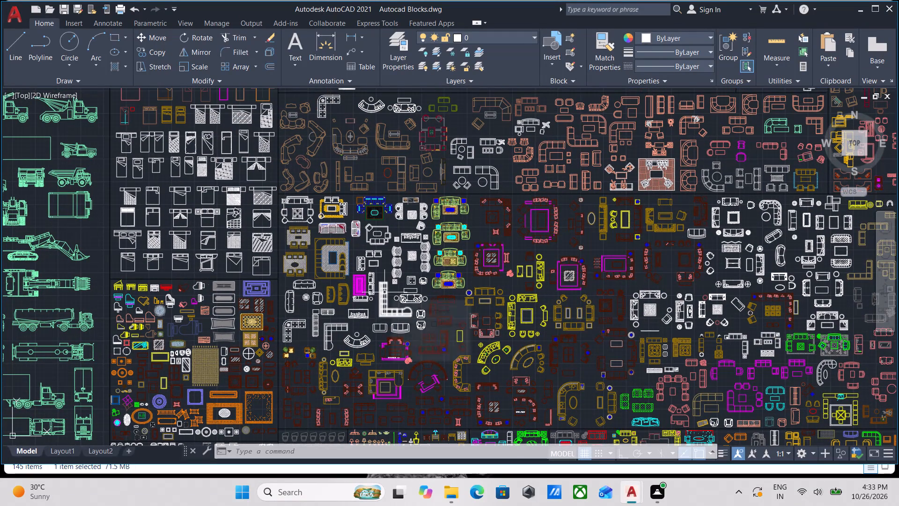
scroll(384, 292, up, 1)
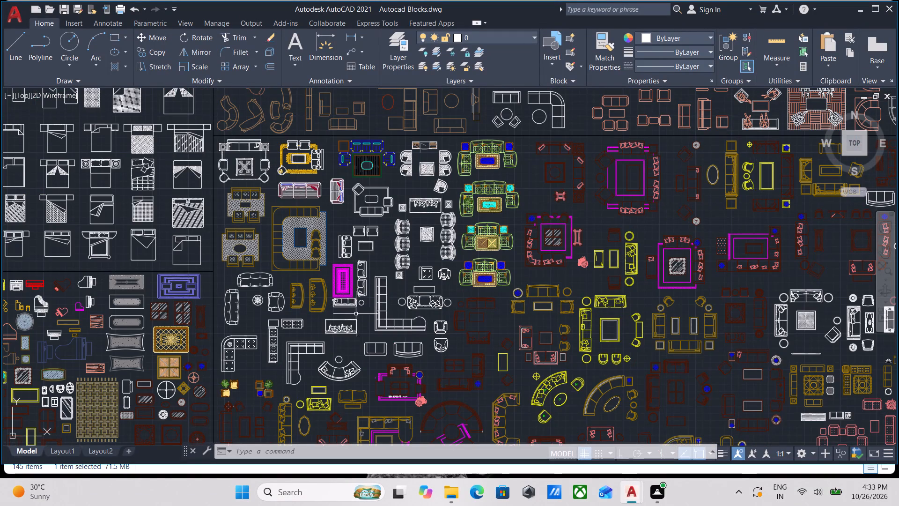
scroll(357, 315, up, 1)
scroll(363, 305, down, 1)
middle_drag(363, 305, 249, 340)
scroll(358, 273, down, 2)
middle_drag(359, 273, 239, 295)
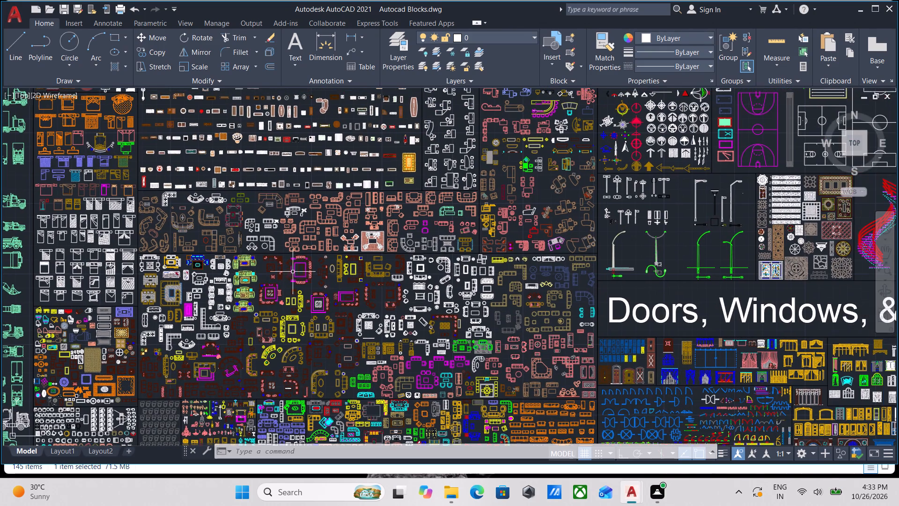
middle_drag(377, 257, 370, 311)
scroll(436, 369, up, 2)
middle_drag(435, 334, 446, 387)
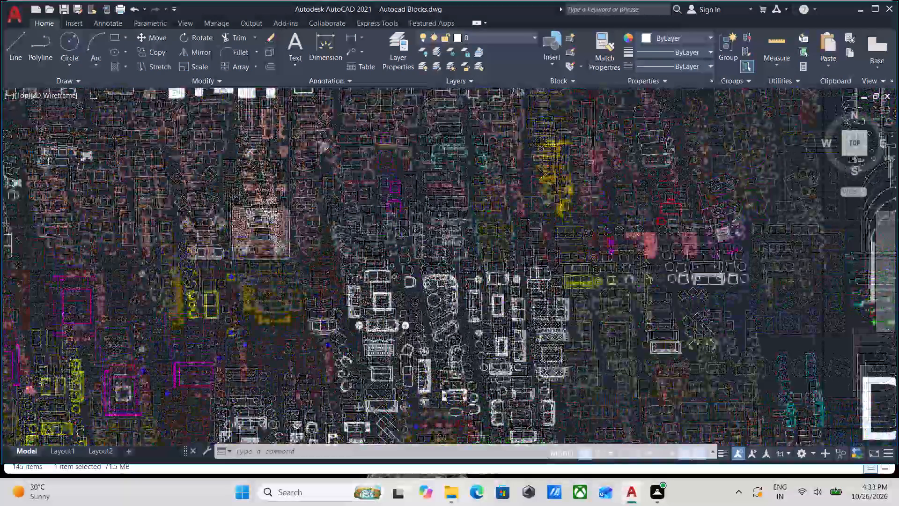
middle_drag(446, 387, 446, 389)
scroll(427, 320, down, 3)
scroll(503, 332, down, 1)
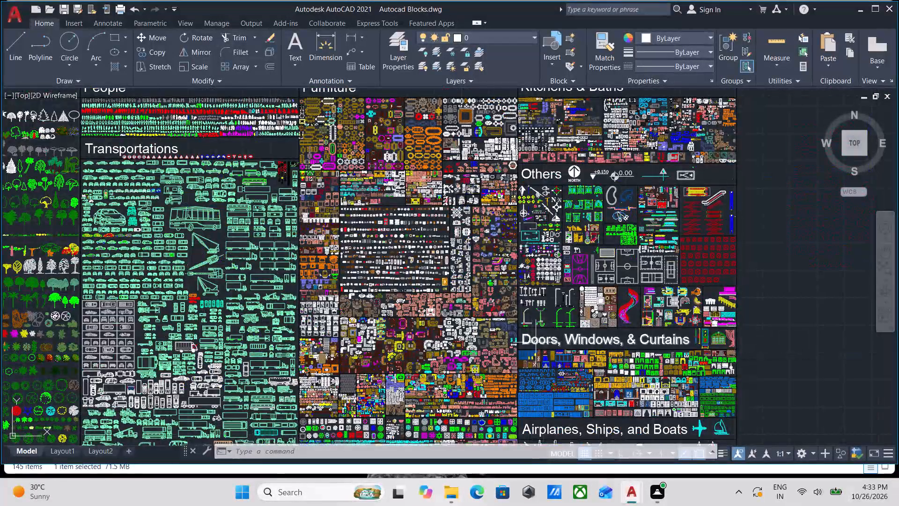
scroll(604, 330, up, 4)
scroll(603, 329, down, 2)
scroll(55, 310, down, 3)
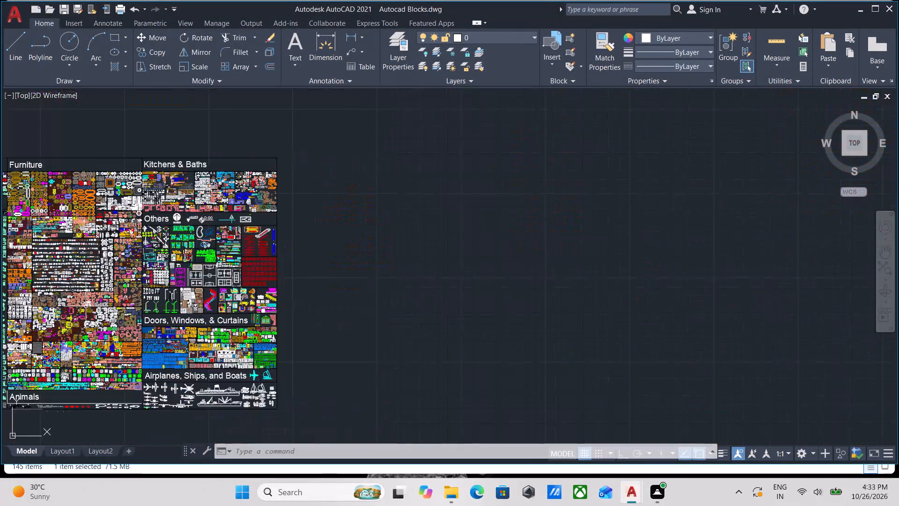
Look through the Furniture section from the chair and ornamental floor-pattern blocks up to the bed and sofa-set blocks.
middle_drag(87, 306, 234, 293)
scroll(167, 362, up, 3)
middle_drag(178, 347, 255, 359)
scroll(258, 358, up, 3)
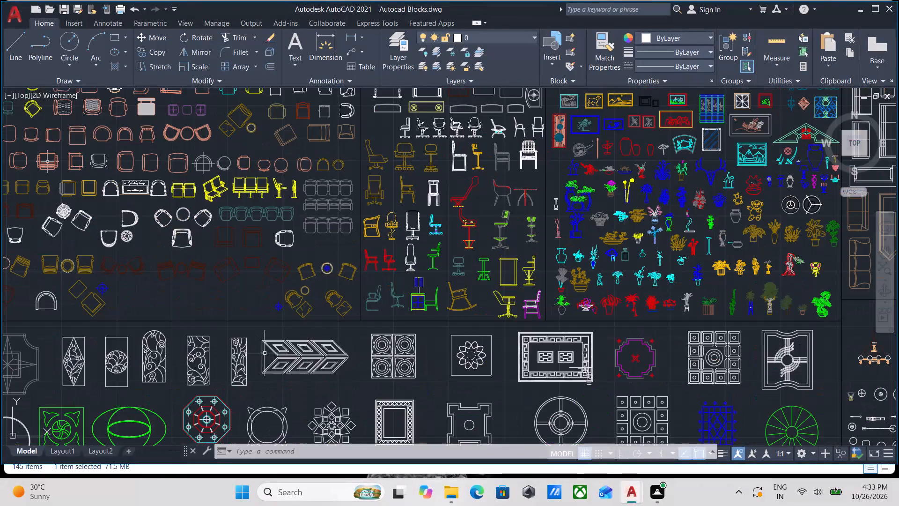
scroll(287, 339, down, 2)
middle_drag(287, 339, 295, 384)
scroll(317, 354, up, 2)
middle_drag(333, 320, 444, 505)
scroll(396, 357, down, 2)
middle_drag(396, 358, 381, 452)
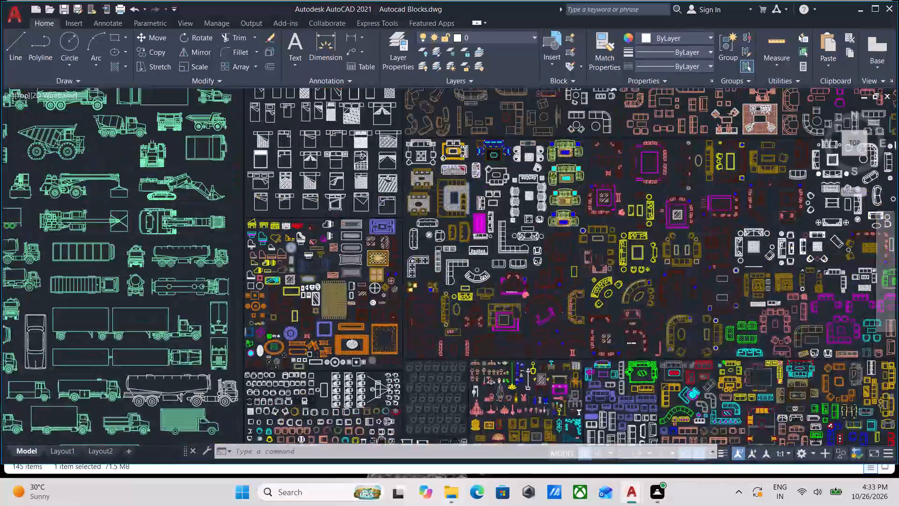
middle_drag(381, 452, 382, 458)
middle_drag(441, 358, 367, 446)
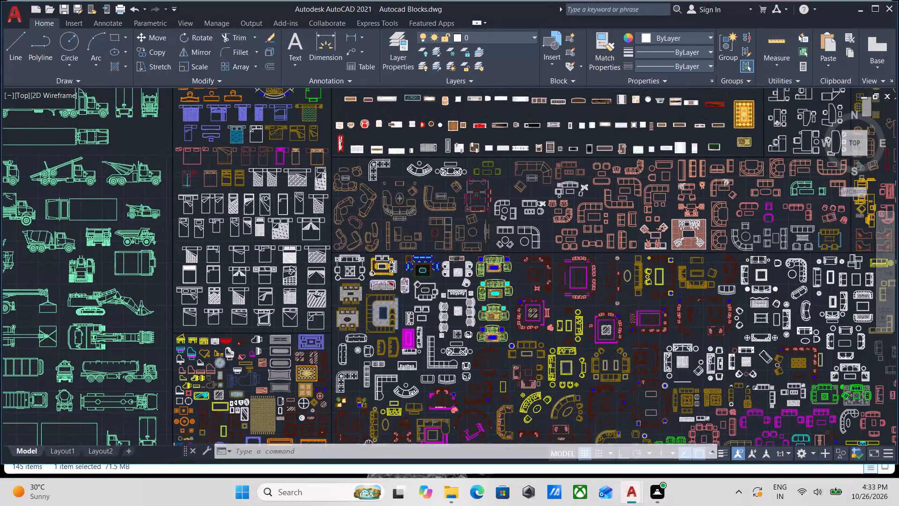
middle_drag(367, 446, 366, 448)
scroll(461, 275, up, 3)
scroll(609, 234, down, 3)
Browse to the coloured plan-view furniture blocks and compare the blue-and-white and beige double beds.
middle_drag(609, 234, 269, 371)
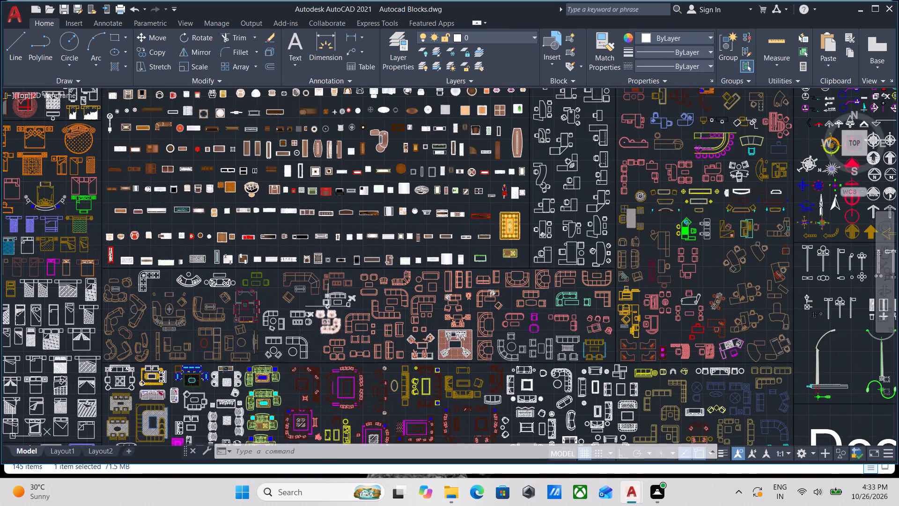
middle_drag(294, 289, 316, 416)
middle_drag(290, 304, 312, 388)
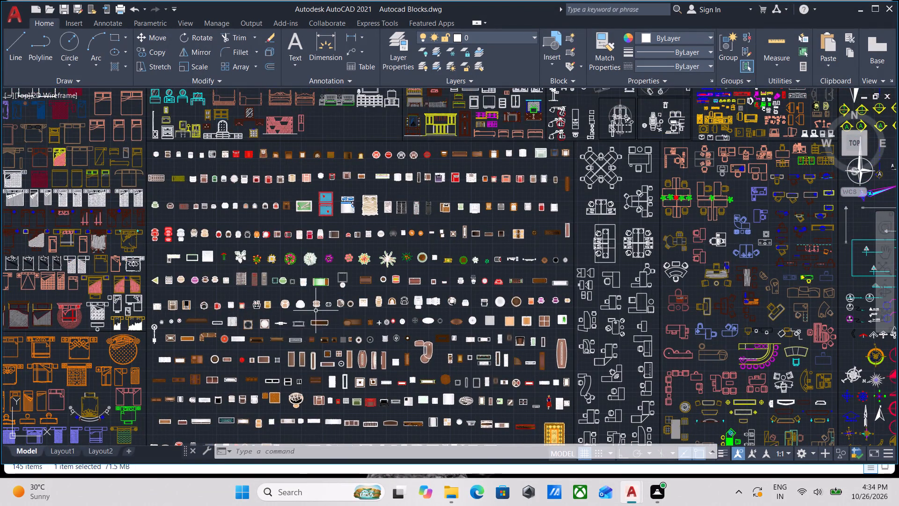
middle_drag(318, 318, 328, 401)
scroll(365, 332, up, 4)
middle_drag(361, 336, 293, 505)
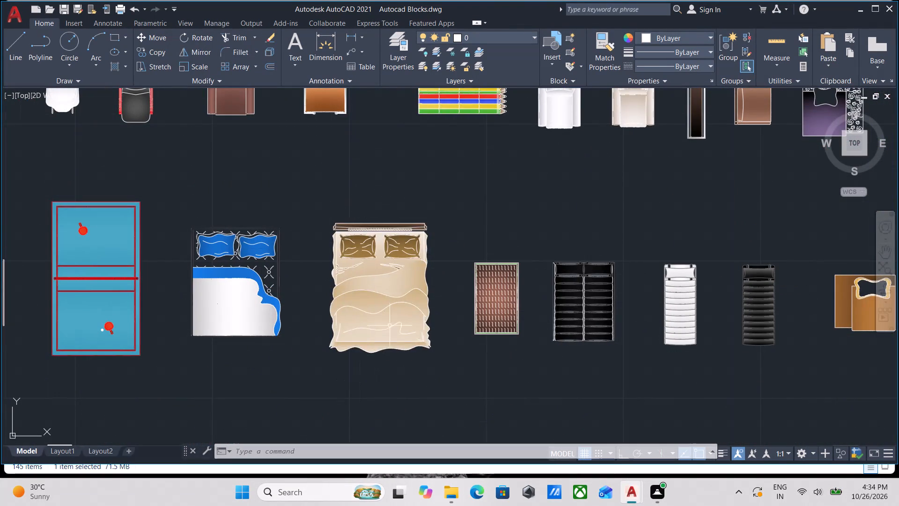
scroll(453, 353, down, 3)
scroll(427, 351, up, 3)
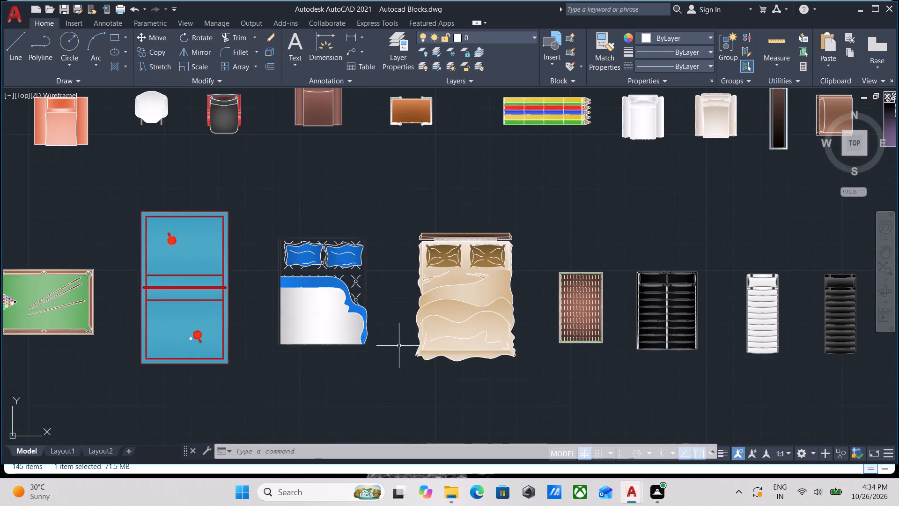
scroll(385, 345, up, 1)
scroll(325, 353, up, 2)
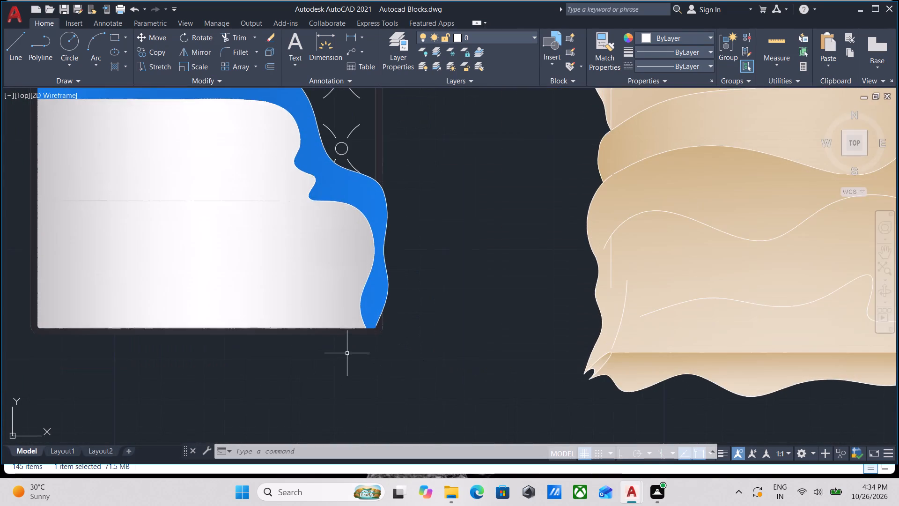
scroll(379, 344, down, 2)
middle_drag(379, 344, 367, 343)
scroll(367, 343, down, 3)
middle_drag(383, 341, 383, 341)
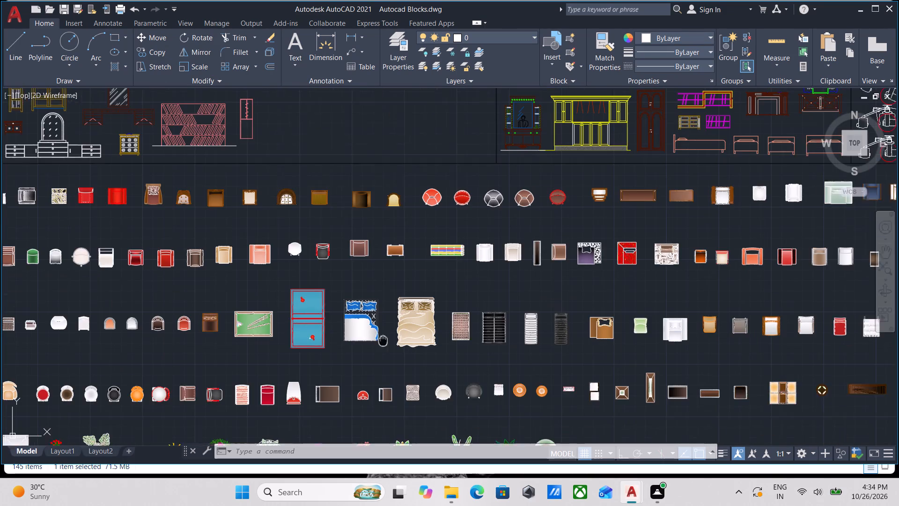
middle_drag(383, 341, 482, 293)
scroll(482, 293, up, 3)
scroll(482, 293, down, 2)
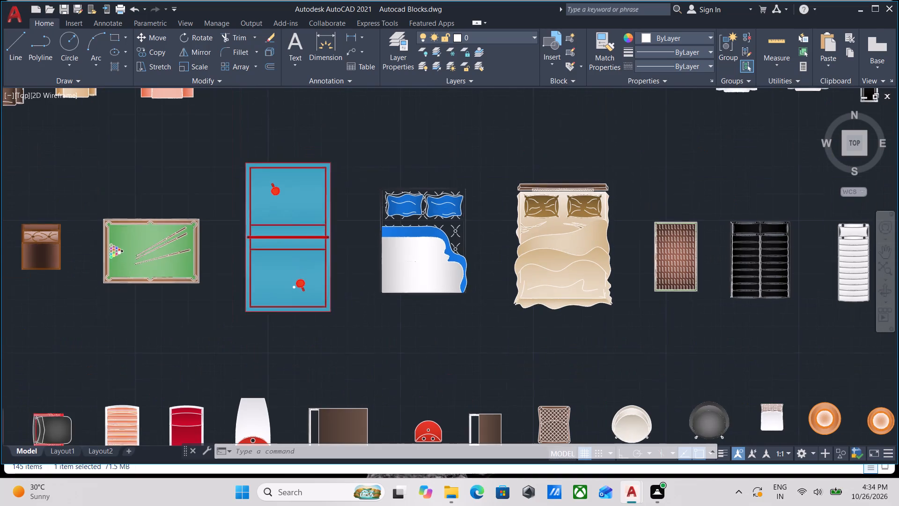
middle_click(482, 293)
scroll(410, 297, up, 3)
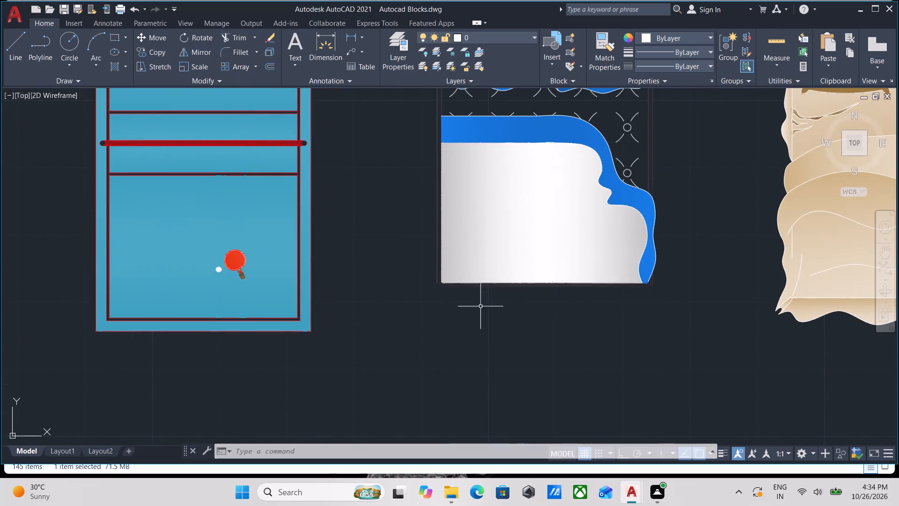
scroll(480, 306, down, 2)
Examine the coloured single beds, loungers and armchairs in the rows around the coloured double beds.
middle_drag(480, 306, 140, 313)
middle_drag(407, 302, 0, 298)
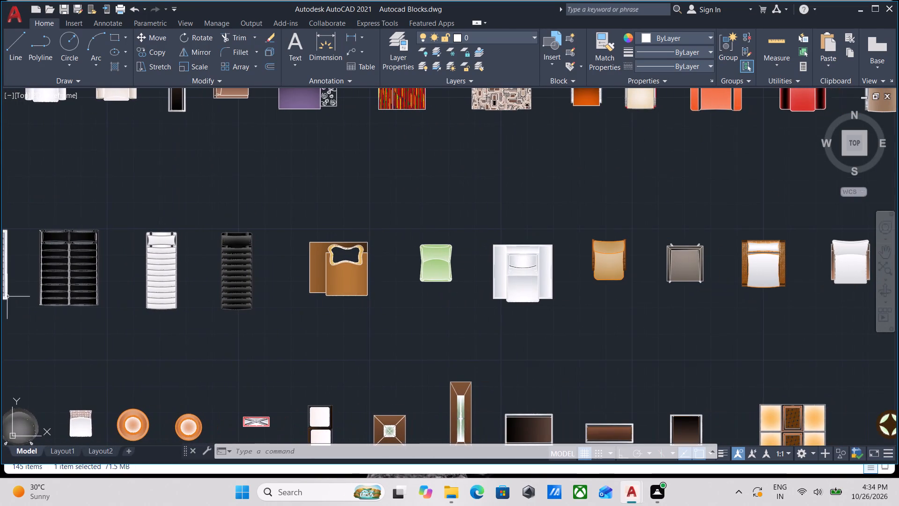
scroll(507, 296, down, 2)
middle_drag(507, 296, 318, 290)
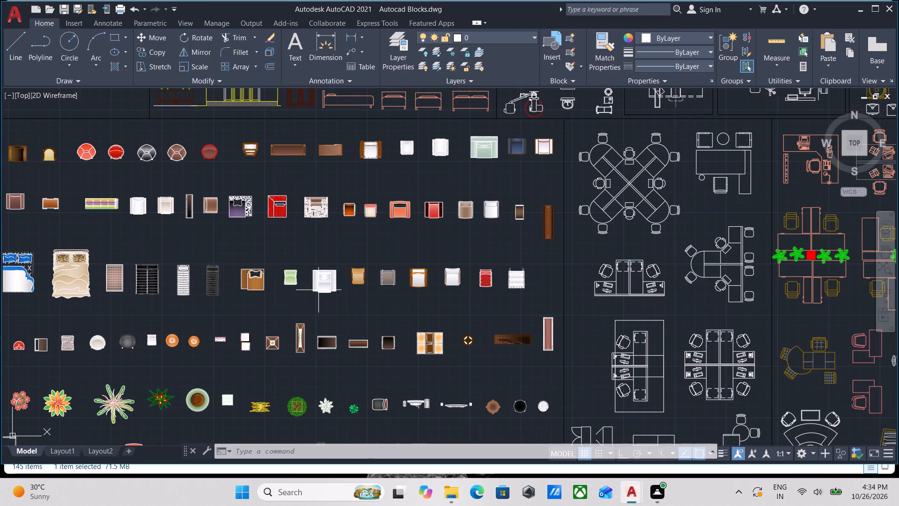
scroll(572, 205, up, 2)
scroll(500, 242, up, 2)
scroll(347, 250, down, 2)
middle_drag(346, 251, 454, 294)
scroll(319, 250, down, 2)
middle_drag(319, 250, 376, 328)
scroll(434, 253, up, 2)
middle_drag(316, 303, 492, 257)
middle_drag(216, 294, 372, 270)
scroll(227, 282, down, 2)
middle_drag(223, 283, 312, 272)
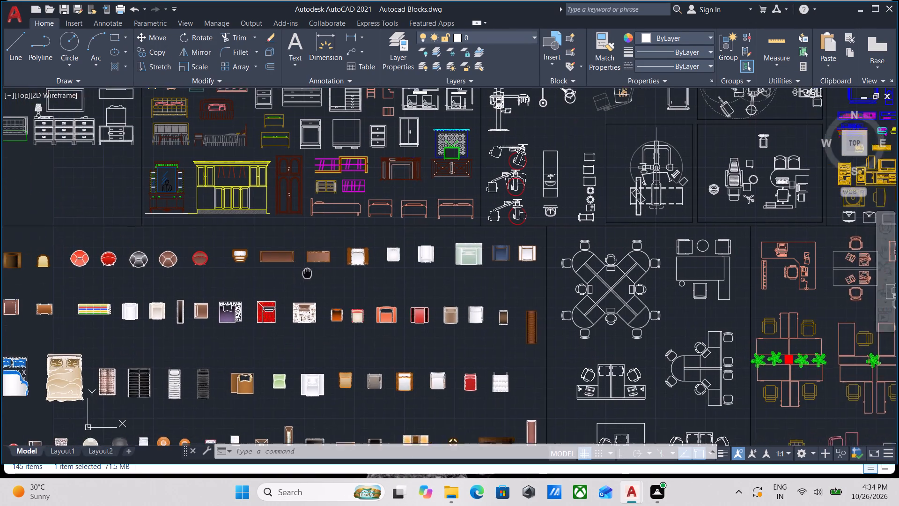
middle_drag(312, 272, 325, 270)
scroll(261, 328, up, 2)
scroll(252, 282, up, 2)
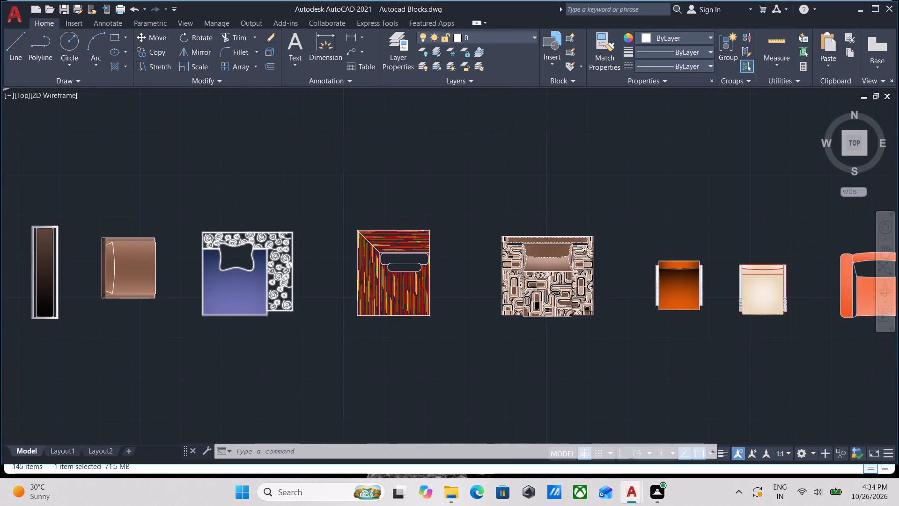
scroll(348, 264, down, 2)
middle_drag(189, 356, 292, 280)
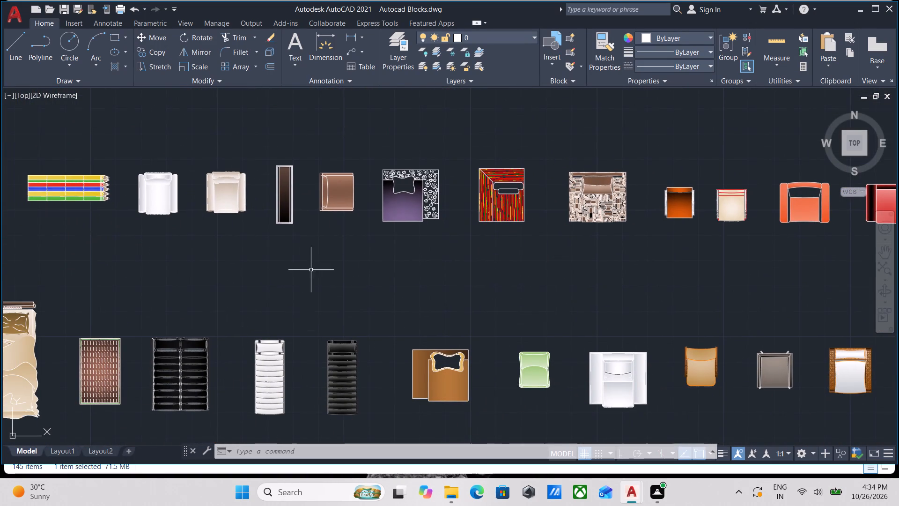
middle_drag(264, 355, 383, 259)
scroll(236, 279, up, 2)
middle_drag(161, 284, 250, 283)
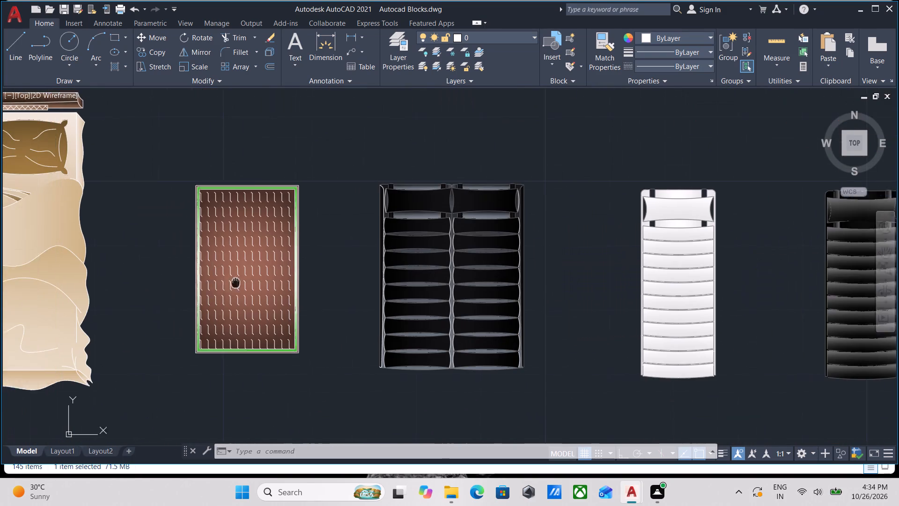
middle_drag(250, 283, 416, 276)
scroll(305, 305, down, 2)
middle_drag(342, 310, 420, 297)
scroll(386, 321, up, 1)
scroll(371, 328, down, 2)
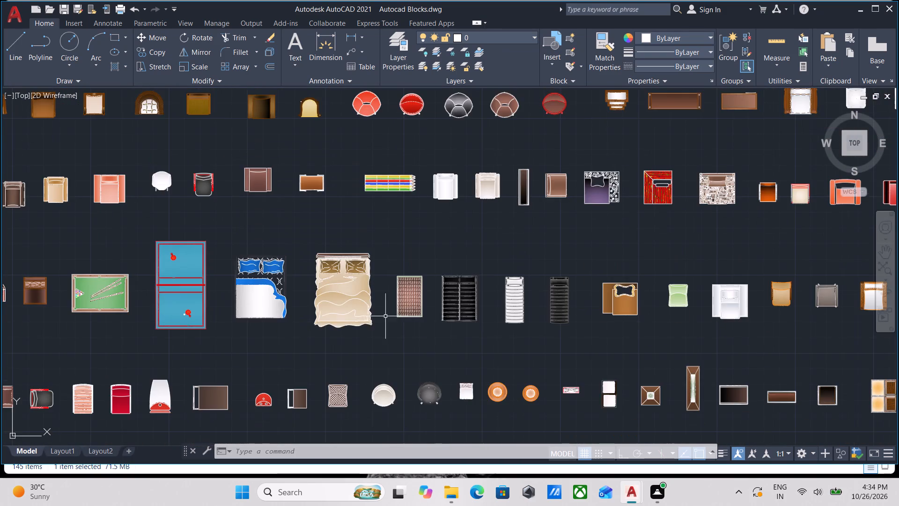
Look through the lower rows of coloured furniture blocks for tables, armchairs, benches and cabinets.
scroll(395, 320, down, 2)
middle_drag(360, 388, 420, 300)
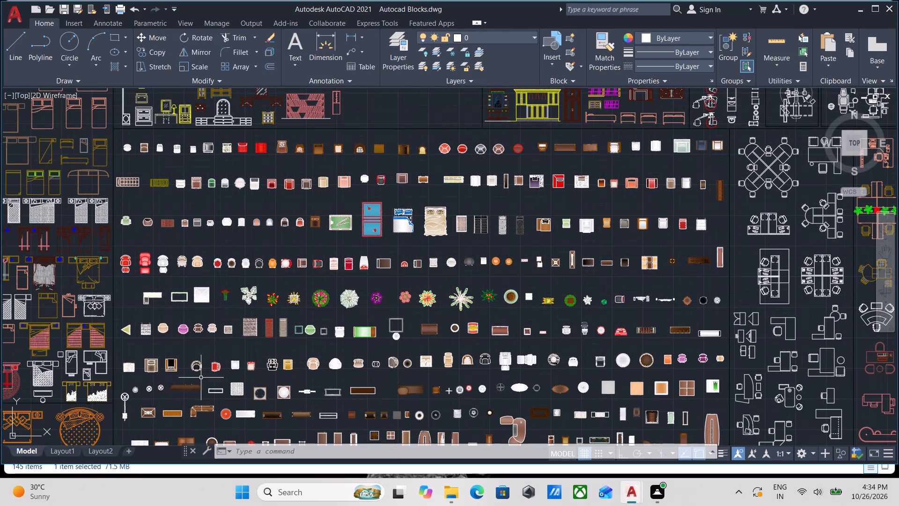
scroll(188, 382, up, 2)
scroll(188, 382, down, 1)
middle_drag(188, 382, 212, 256)
middle_drag(435, 379, 429, 360)
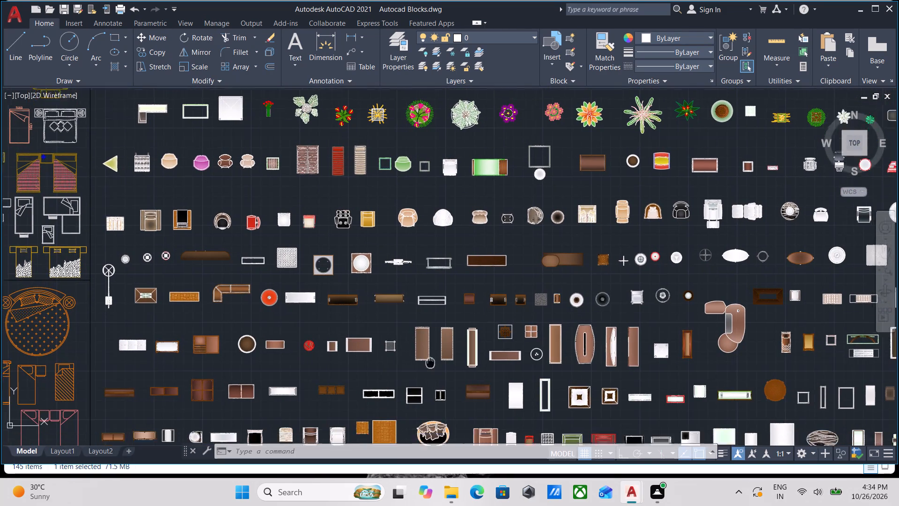
middle_drag(429, 360, 327, 273)
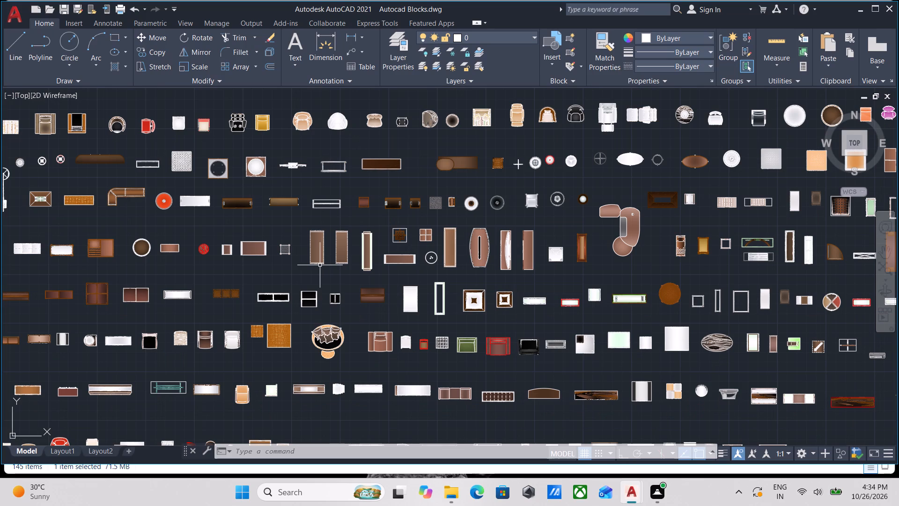
scroll(565, 401, up, 2)
scroll(629, 409, up, 1)
scroll(646, 394, down, 2)
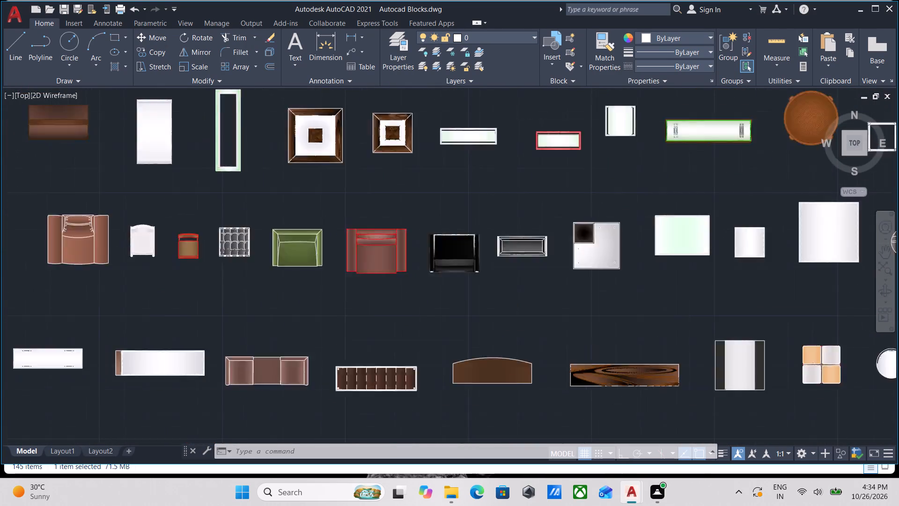
scroll(646, 394, down, 1)
middle_drag(646, 394, 473, 357)
scroll(541, 362, up, 3)
scroll(265, 320, down, 1)
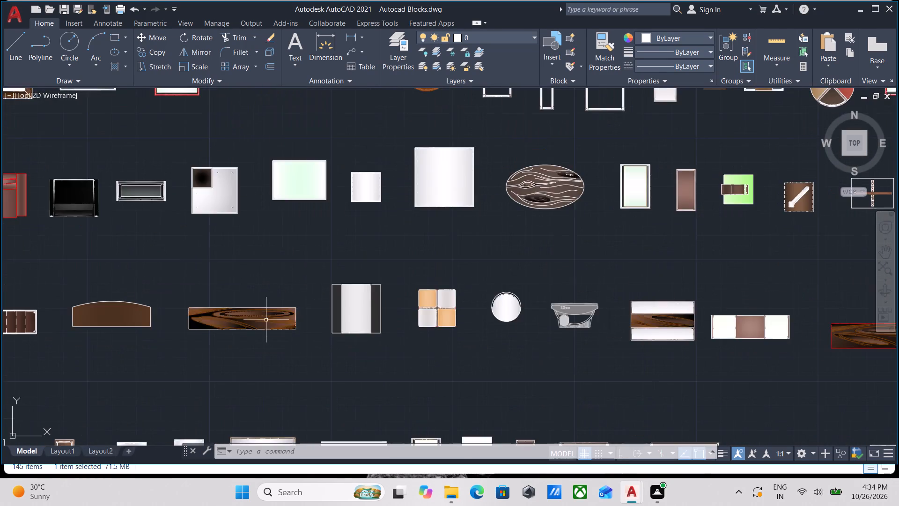
Copy the beige double bed block from the coloured furniture rows to the clipboard.
scroll(266, 320, down, 1)
scroll(257, 329, up, 2)
scroll(238, 325, down, 2)
middle_drag(238, 325, 327, 257)
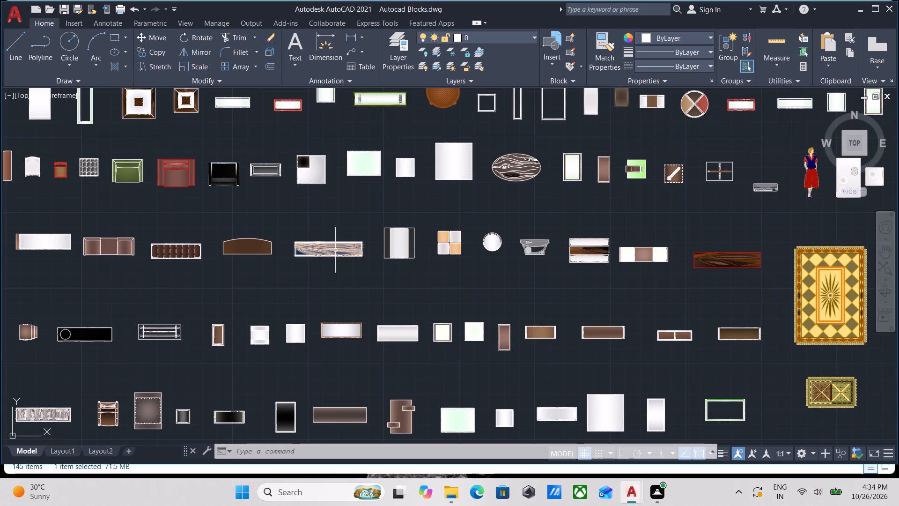
middle_drag(335, 250, 387, 418)
middle_drag(315, 259, 339, 381)
scroll(324, 253, down, 1)
middle_drag(324, 258, 337, 320)
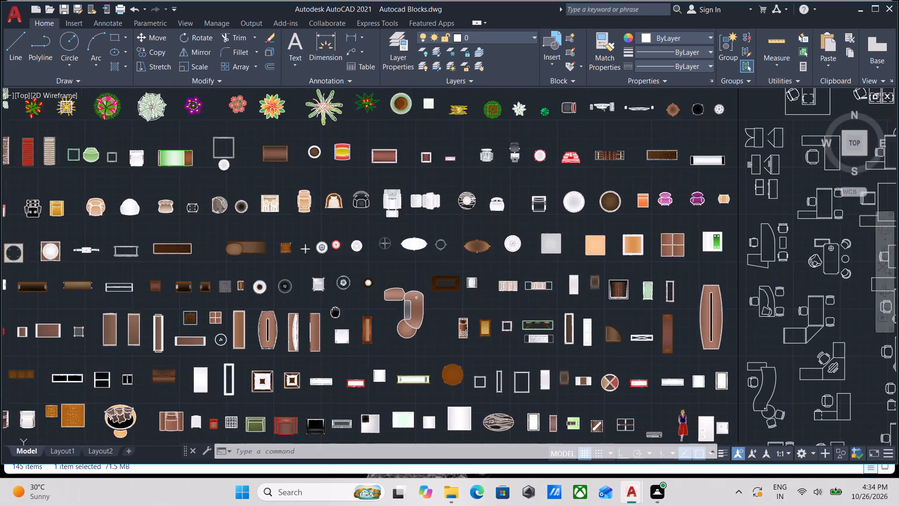
middle_drag(337, 320, 360, 416)
middle_drag(320, 270, 346, 399)
scroll(320, 270, down, 1)
scroll(334, 306, up, 3)
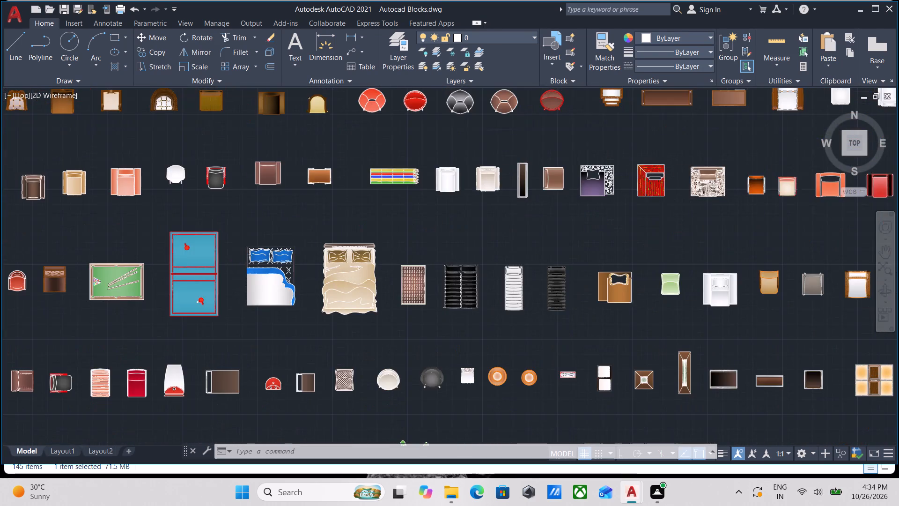
scroll(379, 317, up, 2)
click(478, 370)
click(364, 279)
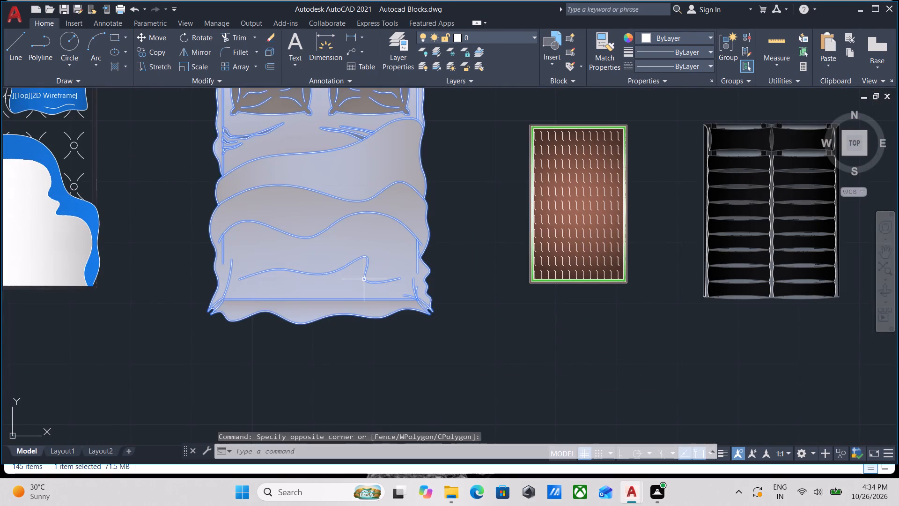
scroll(364, 279, down, 2)
middle_drag(364, 280, 372, 342)
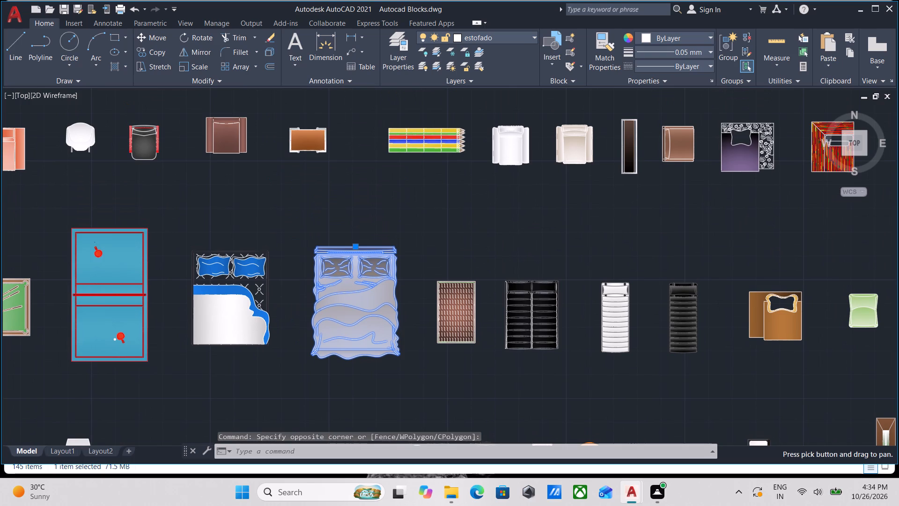
key(ctrl+c)
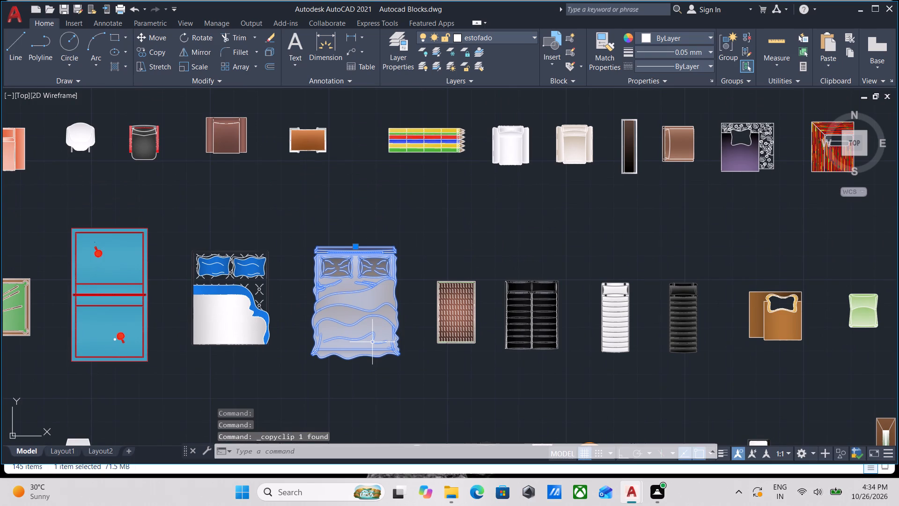
Examine the coloured chairs, single beds and loungers in the rows around the two double beds.
scroll(141, 262, down, 1)
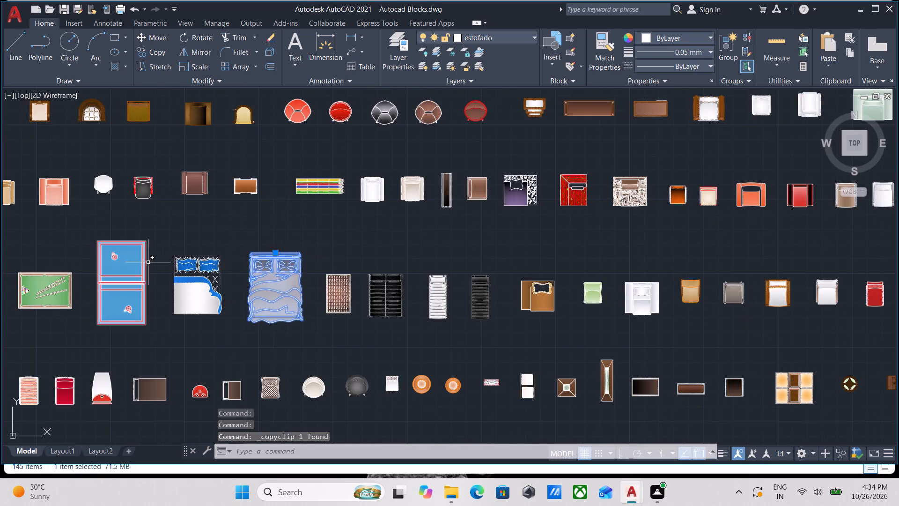
middle_drag(156, 262, 346, 235)
scroll(172, 262, down, 1)
scroll(246, 182, down, 1)
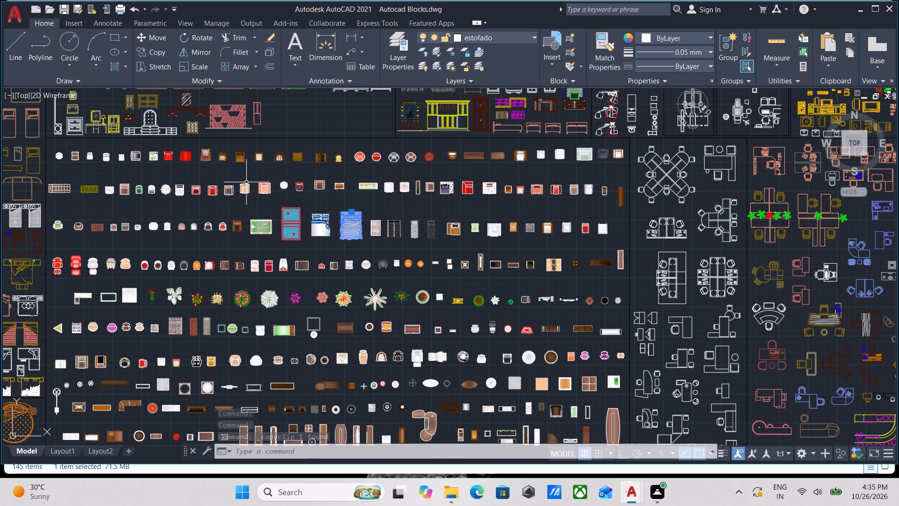
scroll(279, 264, up, 2)
scroll(288, 209, up, 2)
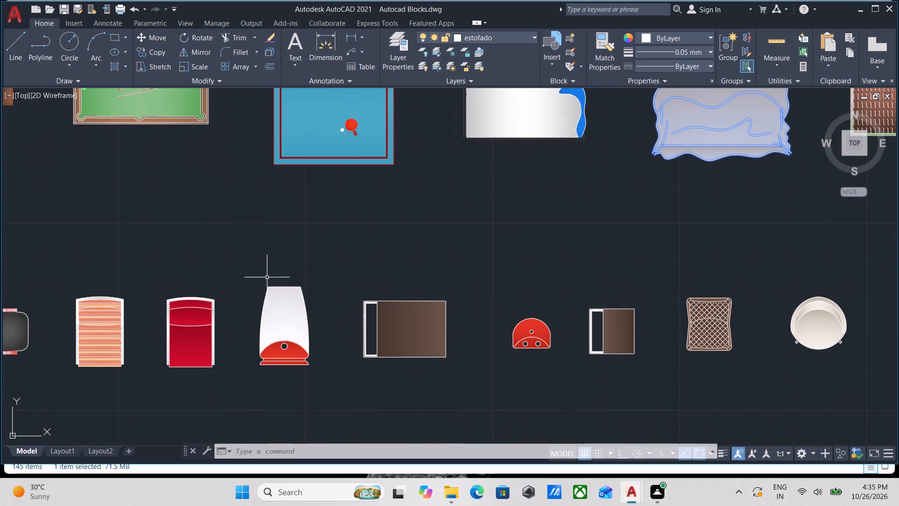
scroll(294, 257, down, 1)
scroll(362, 322, up, 3)
scroll(420, 264, down, 2)
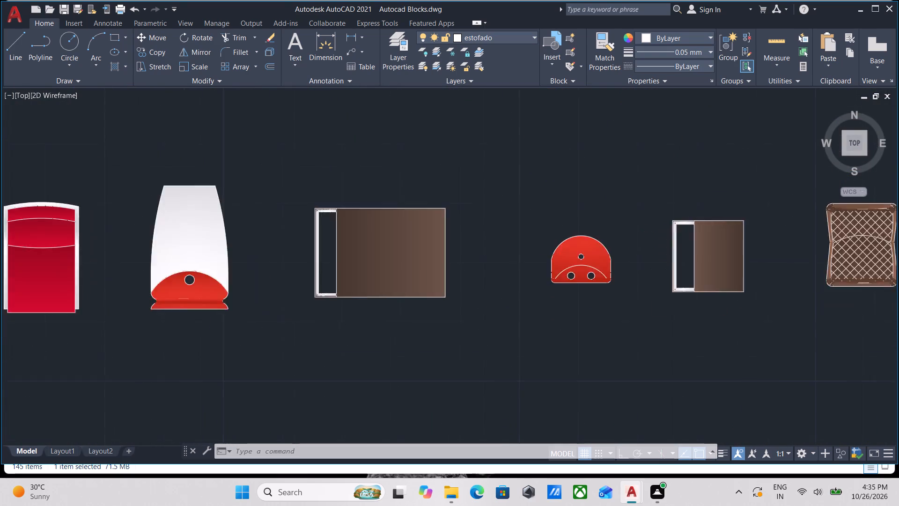
middle_drag(261, 309, 324, 309)
scroll(184, 291, down, 1)
middle_drag(186, 291, 340, 307)
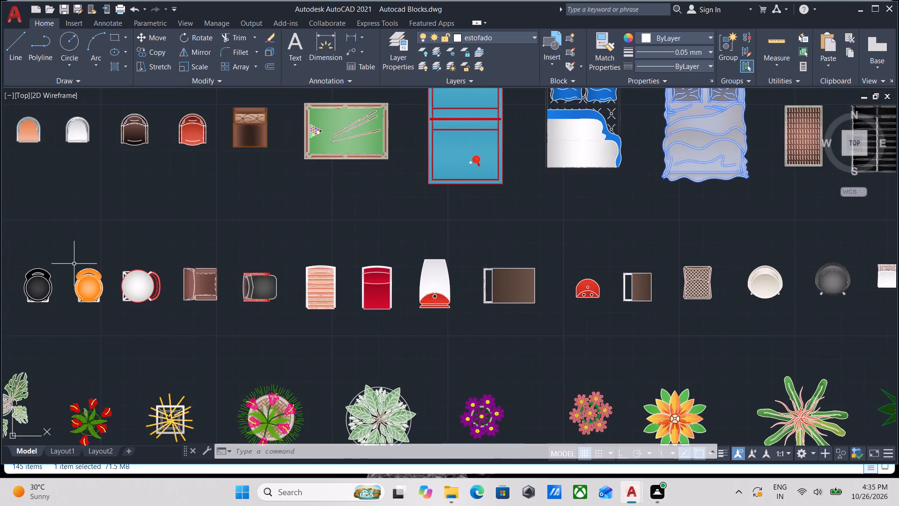
middle_drag(75, 264, 205, 287)
middle_drag(271, 241, 126, 311)
middle_drag(503, 276, 273, 348)
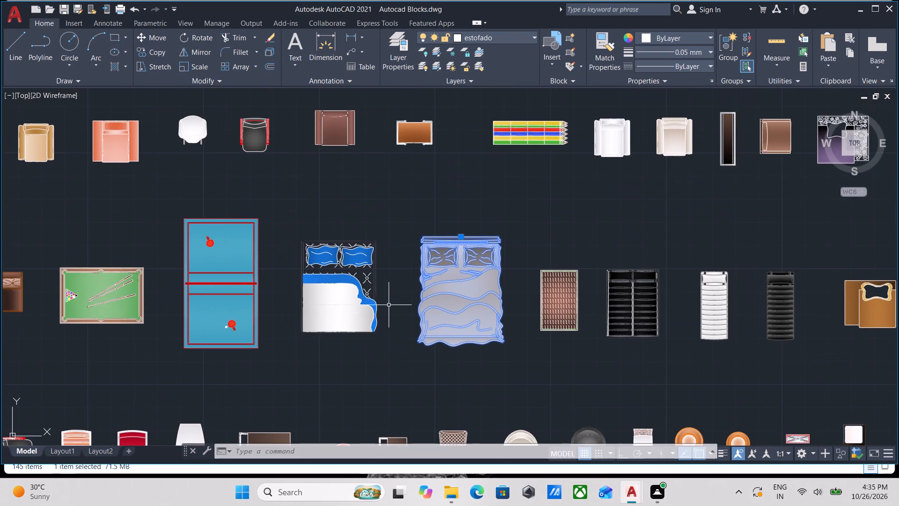
middle_drag(405, 288, 243, 362)
Look through the coloured furniture section down to its lowest rows of tables, benches and cabinets.
scroll(263, 281, down, 2)
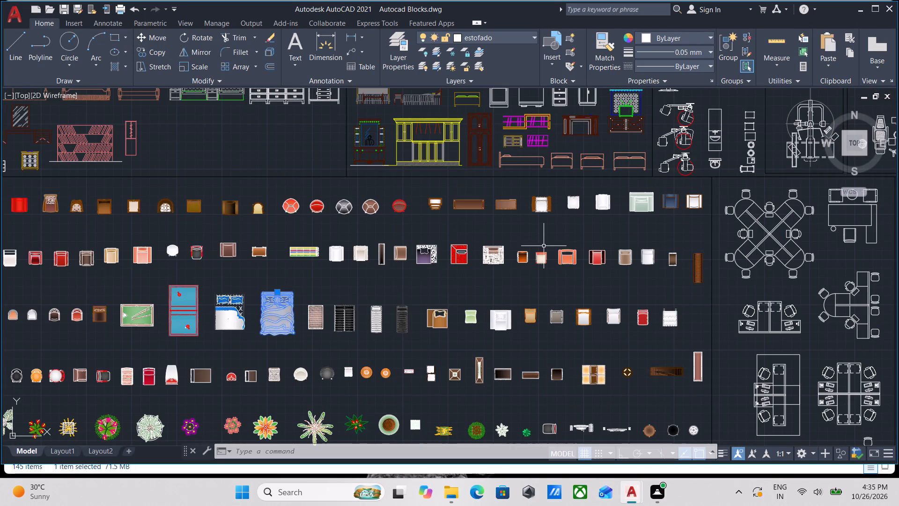
middle_drag(545, 244, 429, 341)
scroll(502, 345, up, 2)
scroll(392, 311, down, 3)
middle_drag(346, 352, 478, 266)
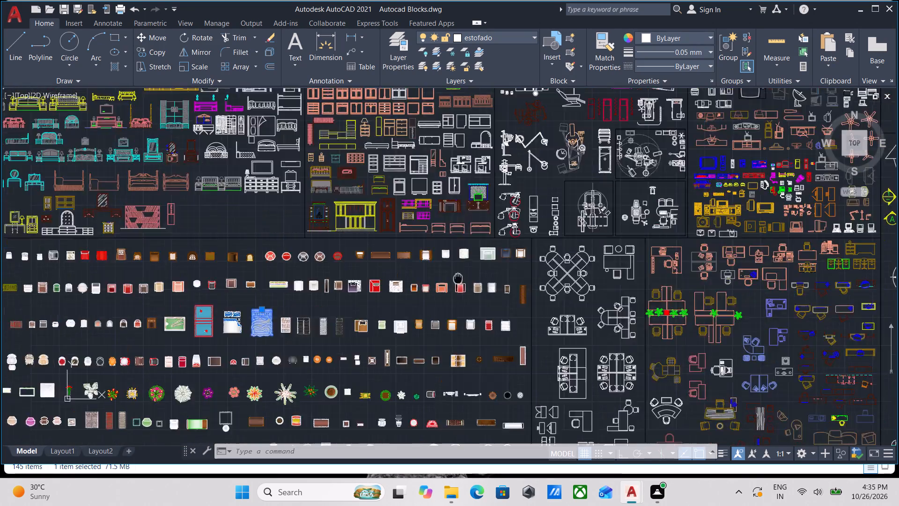
middle_drag(478, 266, 542, 228)
scroll(214, 310, down, 1)
middle_drag(218, 305, 262, 216)
scroll(296, 326, up, 1)
scroll(403, 360, up, 1)
middle_drag(403, 360, 370, 289)
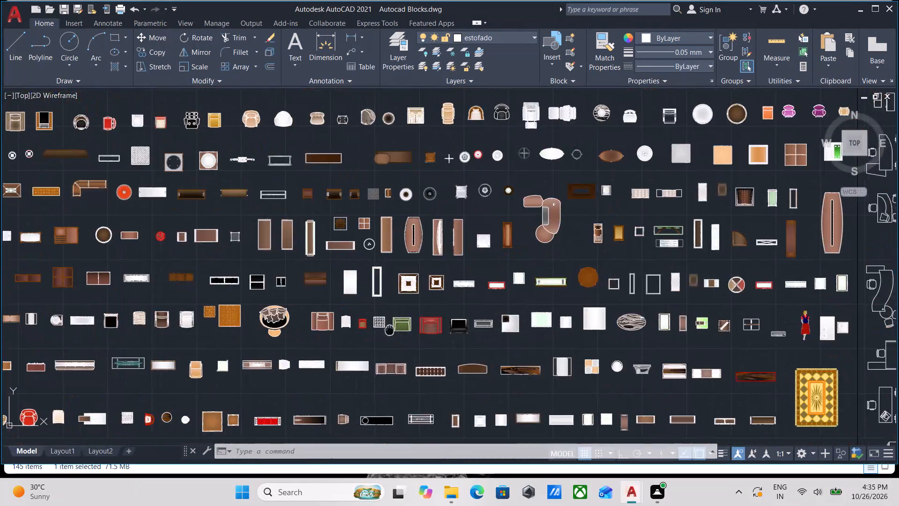
middle_drag(370, 289, 360, 242)
scroll(406, 300, down, 1)
scroll(420, 345, up, 3)
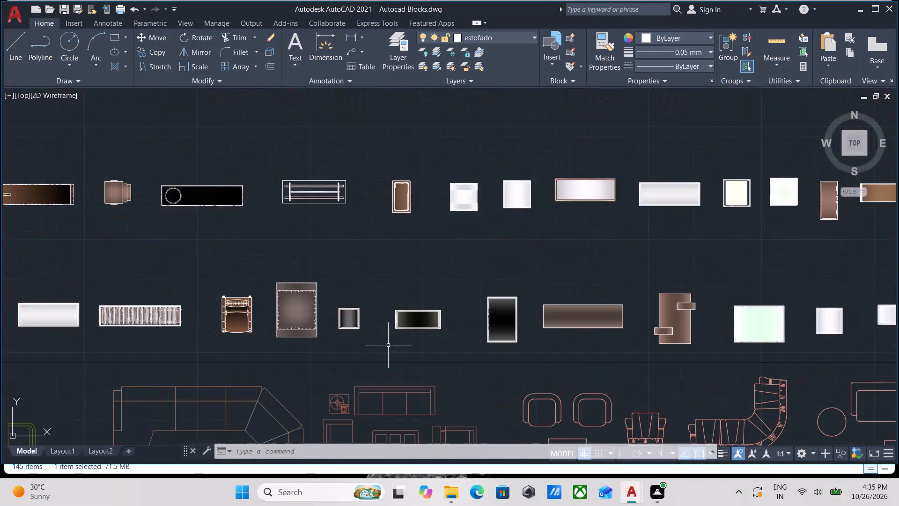
scroll(401, 342, down, 1)
middle_drag(401, 342, 283, 340)
middle_drag(337, 289, 264, 384)
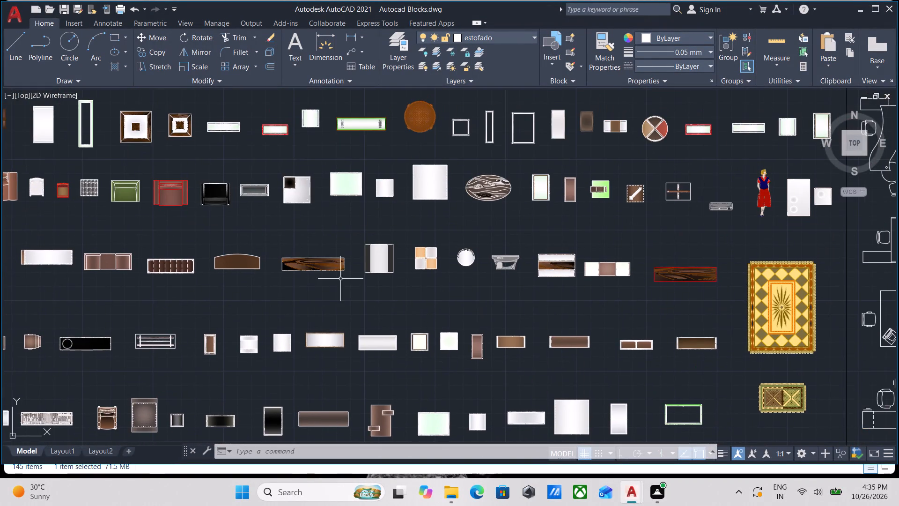
middle_drag(341, 278, 240, 363)
middle_drag(316, 286, 276, 400)
scroll(263, 362, up, 1)
scroll(172, 332, down, 1)
middle_drag(172, 332, 185, 416)
scroll(294, 302, down, 1)
Examine the middle rows of coloured blocks for round, oval and square tables, desks and chairs.
middle_drag(294, 302, 257, 338)
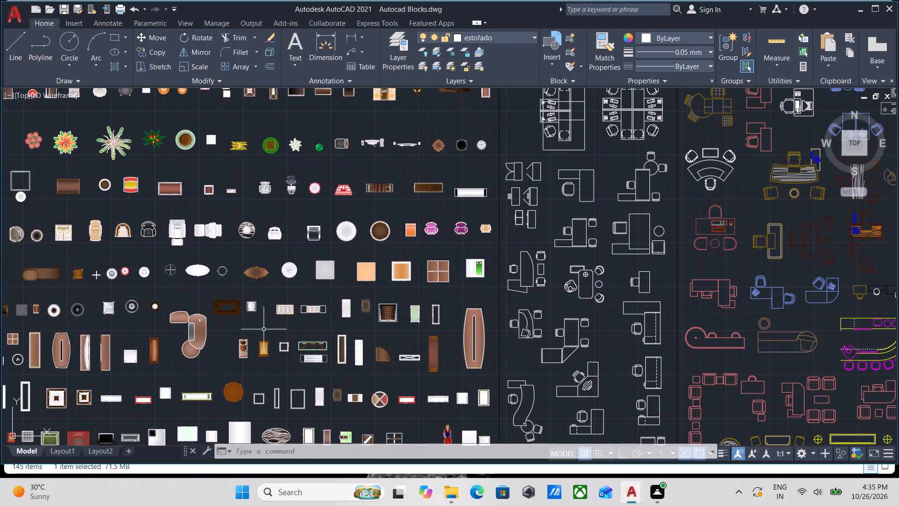
scroll(345, 233, up, 2)
scroll(249, 213, down, 2)
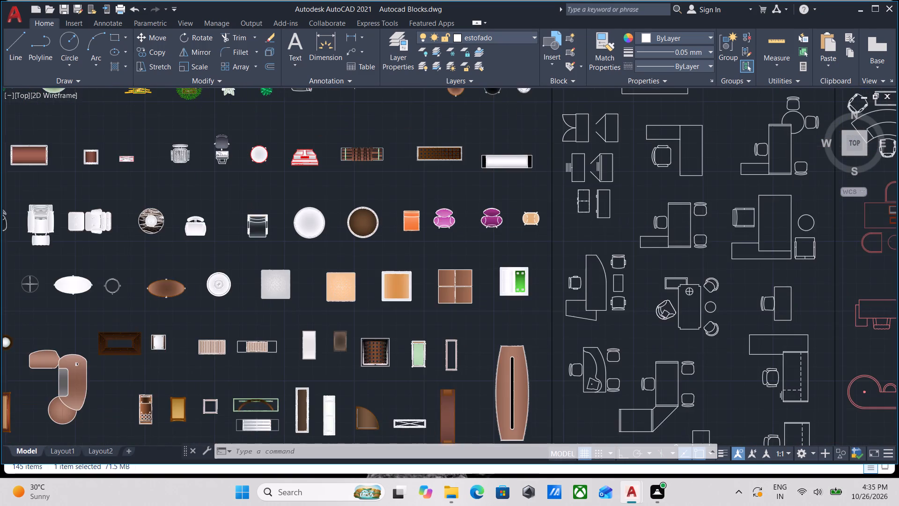
middle_drag(249, 213, 288, 273)
scroll(240, 313, up, 1)
scroll(115, 316, up, 1)
middle_drag(115, 316, 167, 298)
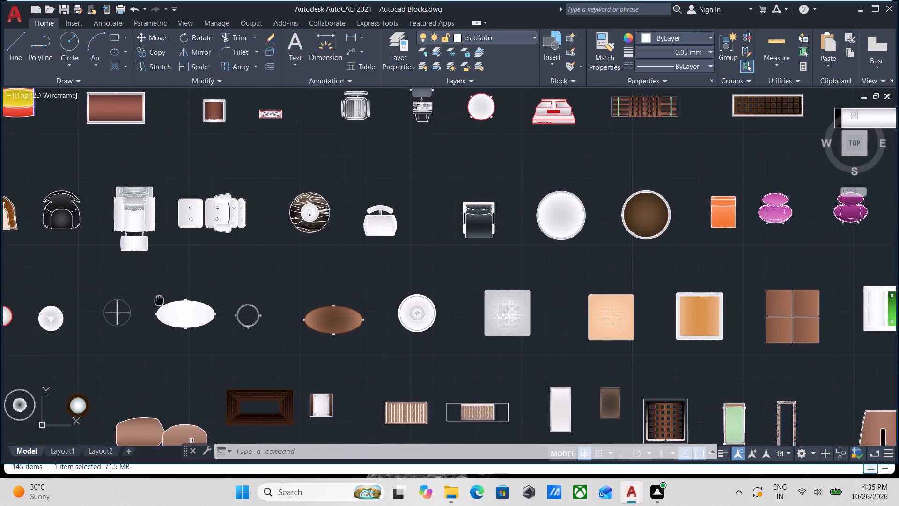
middle_drag(167, 298, 282, 259)
scroll(258, 233, down, 2)
middle_drag(258, 233, 349, 193)
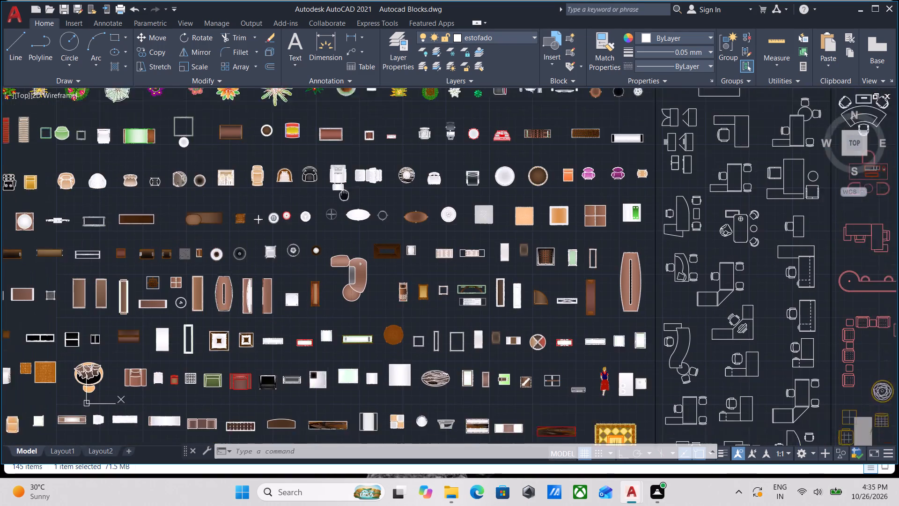
middle_drag(349, 193, 367, 187)
scroll(315, 208, up, 3)
scroll(310, 206, down, 3)
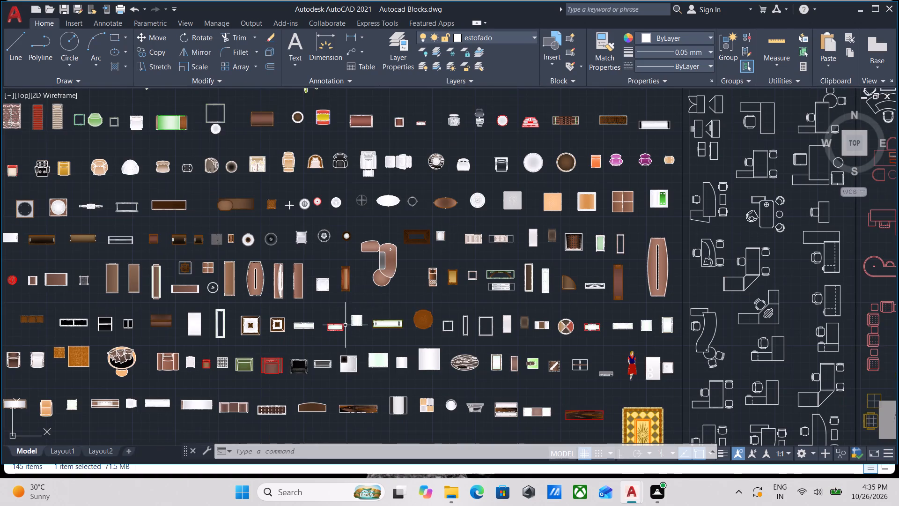
middle_drag(345, 326, 376, 292)
scroll(321, 272, up, 3)
scroll(217, 255, down, 2)
Add the brown boat-shaped table with the central slot to the bed selection and copy both blocks to the clipboard.
middle_drag(237, 255, 291, 262)
scroll(267, 261, up, 1)
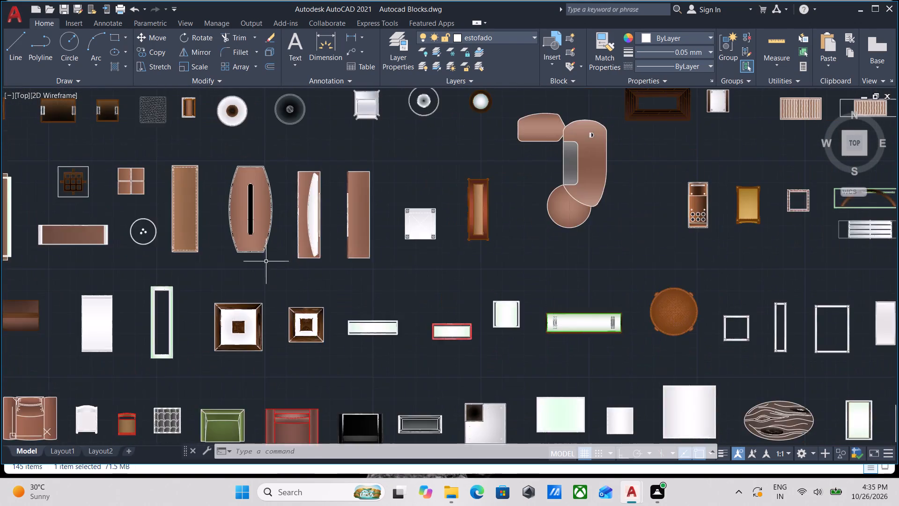
scroll(265, 261, up, 1)
click(295, 279)
click(218, 202)
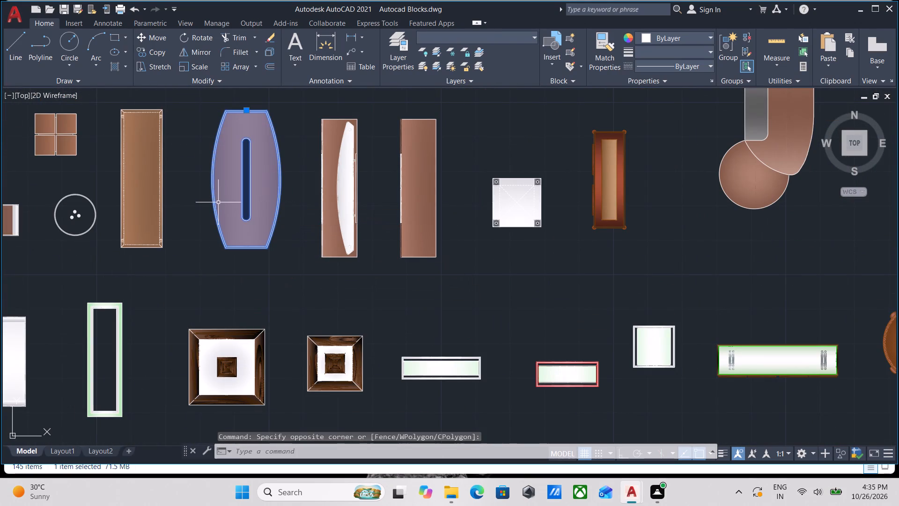
key(ctrl+c)
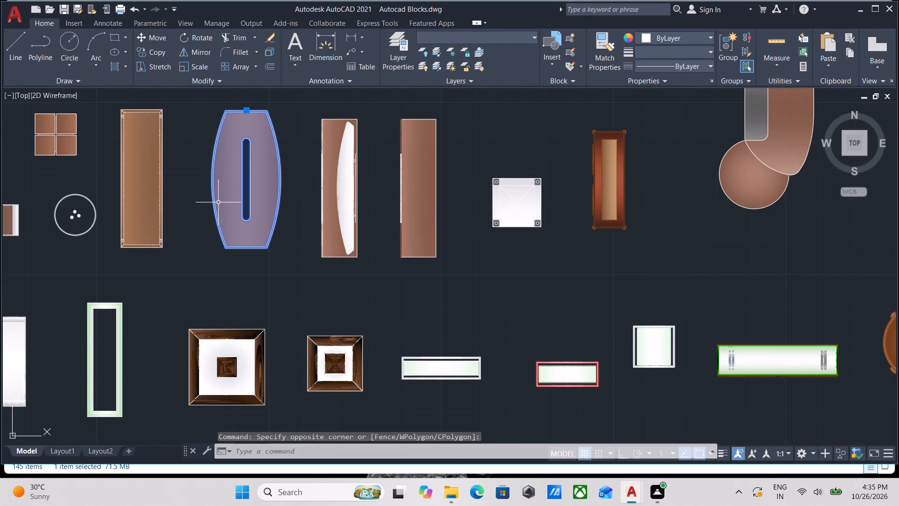
Look through the rows of coloured chairs, tables and plants above the boat-shaped table.
scroll(361, 206, down, 2)
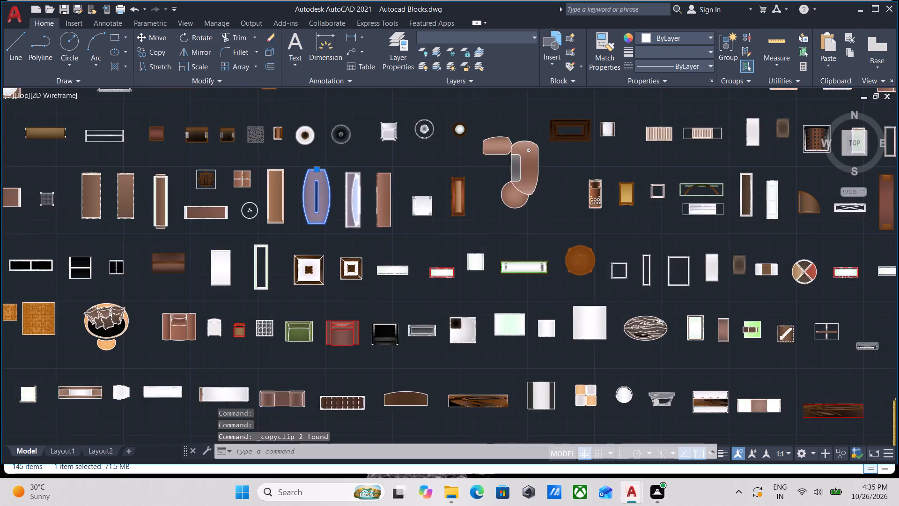
scroll(333, 218, down, 1)
middle_drag(332, 219, 175, 256)
scroll(414, 210, up, 2)
scroll(446, 201, down, 2)
middle_drag(449, 204, 420, 291)
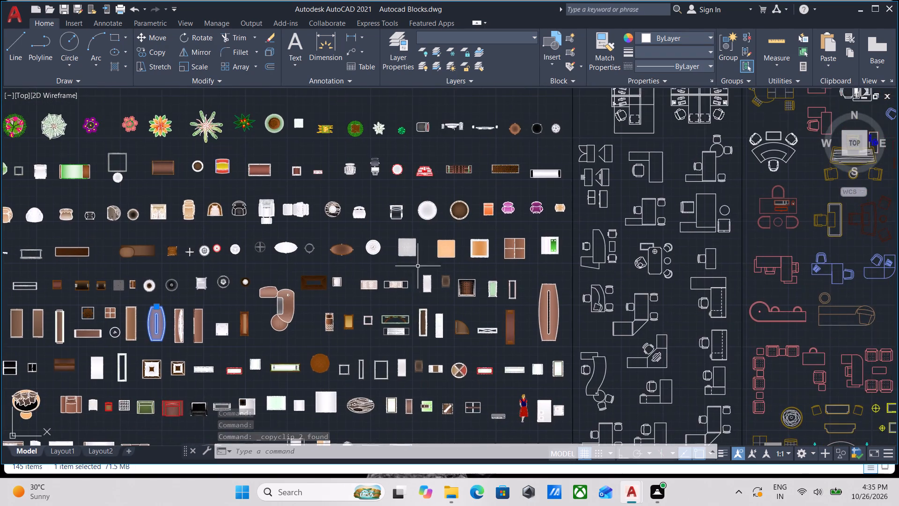
scroll(456, 228, up, 3)
scroll(368, 223, down, 3)
middle_drag(368, 223, 439, 302)
scroll(438, 298, up, 4)
scroll(454, 215, down, 2)
middle_drag(458, 221, 461, 281)
scroll(465, 227, up, 2)
scroll(465, 227, down, 4)
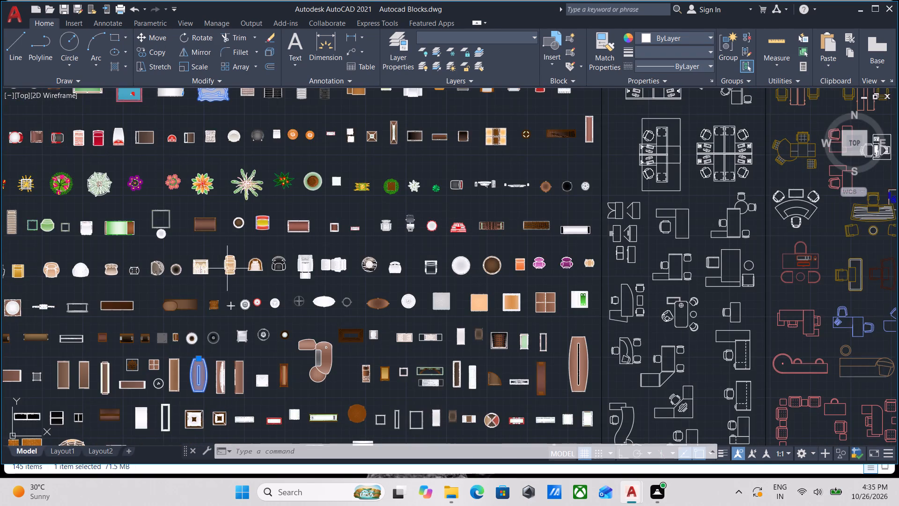
Examine the coloured armchairs, stools, loungers and small tables at the start of the middle rows.
middle_drag(139, 275, 339, 260)
scroll(154, 251, up, 2)
middle_drag(161, 251, 324, 266)
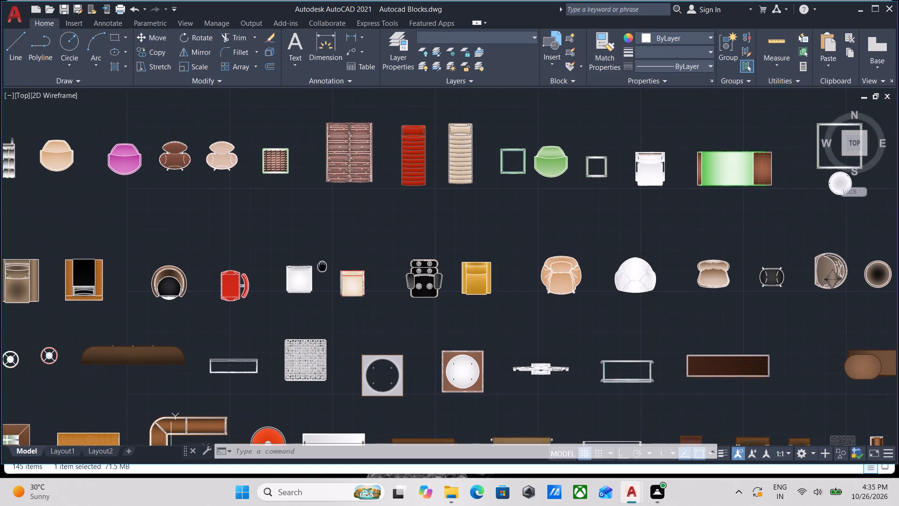
scroll(136, 258, down, 2)
middle_drag(131, 260, 196, 248)
scroll(195, 249, up, 2)
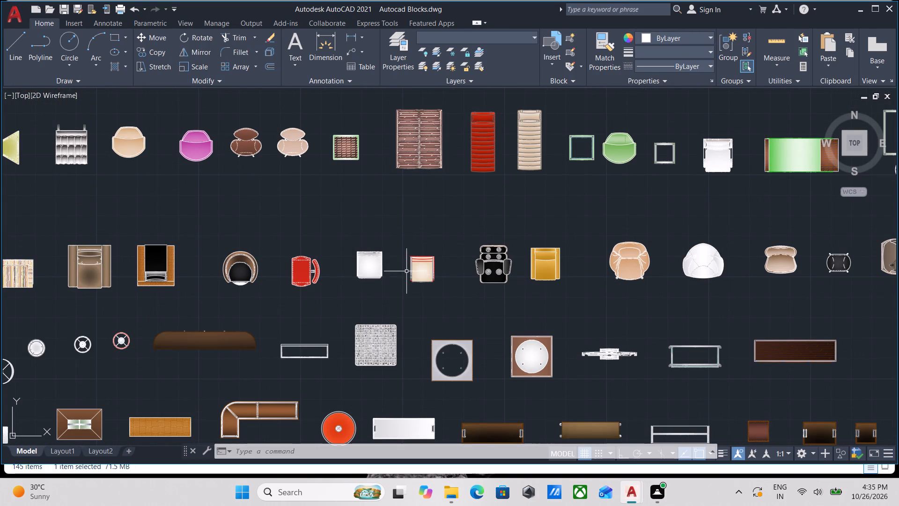
middle_drag(492, 302, 343, 213)
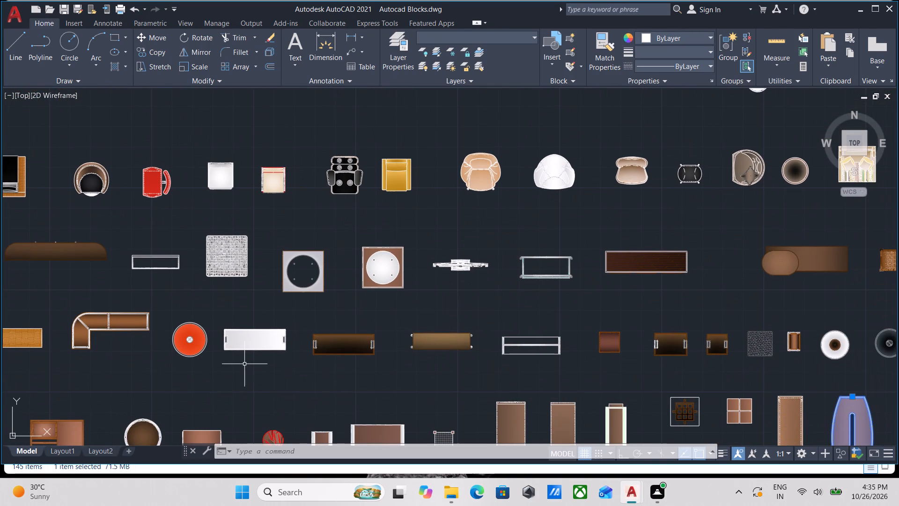
Look through the start of the lower coloured rows for benches, consoles, armchairs and rectangular tables.
middle_drag(248, 364, 260, 223)
scroll(390, 294, down, 2)
middle_drag(405, 298, 385, 199)
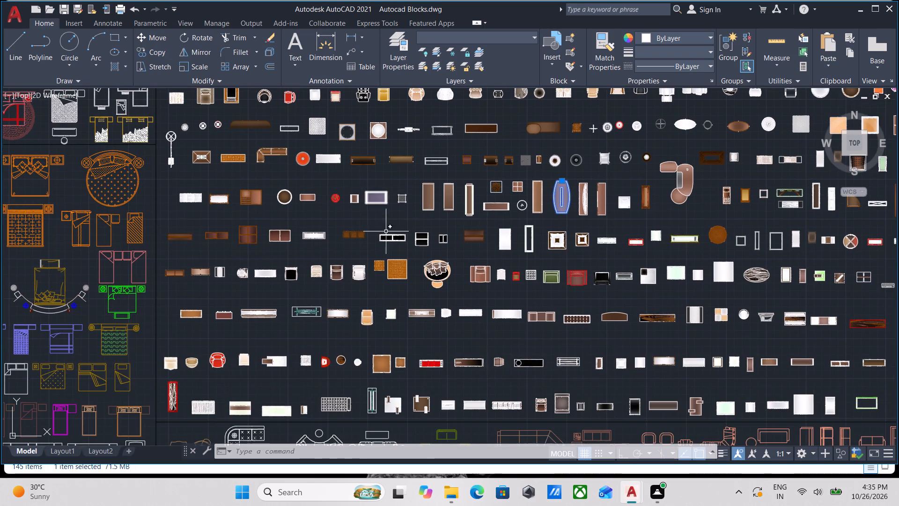
scroll(420, 309, up, 2)
middle_drag(362, 346, 523, 198)
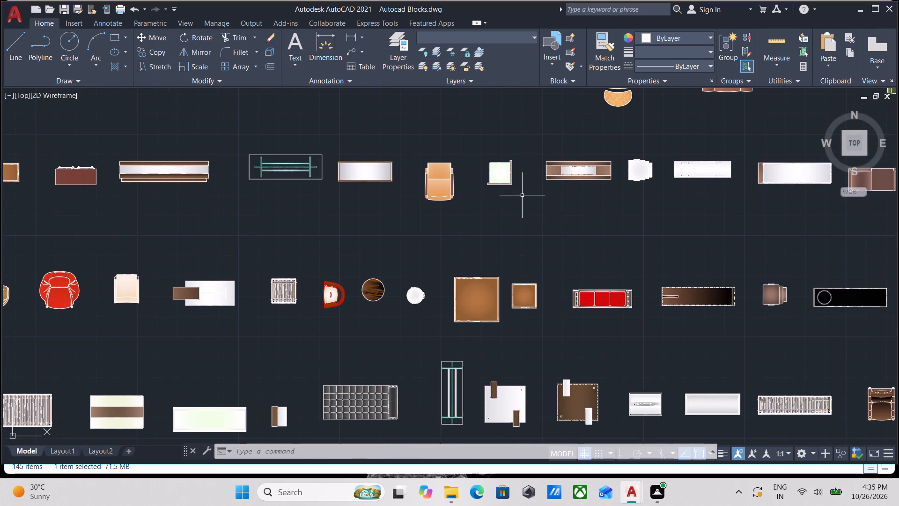
scroll(295, 164, up, 3)
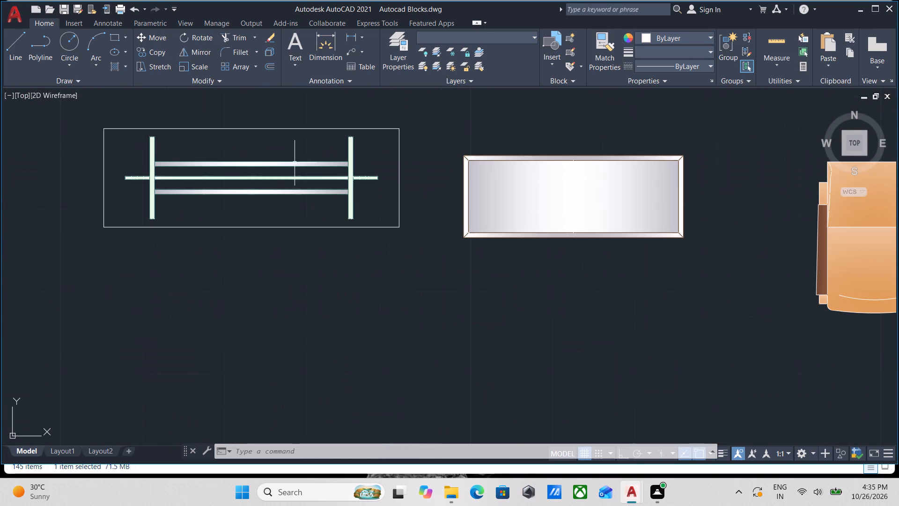
scroll(310, 182, down, 3)
scroll(440, 310, down, 1)
middle_drag(440, 310, 358, 249)
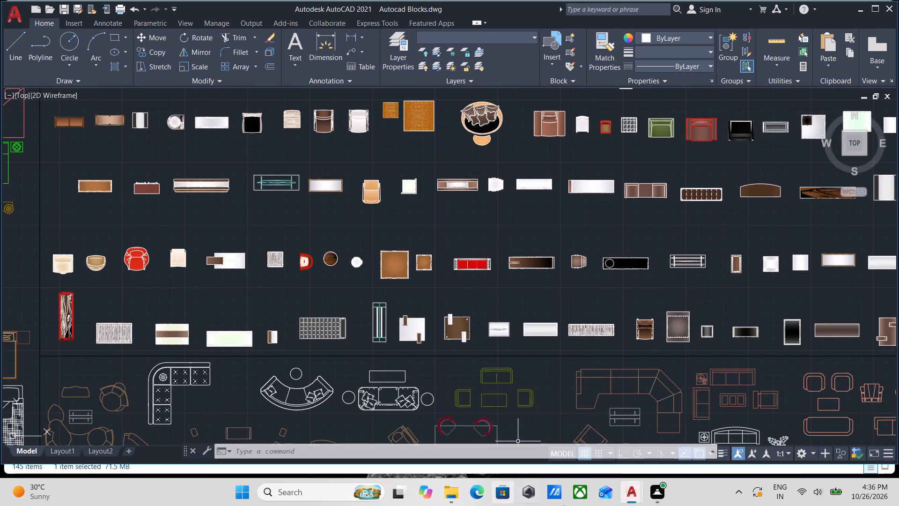
Switch to the Amber Villa floor plan and paste the copied bed and table into the bottom bedroom beside the stone-edged strip.
click(592, 439)
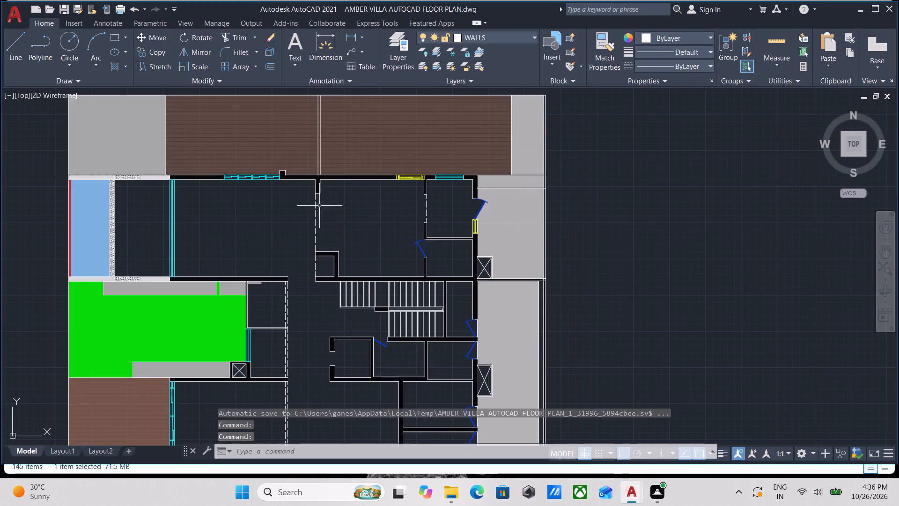
scroll(300, 200, down, 2)
middle_drag(302, 210, 311, 235)
scroll(357, 392, up, 4)
middle_drag(331, 349, 363, 278)
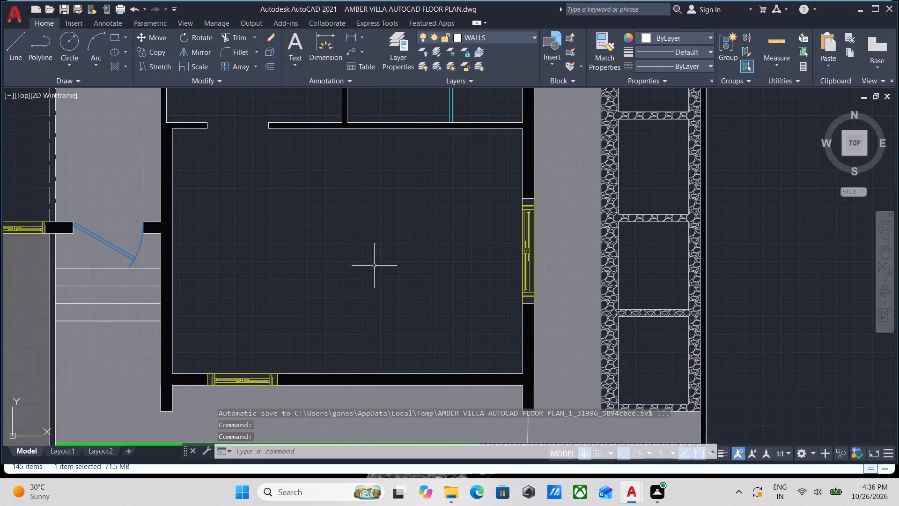
scroll(377, 261, down, 1)
middle_drag(377, 261, 365, 282)
key(ctrl+v)
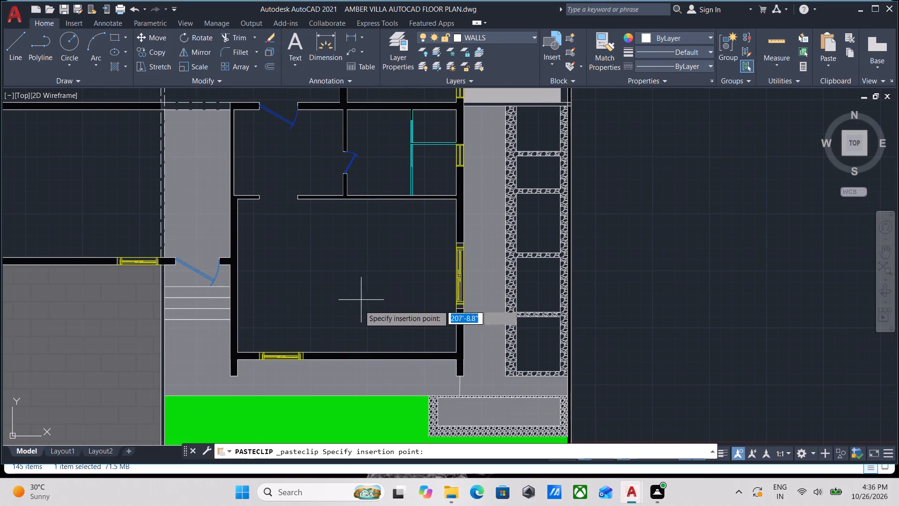
click(395, 290)
Rotate the pasted bed 270 degrees about its headboard corner so the headboard faces the window wall.
scroll(399, 268, up, 3)
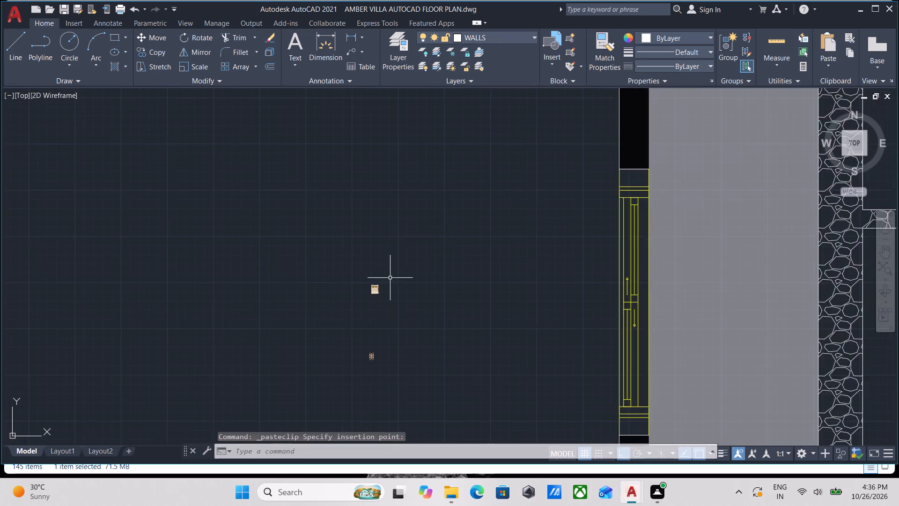
scroll(388, 280, up, 2)
click(390, 284)
click(269, 323)
scroll(305, 321, up, 2)
text(RO)
key(Return)
scroll(407, 300, up, 1)
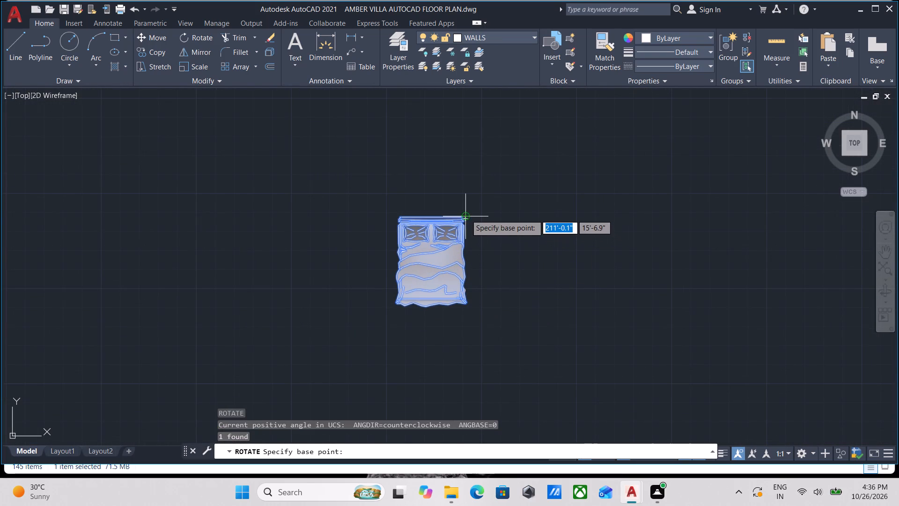
click(466, 215)
click(472, 313)
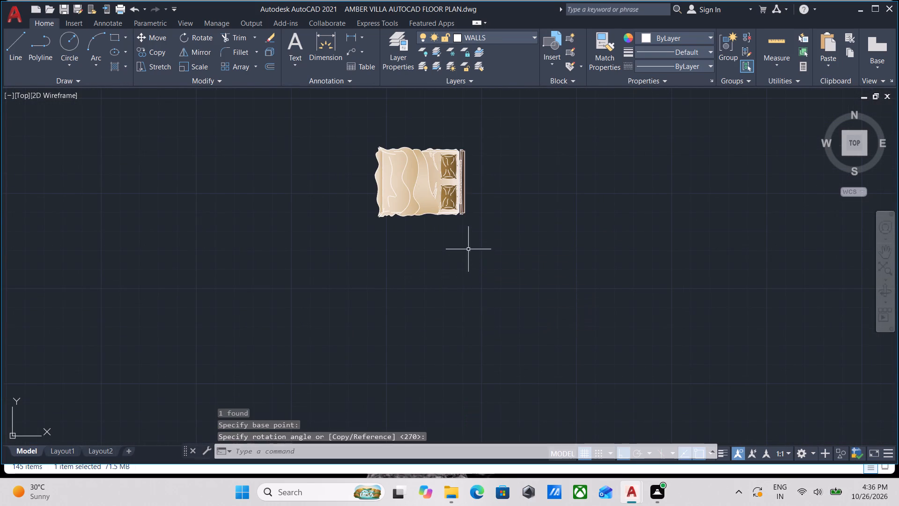
Scale the bed up from its lower foot-end corner to a size that suits the bedroom, with its headboard near the window.
click(469, 235)
click(390, 197)
text(SCA)
key(Return)
scroll(376, 223, up, 3)
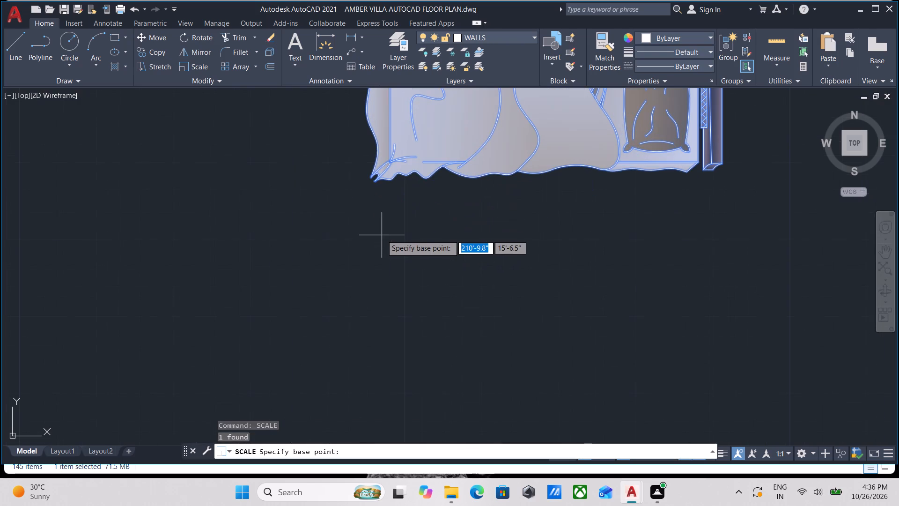
click(375, 182)
middle_drag(594, 183, 299, 235)
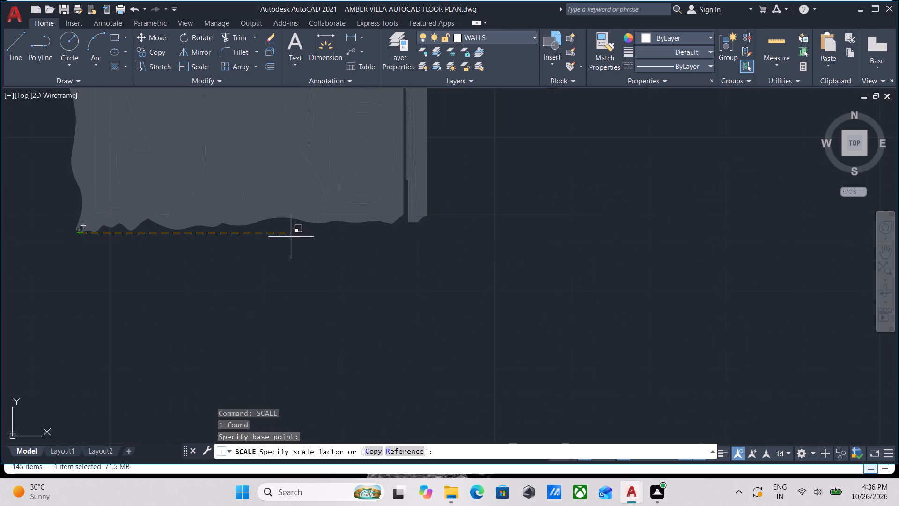
scroll(449, 251, down, 4)
scroll(490, 254, down, 2)
scroll(567, 269, down, 2)
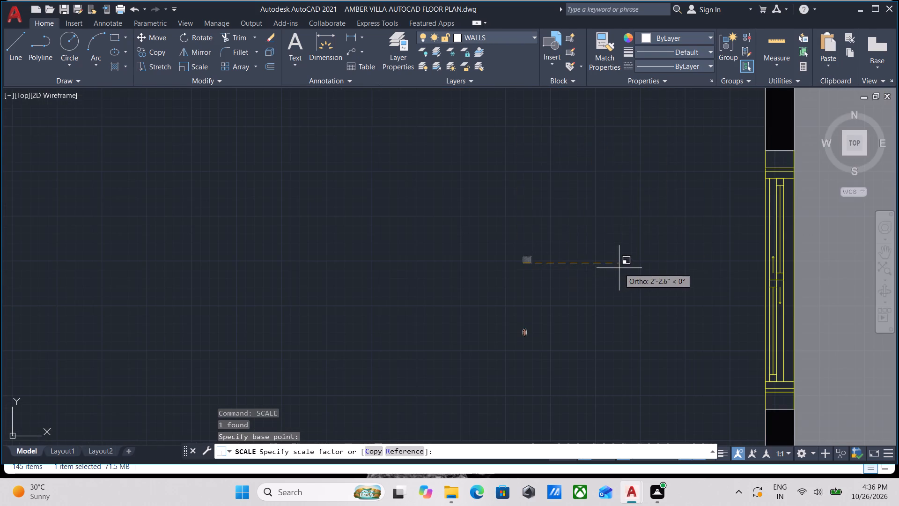
scroll(619, 268, down, 1)
middle_drag(619, 268, 475, 270)
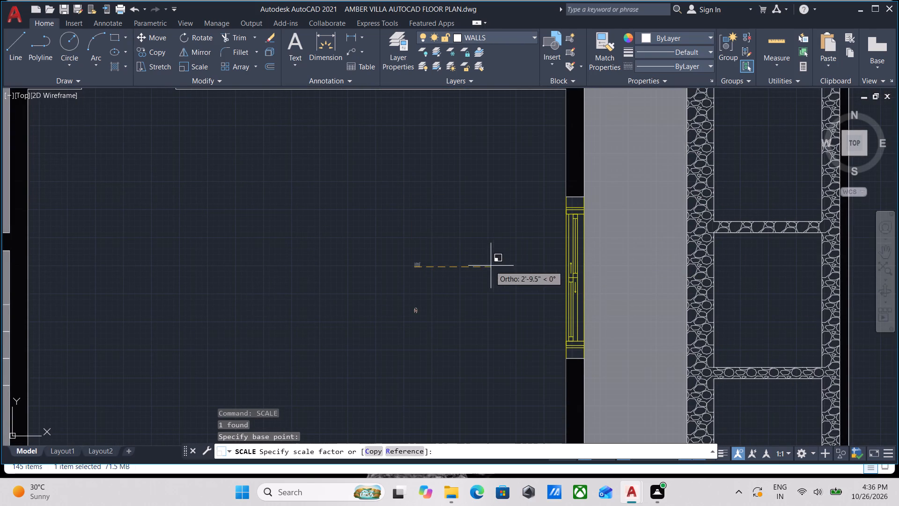
scroll(521, 264, down, 2)
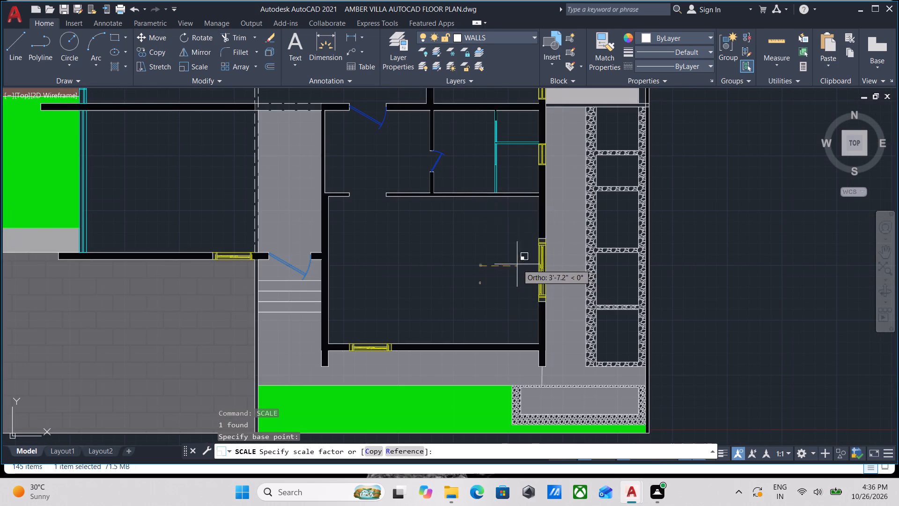
click(507, 265)
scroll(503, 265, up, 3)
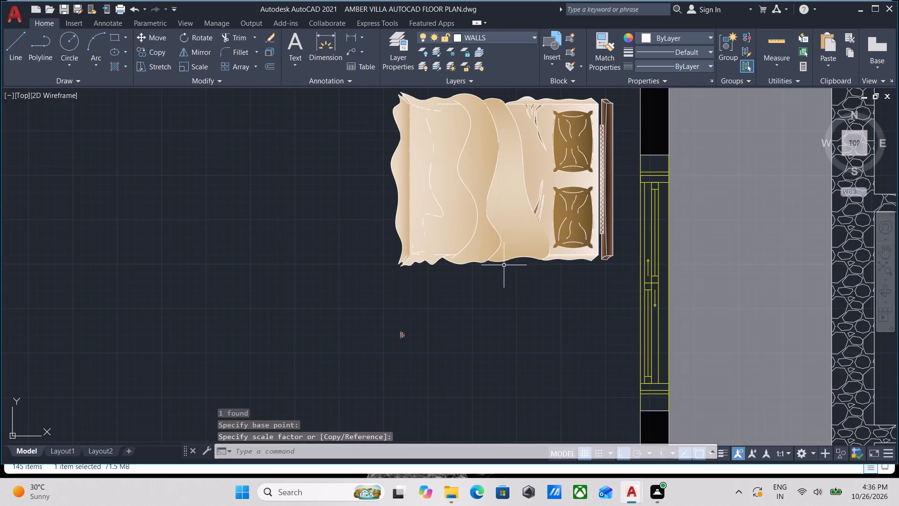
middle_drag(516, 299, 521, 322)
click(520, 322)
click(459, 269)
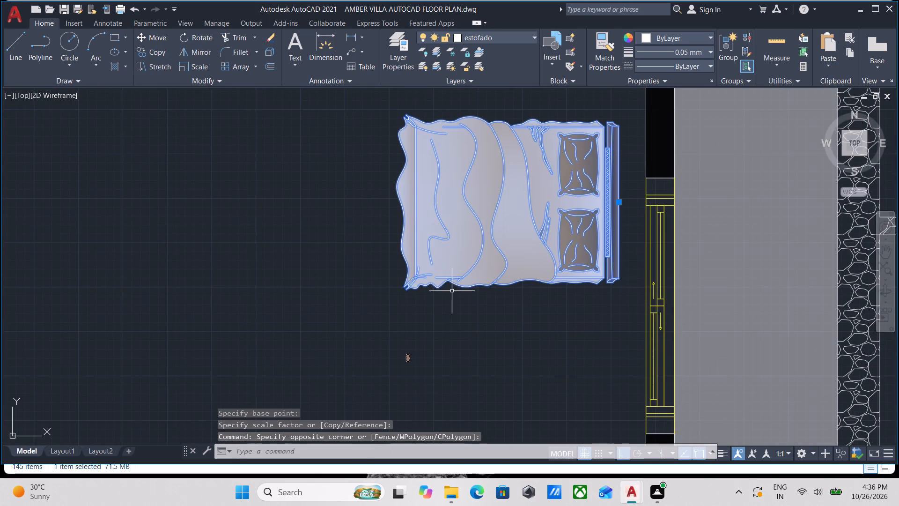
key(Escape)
Move the small boat-shaped table across the bedroom to just inside the wall opposite the bed, with Ortho off.
scroll(413, 382, up, 1)
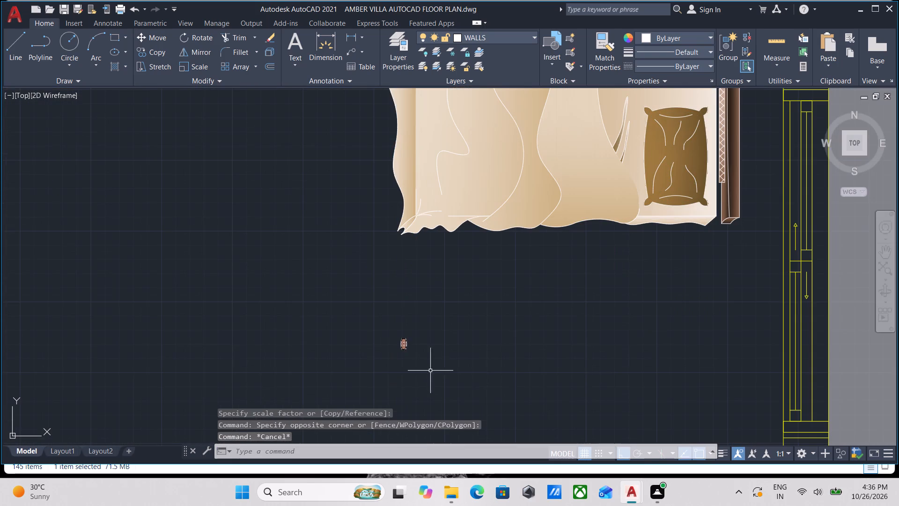
click(433, 370)
click(400, 345)
scroll(404, 344, up, 4)
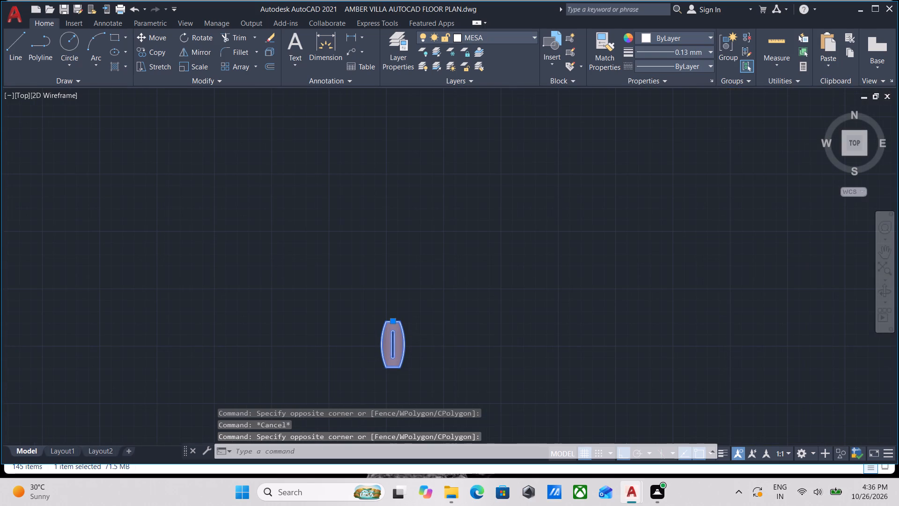
key(m)
key(Return)
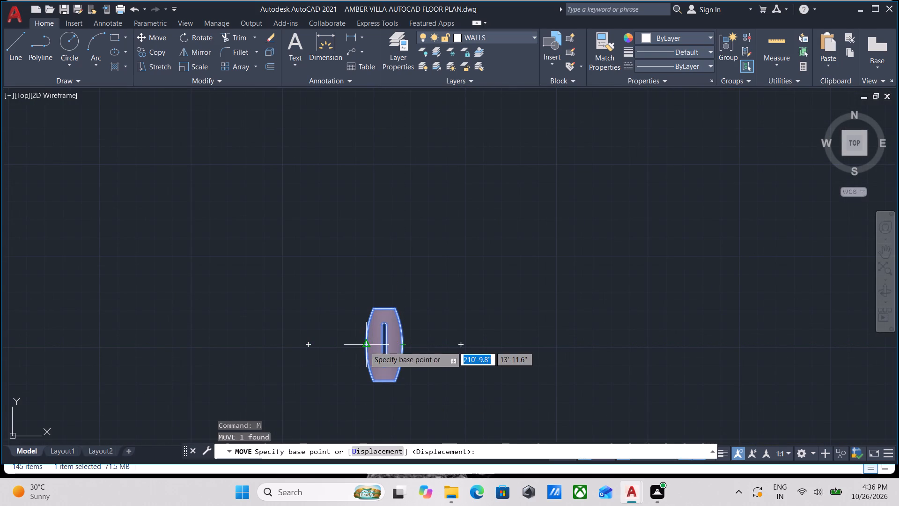
click(364, 346)
scroll(157, 297, down, 1)
middle_drag(159, 297, 295, 272)
key(F8)
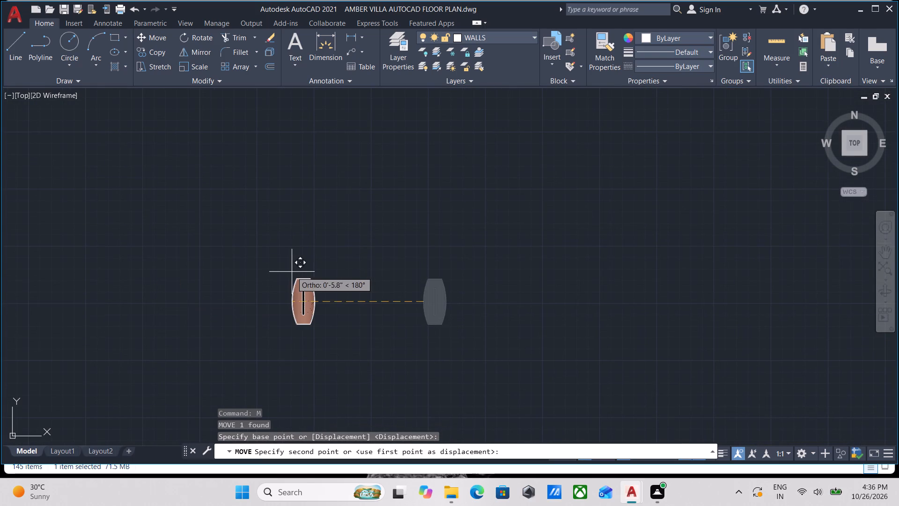
scroll(211, 219, down, 3)
middle_drag(208, 229, 473, 227)
scroll(475, 227, up, 1)
scroll(213, 227, down, 3)
middle_drag(213, 228, 337, 255)
scroll(121, 228, down, 1)
middle_drag(130, 231, 278, 262)
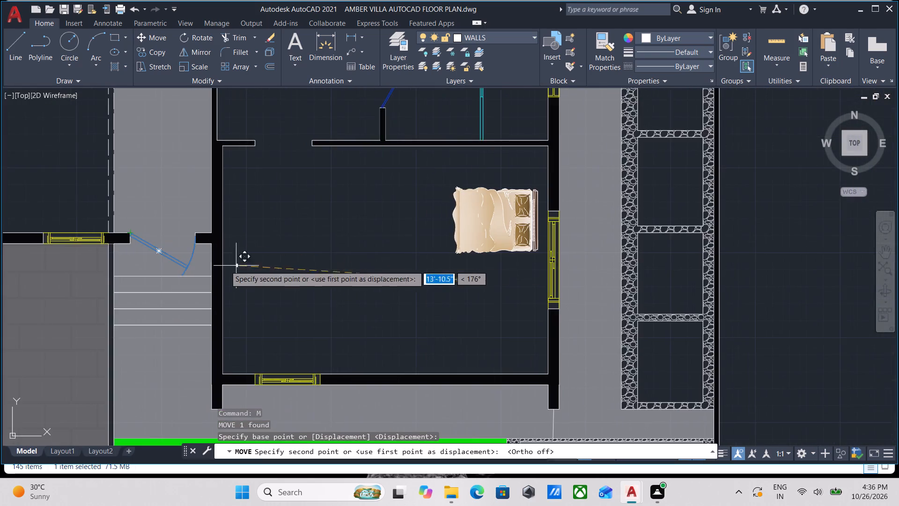
scroll(213, 259, up, 2)
click(257, 254)
Move the bed about 3'-2" straight down along the window wall by its headboard insertion point.
middle_drag(394, 238, 93, 284)
middle_drag(432, 269, 310, 306)
click(507, 337)
click(444, 271)
scroll(475, 295, down, 2)
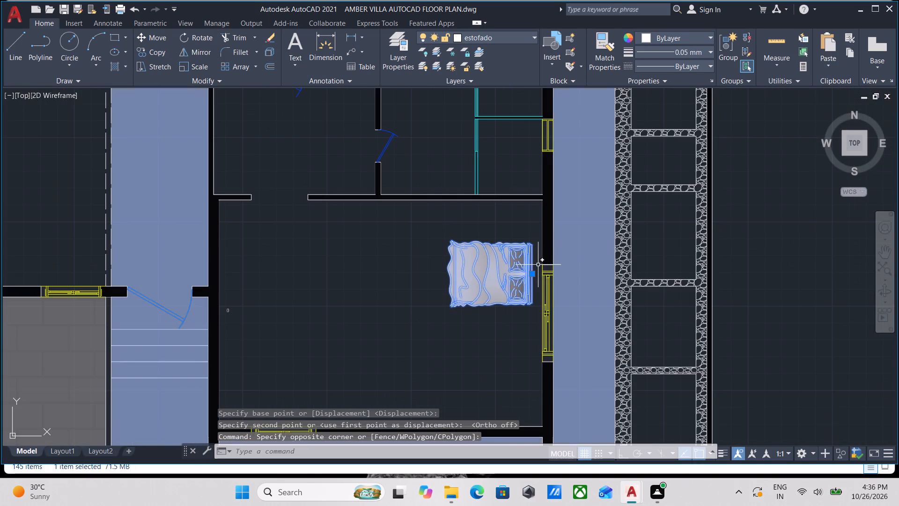
click(533, 274)
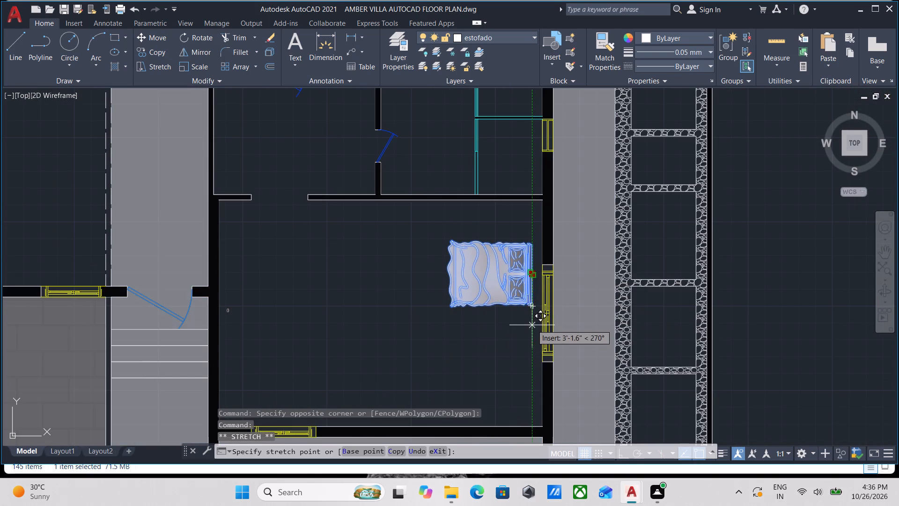
click(532, 326)
scroll(497, 296, down, 1)
key(Escape)
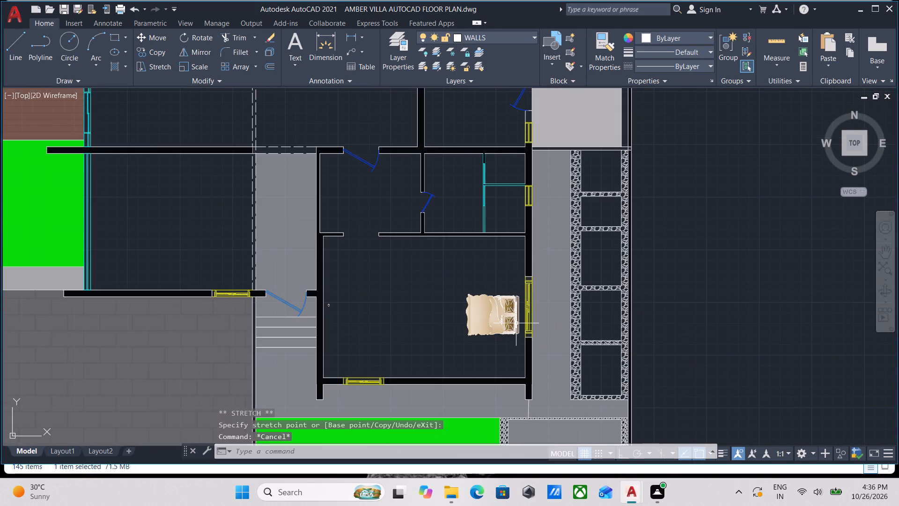
Rotate the bed about the insertion point at the middle of its headboard, with Ortho on.
scroll(516, 323, up, 2)
middle_drag(457, 351, 465, 337)
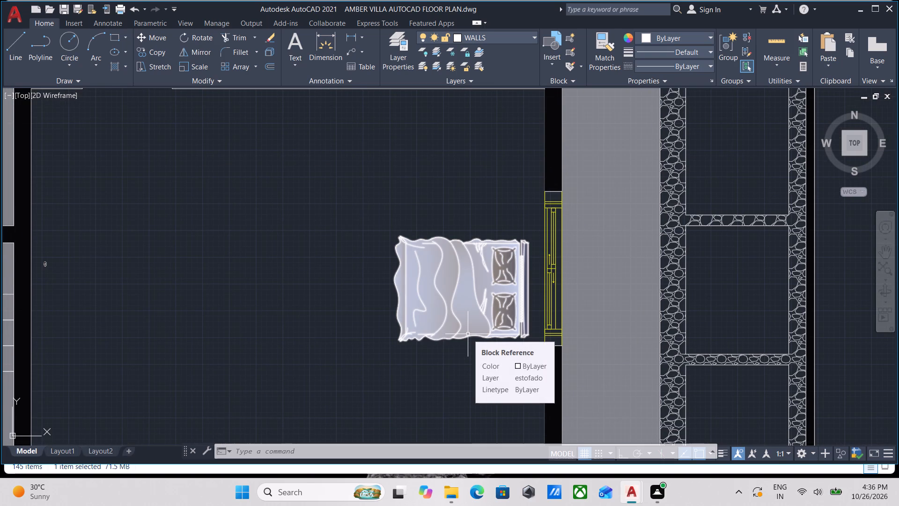
scroll(480, 362, up, 2)
click(475, 355)
click(418, 263)
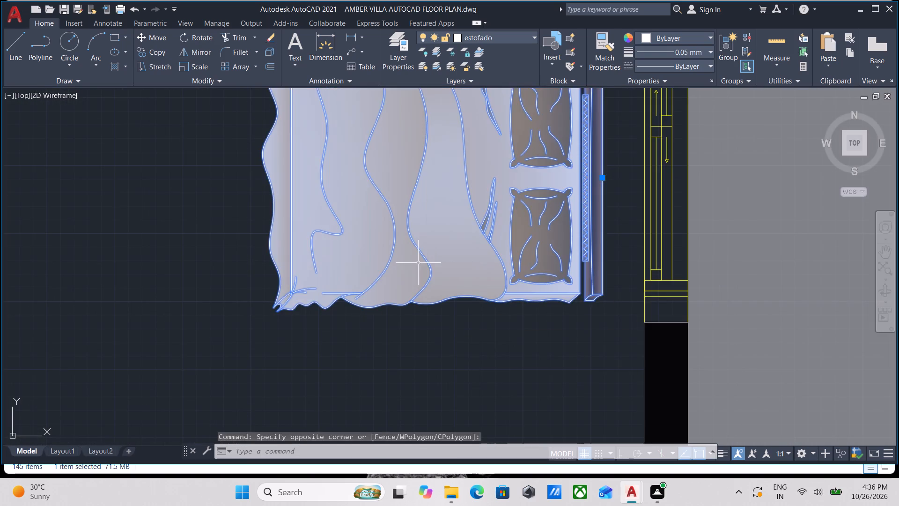
scroll(418, 263, down, 2)
middle_drag(418, 263, 420, 309)
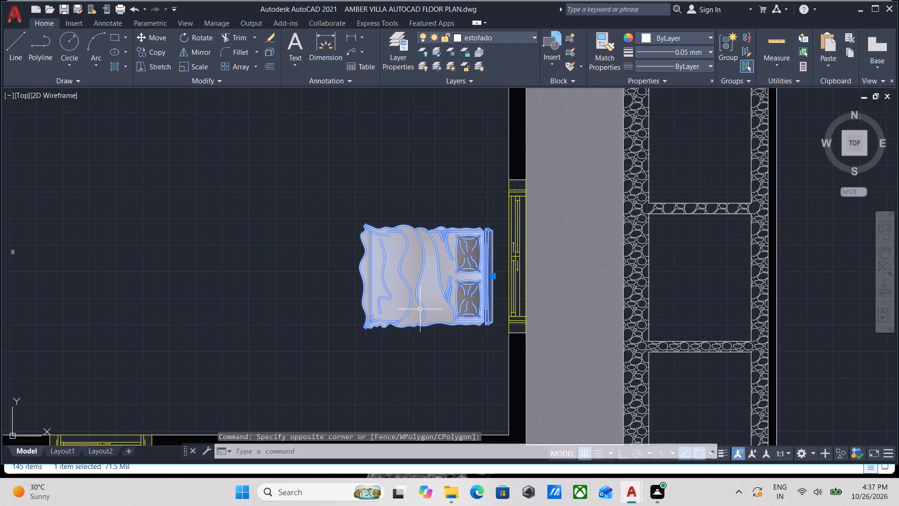
text(RO)
key(Return)
scroll(480, 327, up, 2)
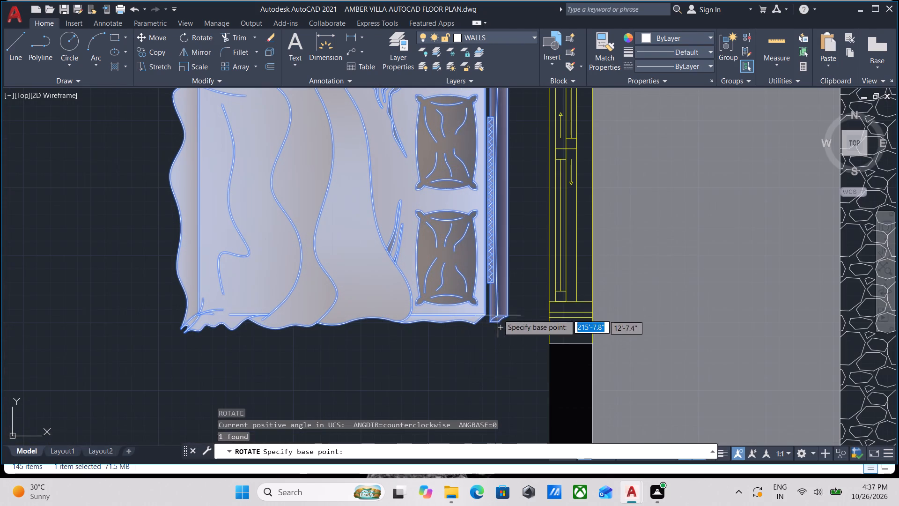
click(507, 196)
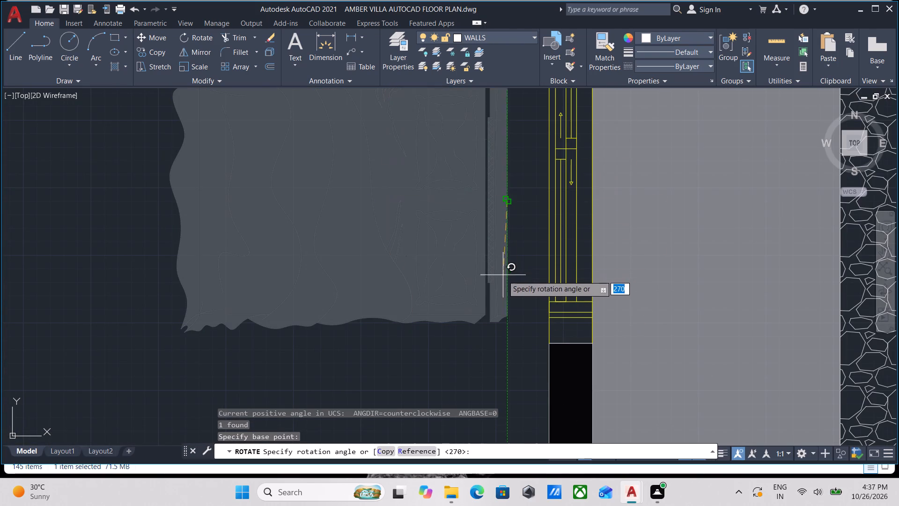
scroll(500, 310, down, 1)
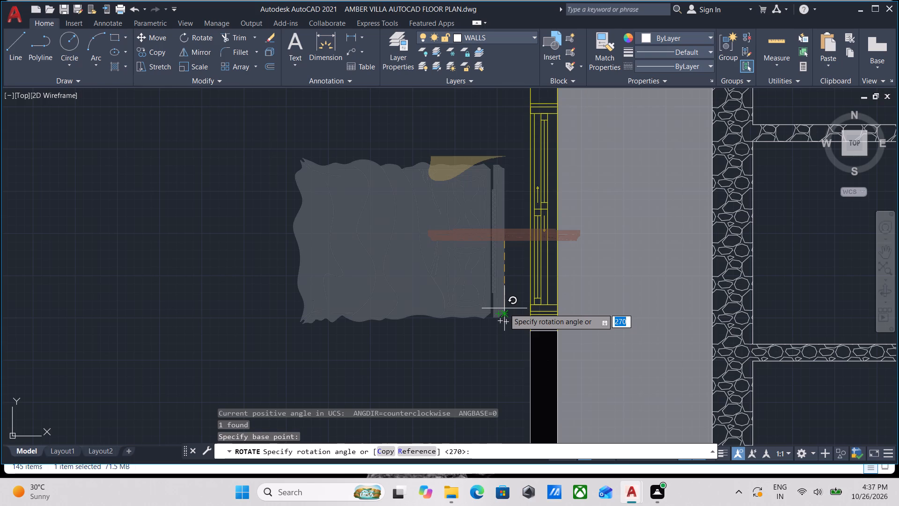
key(F8)
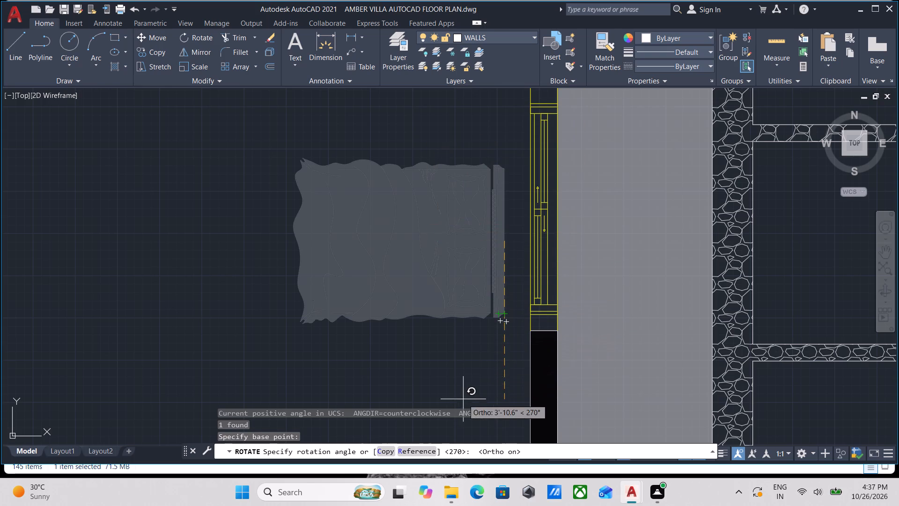
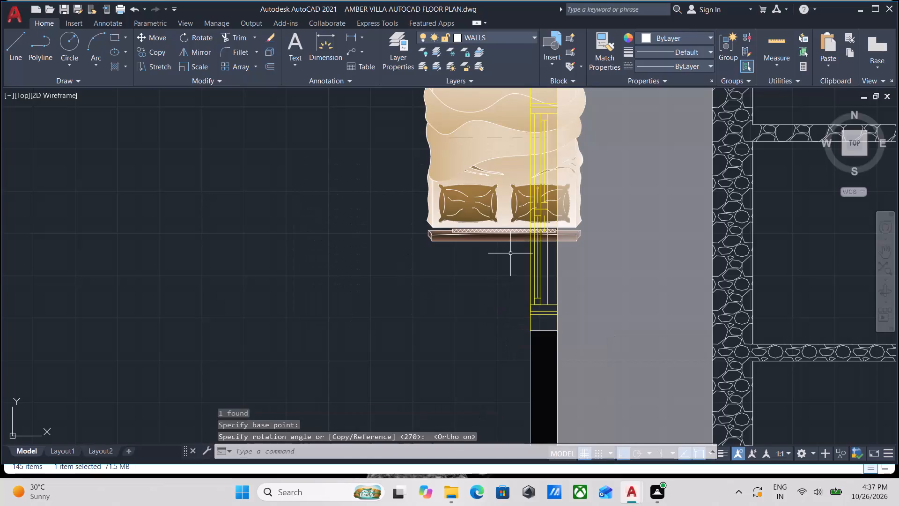
Move the bed horizontally by its headboard insertion point, away from the window wall into the middle of the bedroom.
click(511, 267)
click(469, 213)
click(504, 240)
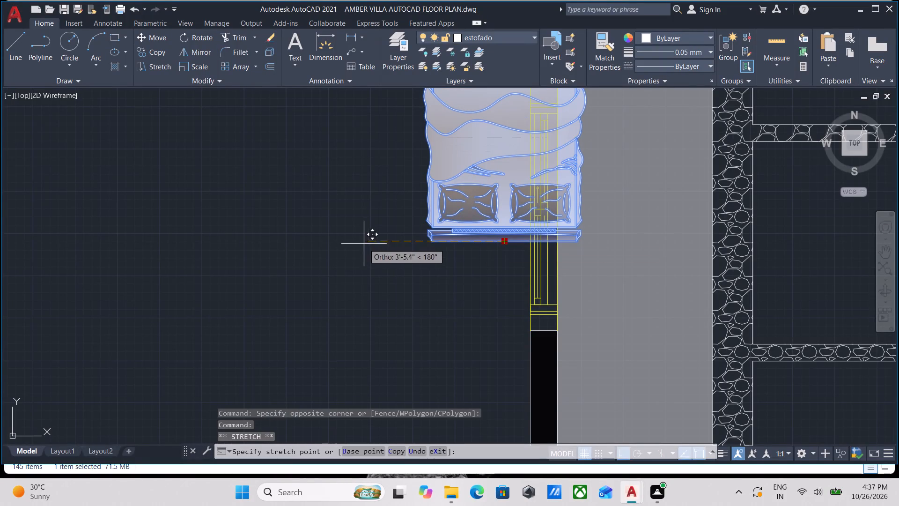
scroll(210, 265, down, 2)
middle_click(210, 265)
click(228, 265)
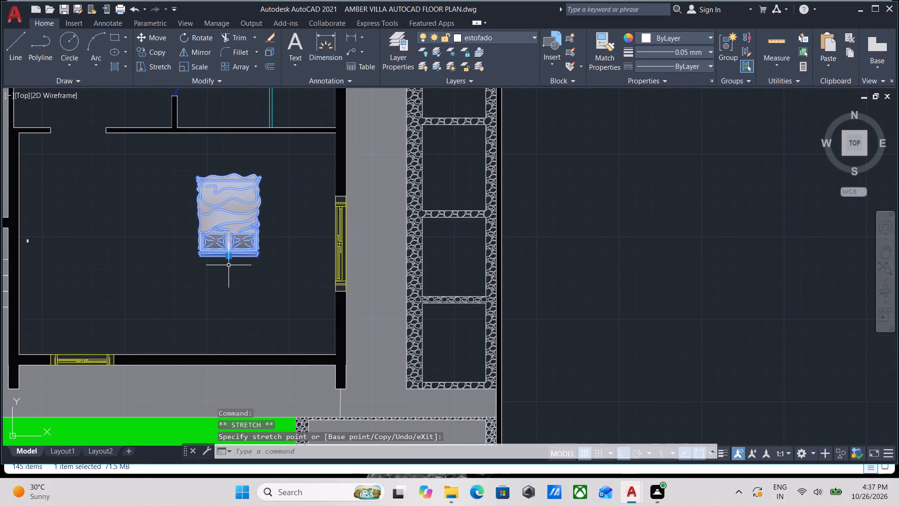
Move the bed straight down toward the bedroom's lower wall, using the middle of its headboard as base point.
scroll(233, 264, up, 1)
drag(281, 288, 280, 283)
click(221, 208)
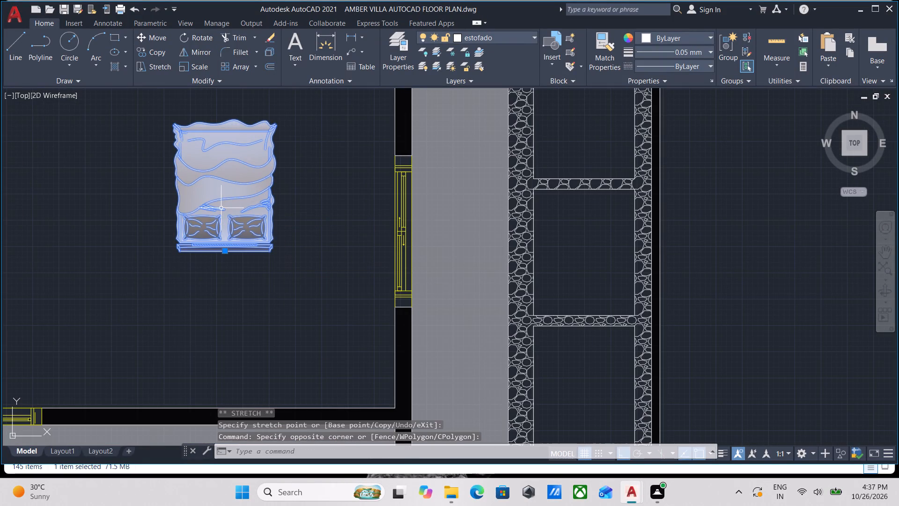
key(m)
key(Return)
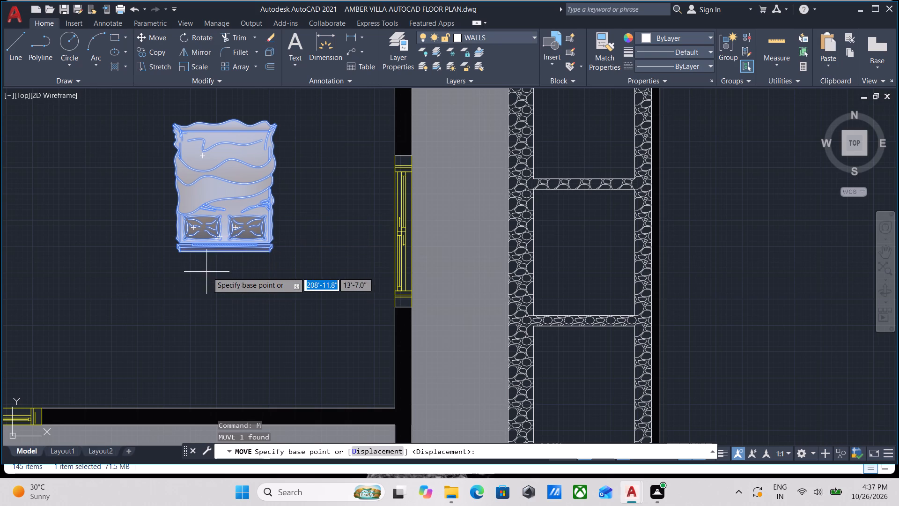
click(227, 251)
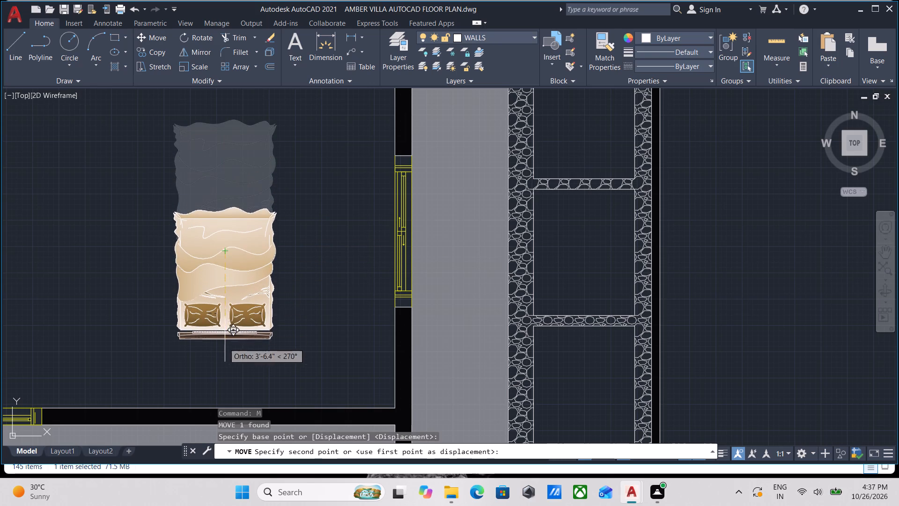
click(217, 393)
Scale the bed up from its upper-left foot-end corner to suit the bedroom.
scroll(221, 349, down, 1)
middle_drag(221, 349, 270, 326)
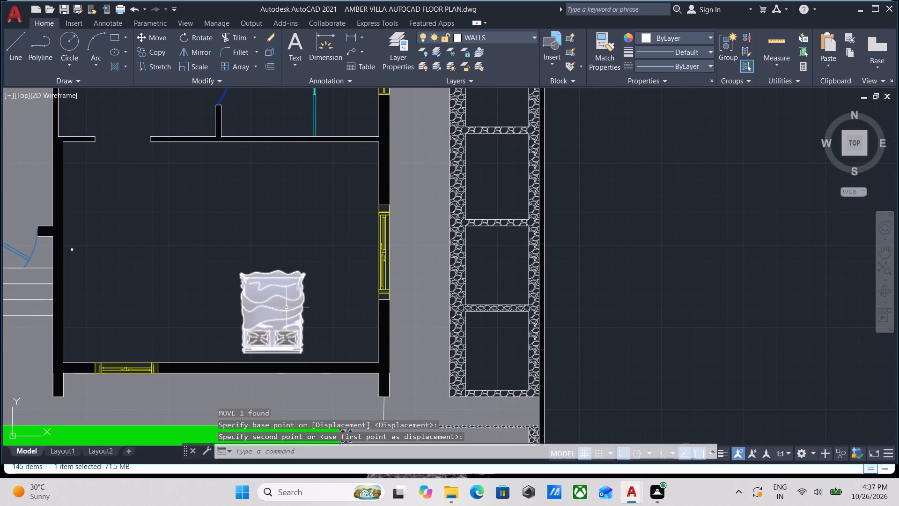
scroll(299, 308, up, 2)
drag(341, 304, 333, 305)
click(222, 300)
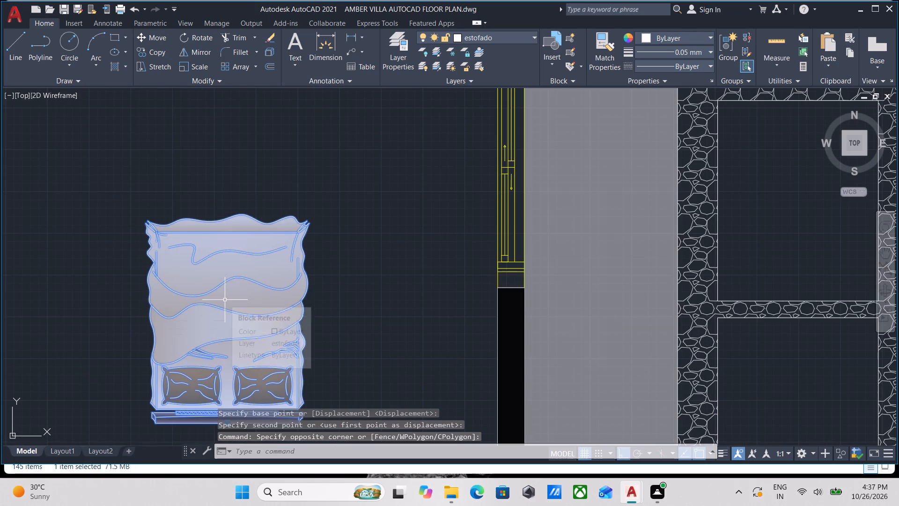
text(SCAL)
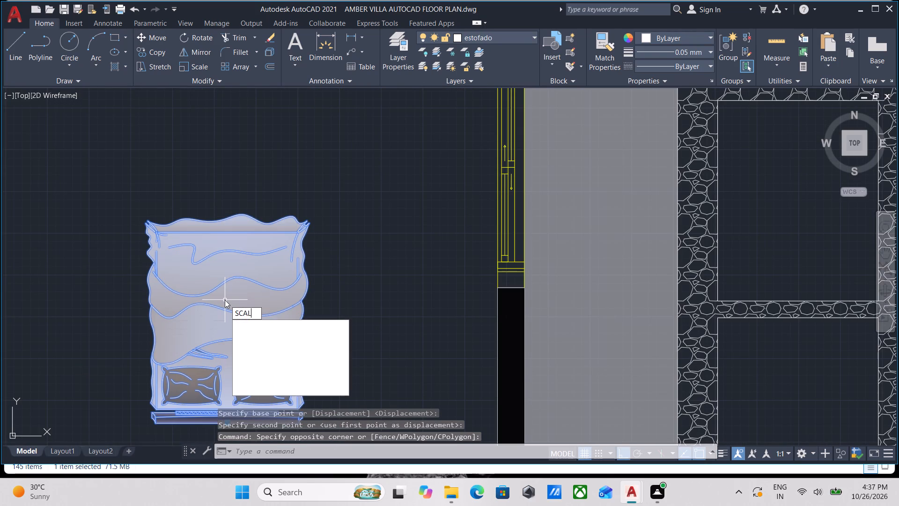
key(e)
key(Return)
scroll(169, 217, up, 1)
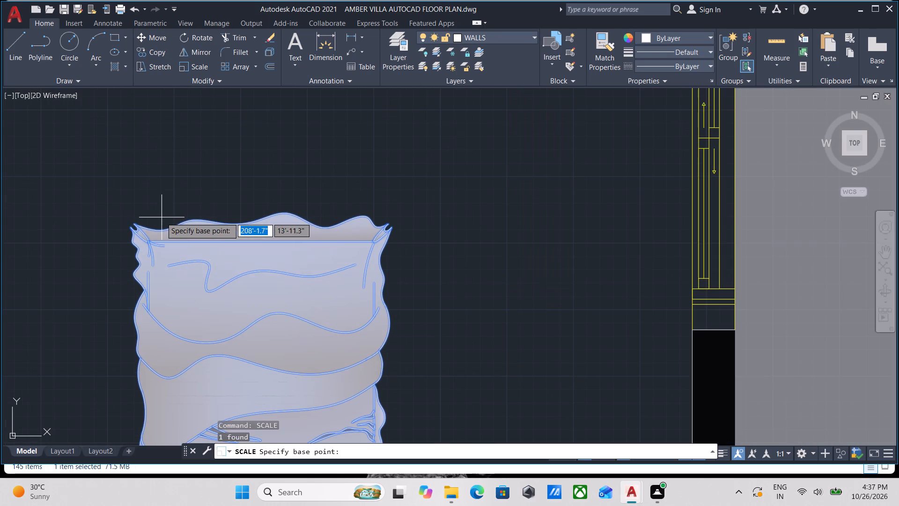
click(136, 226)
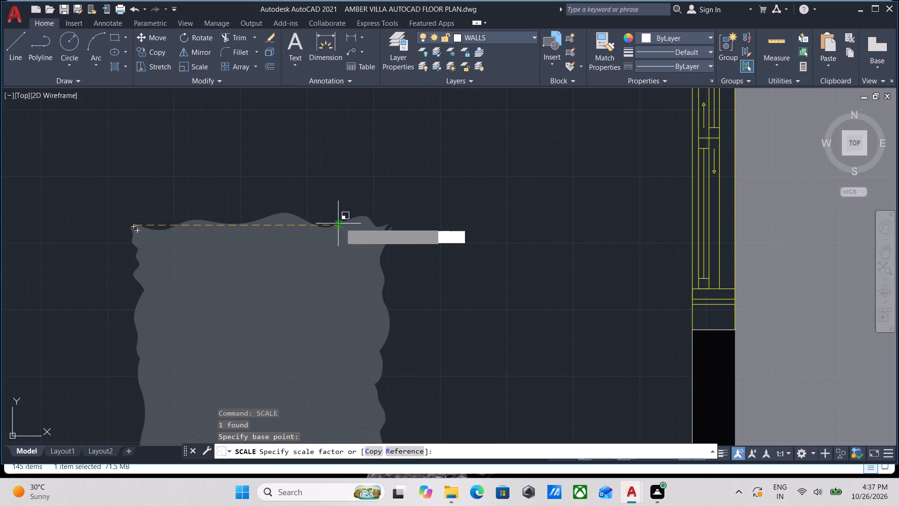
scroll(349, 220, down, 2)
click(363, 220)
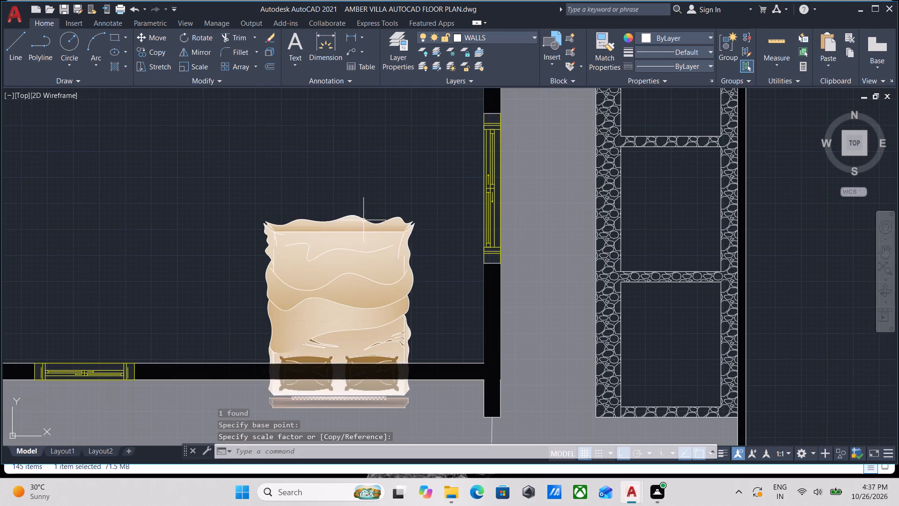
Move the bed about 2'-5" straight up by its insertion point so the headboard sits just inside the lower wall.
middle_drag(379, 255, 332, 189)
click(383, 201)
click(316, 214)
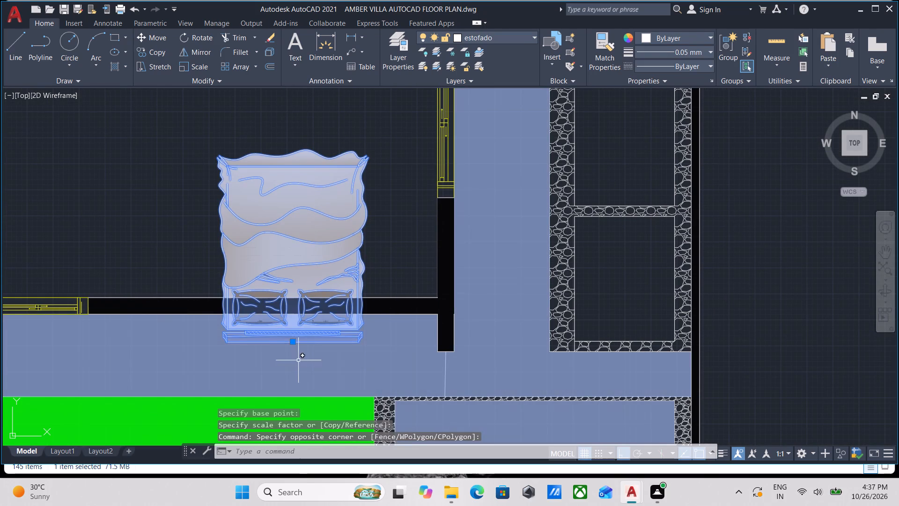
click(289, 340)
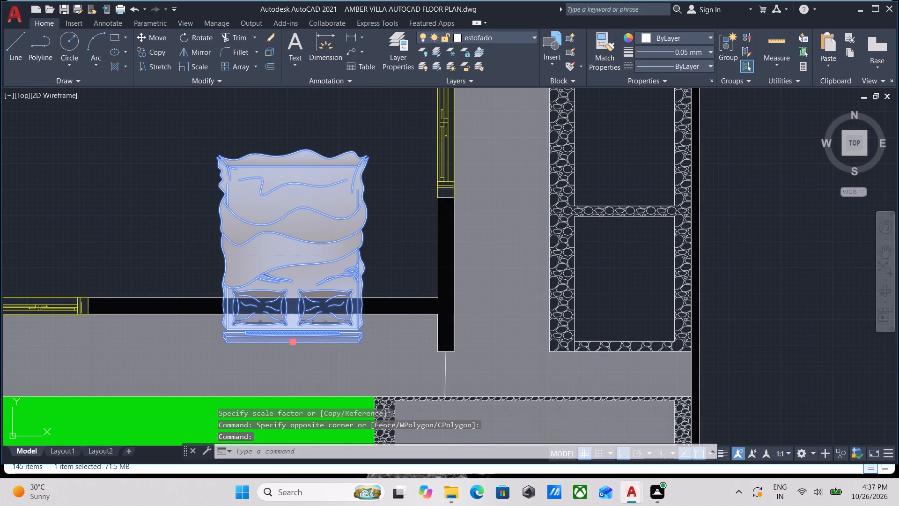
click(290, 342)
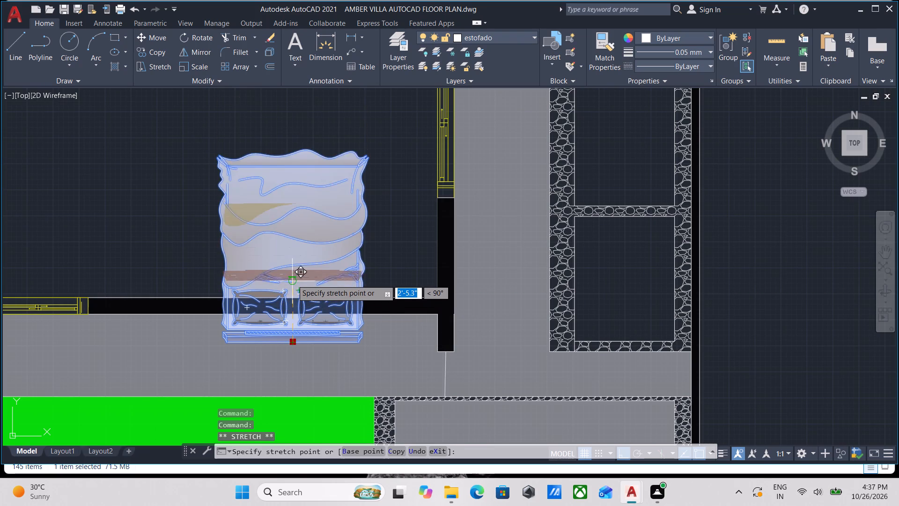
click(292, 280)
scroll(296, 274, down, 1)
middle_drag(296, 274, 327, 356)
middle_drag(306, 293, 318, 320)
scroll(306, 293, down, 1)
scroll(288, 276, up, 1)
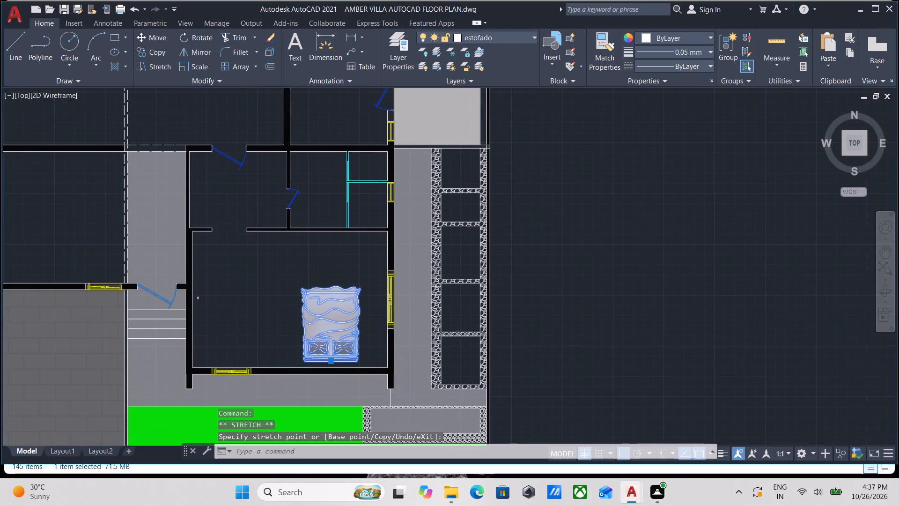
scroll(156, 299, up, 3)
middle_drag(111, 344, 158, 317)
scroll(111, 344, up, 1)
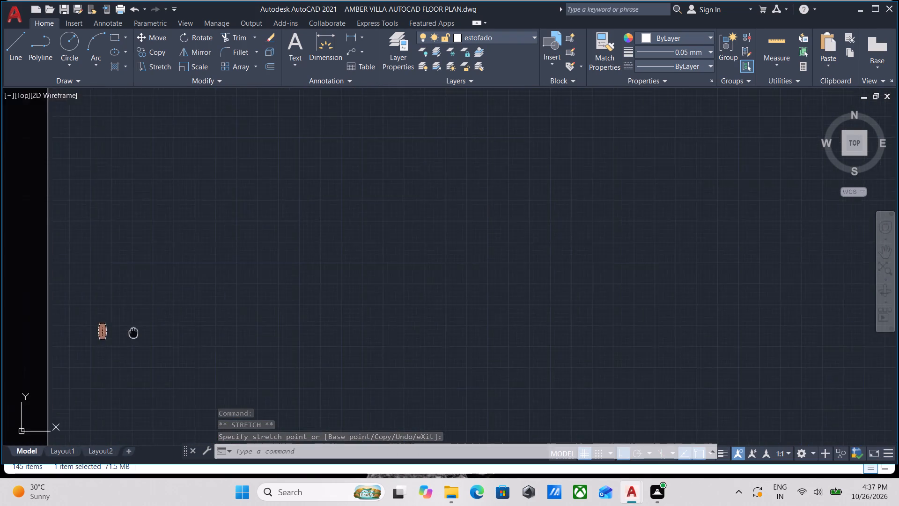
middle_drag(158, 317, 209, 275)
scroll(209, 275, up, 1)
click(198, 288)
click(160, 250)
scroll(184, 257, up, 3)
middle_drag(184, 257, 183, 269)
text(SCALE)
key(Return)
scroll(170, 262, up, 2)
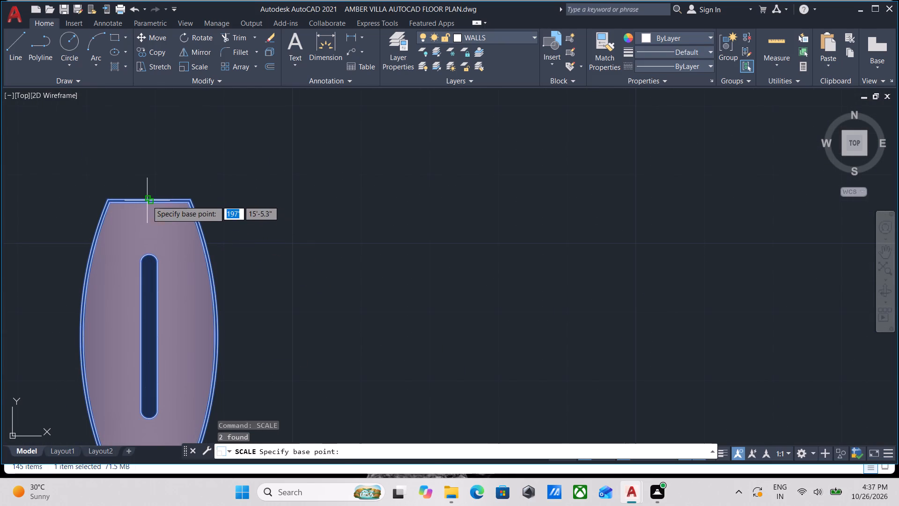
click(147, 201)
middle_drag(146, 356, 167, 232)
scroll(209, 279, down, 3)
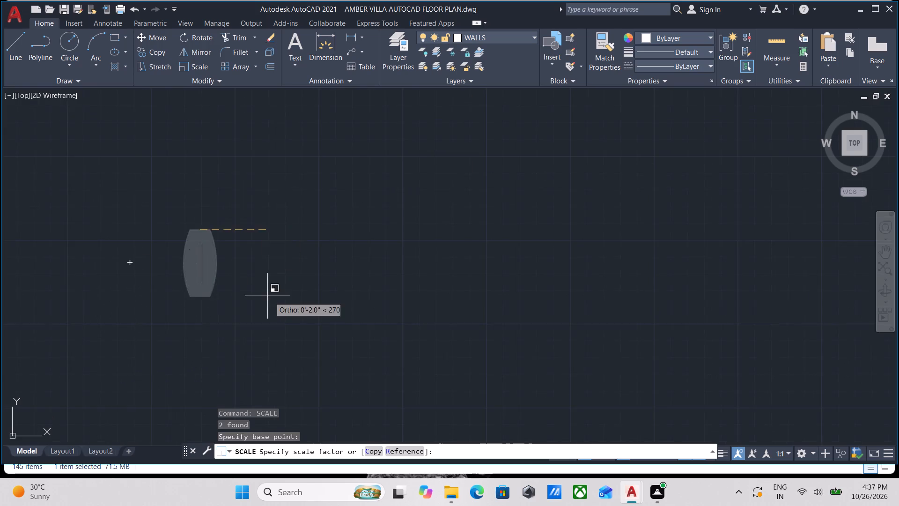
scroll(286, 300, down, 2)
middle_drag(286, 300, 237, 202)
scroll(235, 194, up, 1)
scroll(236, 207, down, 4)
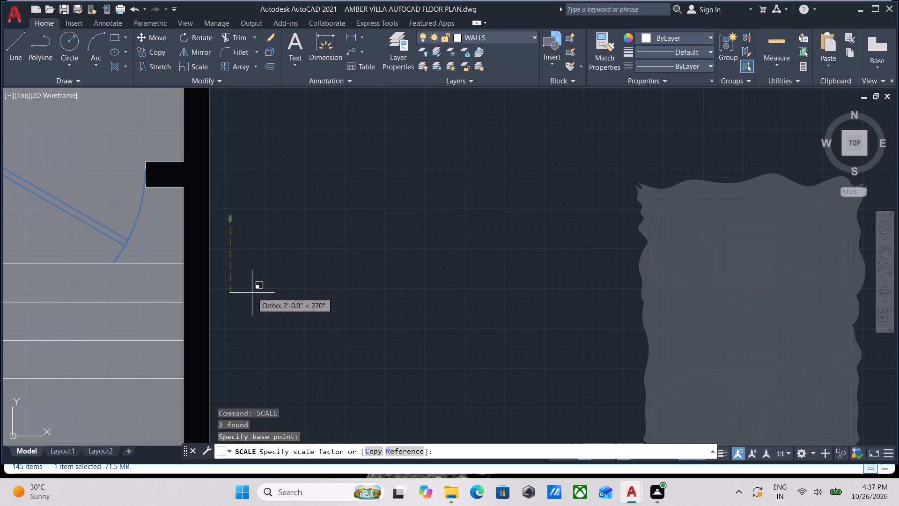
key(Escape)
Scale only the tiny boat-shaped table up from the midpoint of its top edge to a size that suits the bedroom.
scroll(238, 219, up, 3)
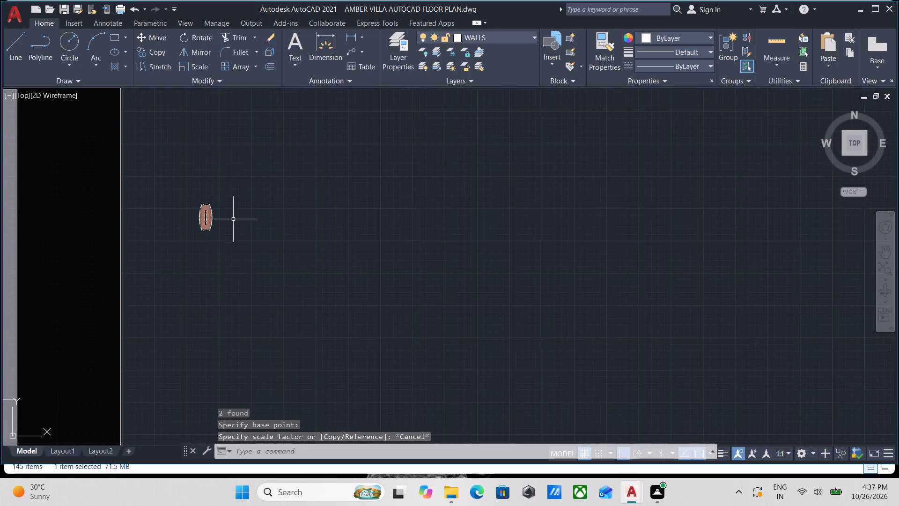
scroll(205, 216, up, 2)
scroll(220, 208, down, 2)
scroll(221, 207, up, 5)
click(226, 206)
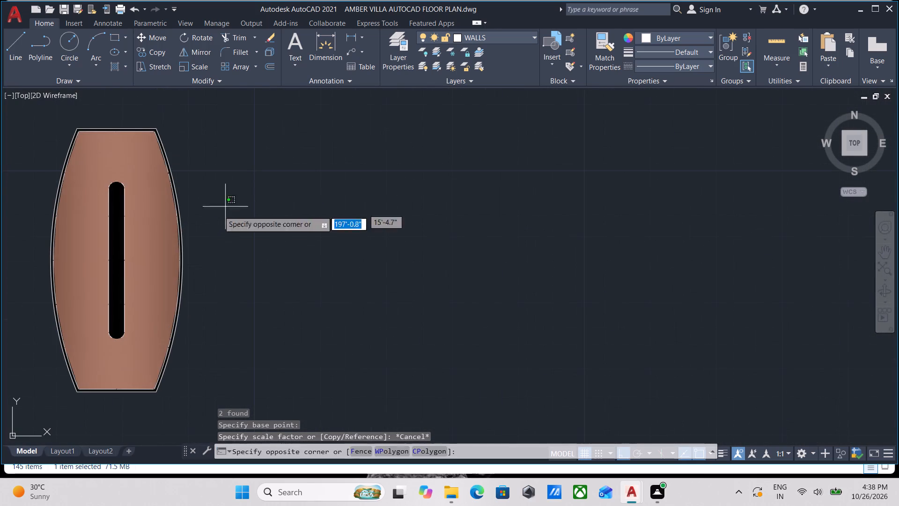
click(145, 243)
scroll(206, 226, down, 6)
scroll(318, 236, down, 4)
scroll(272, 230, up, 1)
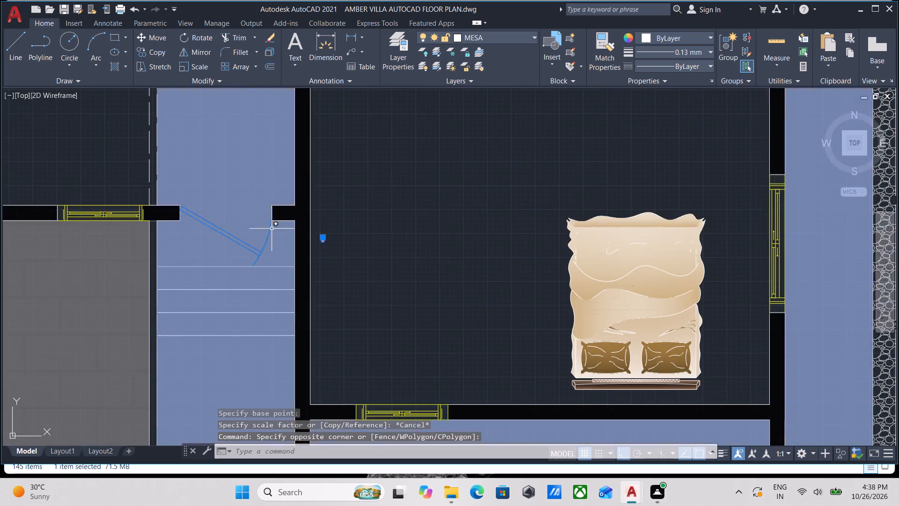
scroll(272, 229, up, 1)
middle_drag(328, 253, 337, 283)
scroll(370, 281, up, 2)
middle_drag(371, 281, 368, 298)
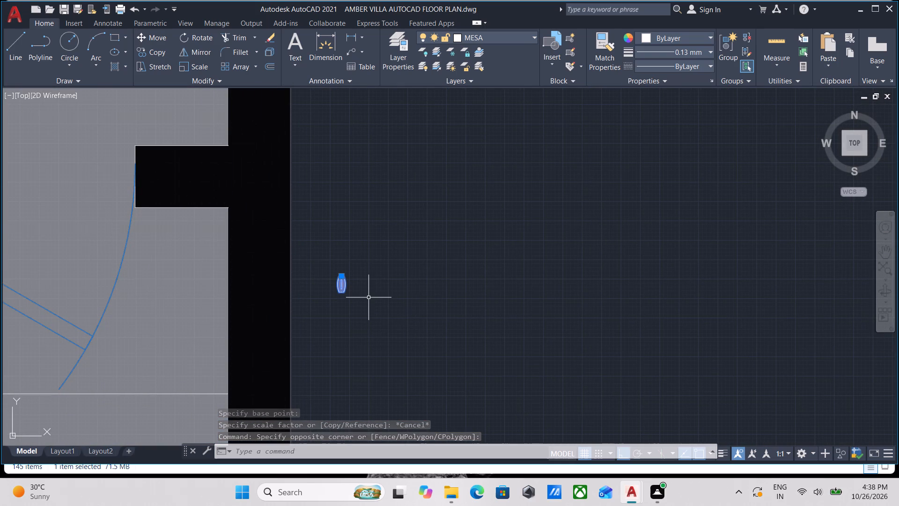
text(SCA)
key(Return)
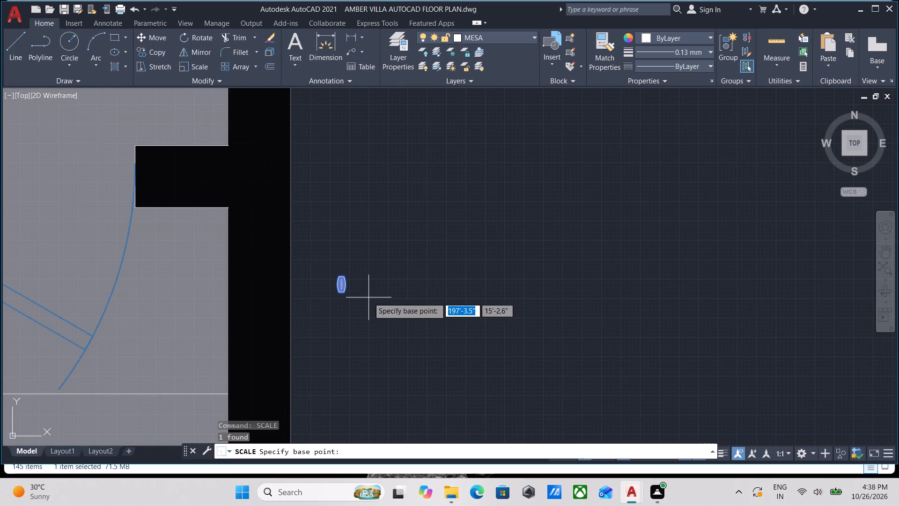
scroll(346, 275, up, 5)
click(329, 294)
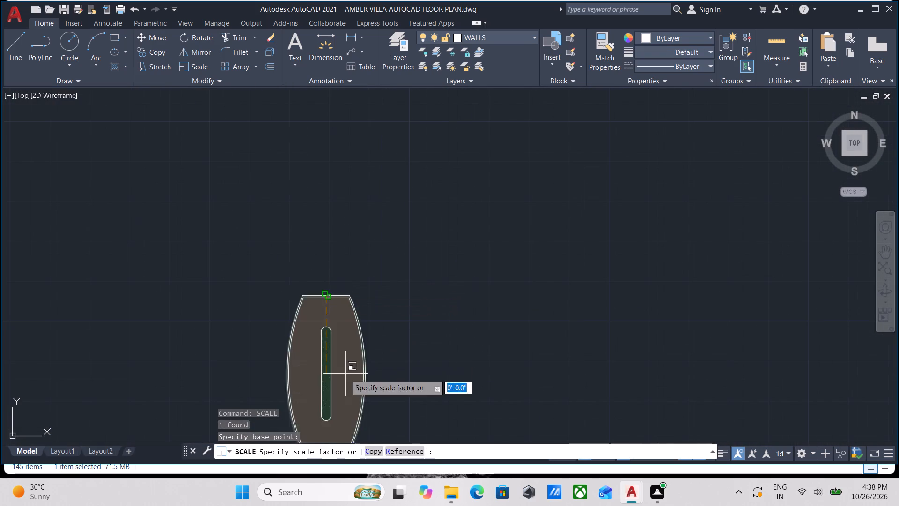
middle_drag(345, 374, 358, 248)
scroll(350, 342, down, 2)
scroll(372, 394, down, 3)
middle_drag(372, 394, 370, 258)
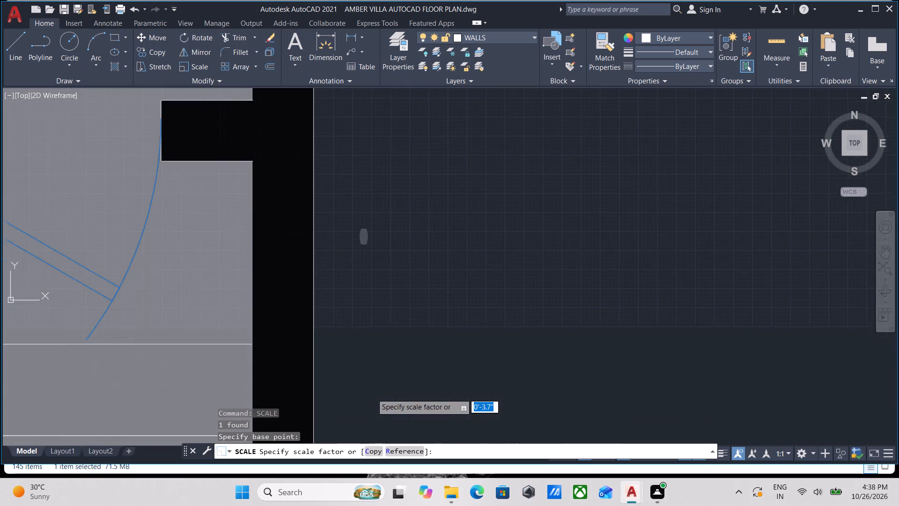
middle_drag(370, 258, 369, 232)
scroll(387, 343, down, 1)
middle_drag(387, 343, 401, 258)
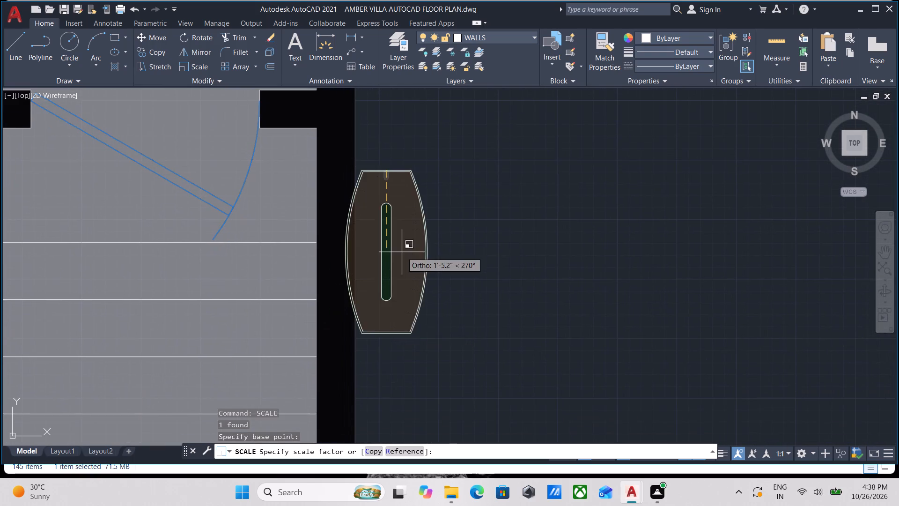
click(398, 274)
Move the enlarged table horizontally off the wall opposite the window so it stands just inside the bedroom.
middle_drag(432, 310, 427, 252)
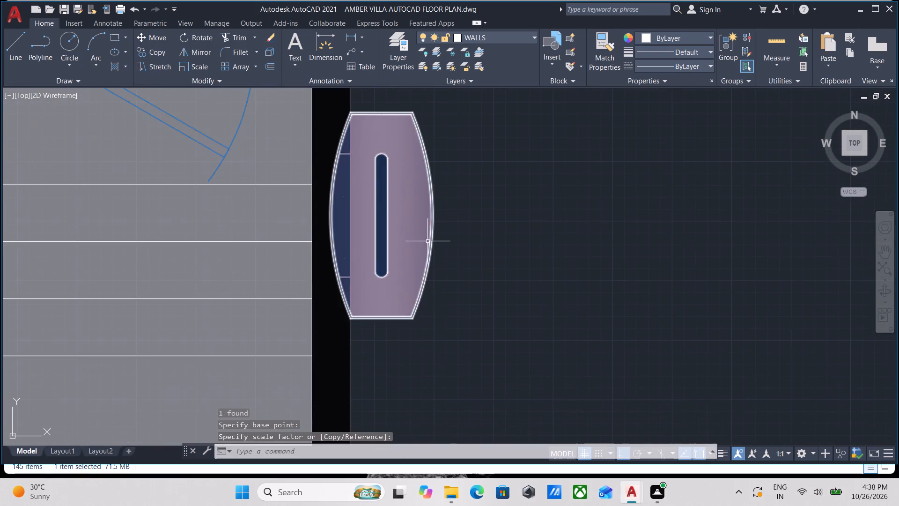
drag(459, 360, 453, 355)
click(396, 287)
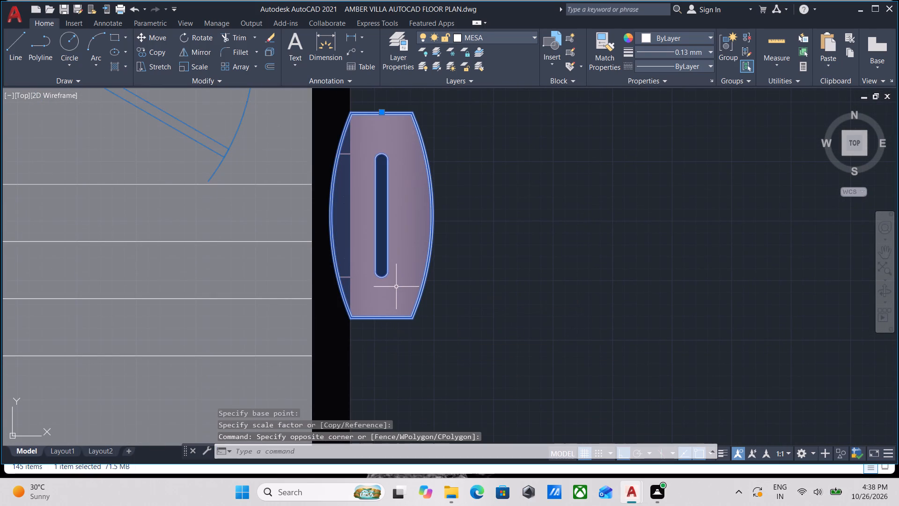
key(m)
key(Return)
scroll(335, 220, up, 2)
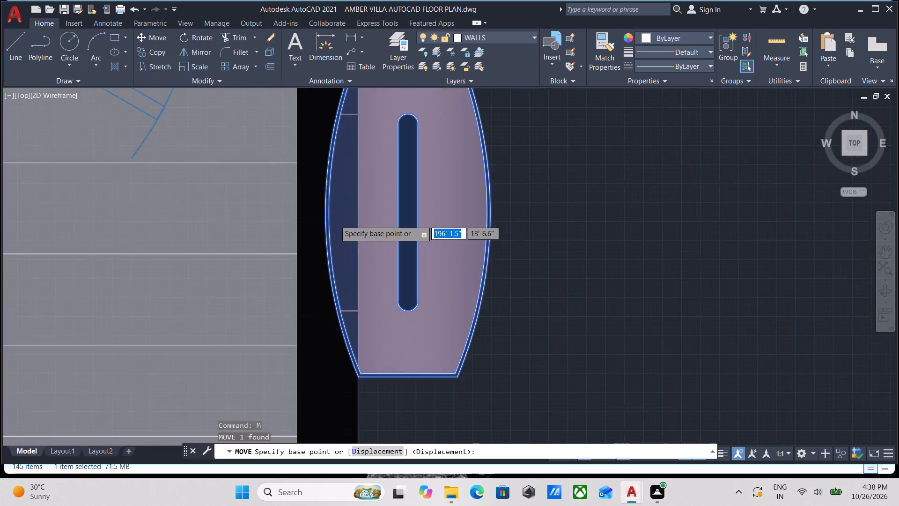
click(323, 216)
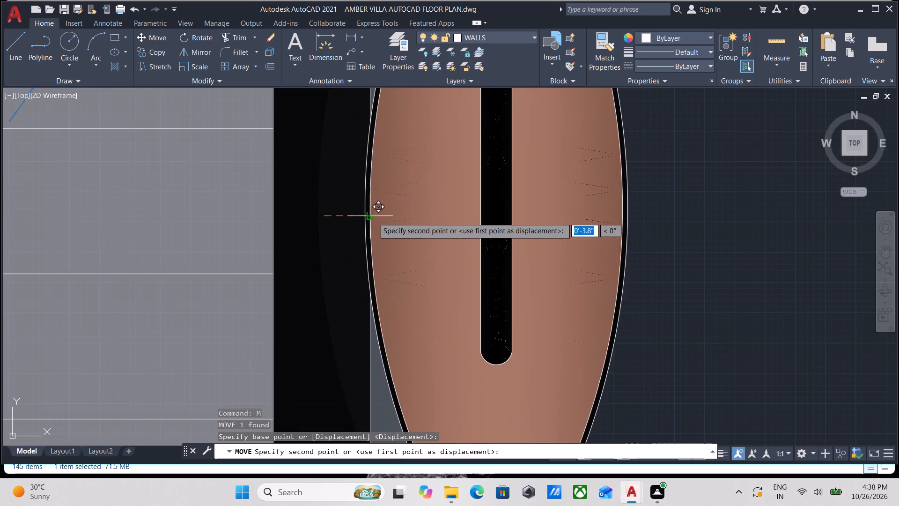
click(394, 216)
Review the placement of the bed and table in the bedroom and the surrounding rooms of the floor plan.
scroll(443, 219, down, 4)
scroll(476, 241, down, 1)
middle_drag(476, 241, 450, 269)
middle_drag(497, 263, 471, 267)
scroll(453, 265, up, 1)
scroll(453, 265, down, 2)
middle_drag(453, 265, 365, 303)
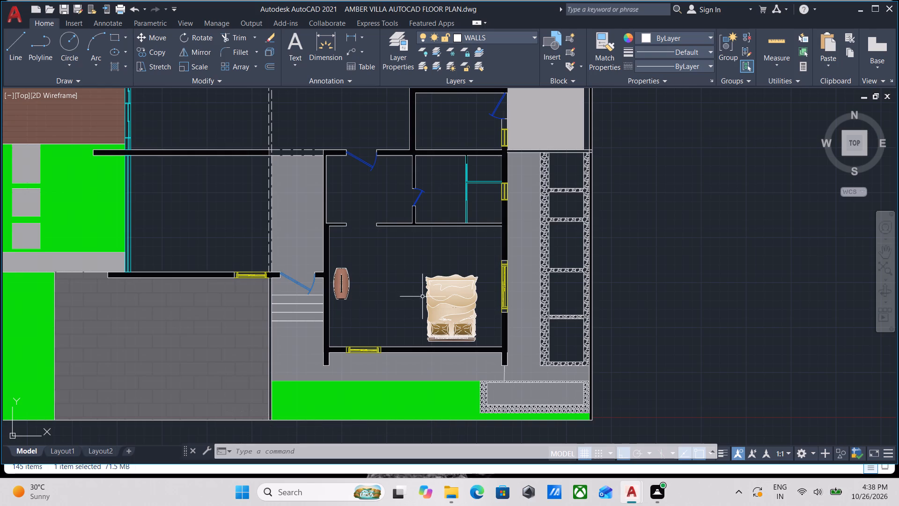
scroll(423, 296, up, 1)
scroll(424, 295, down, 2)
middle_drag(422, 301, 377, 369)
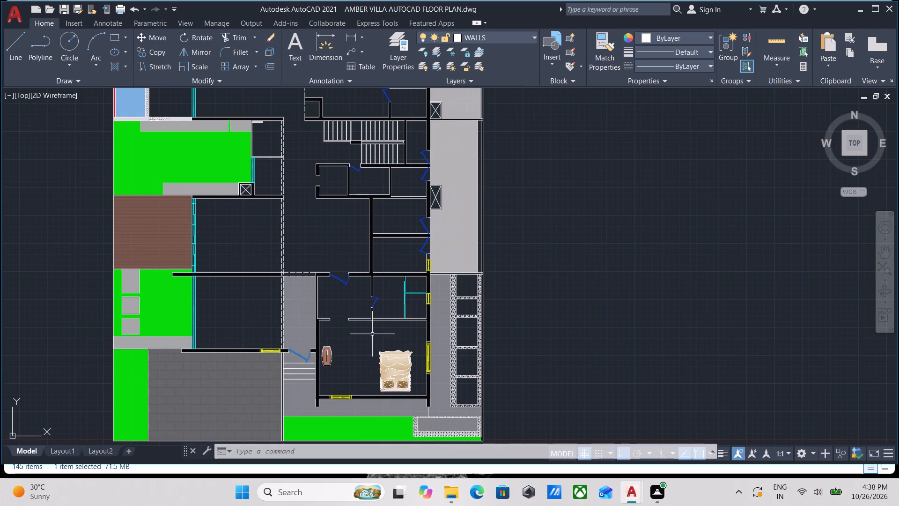
scroll(374, 343, up, 2)
scroll(369, 354, down, 1)
middle_drag(369, 354, 354, 325)
scroll(352, 318, up, 2)
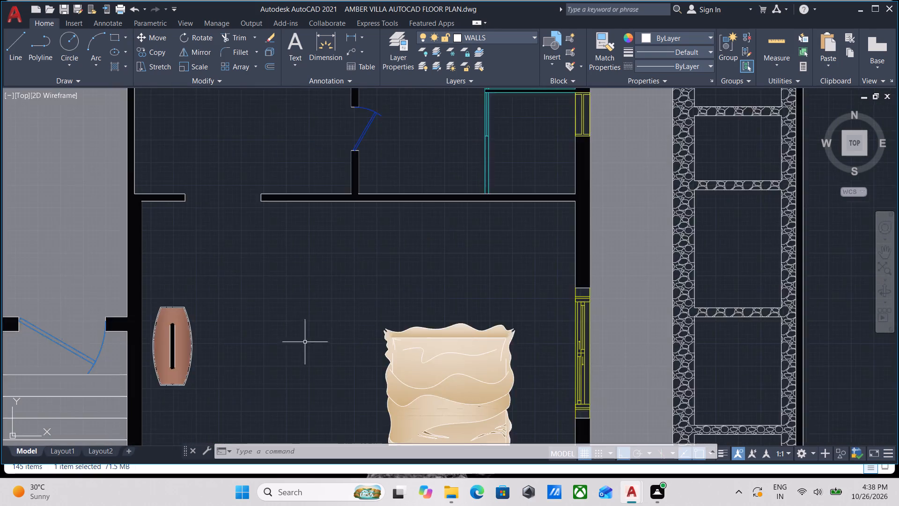
scroll(303, 342, up, 1)
scroll(182, 331, down, 2)
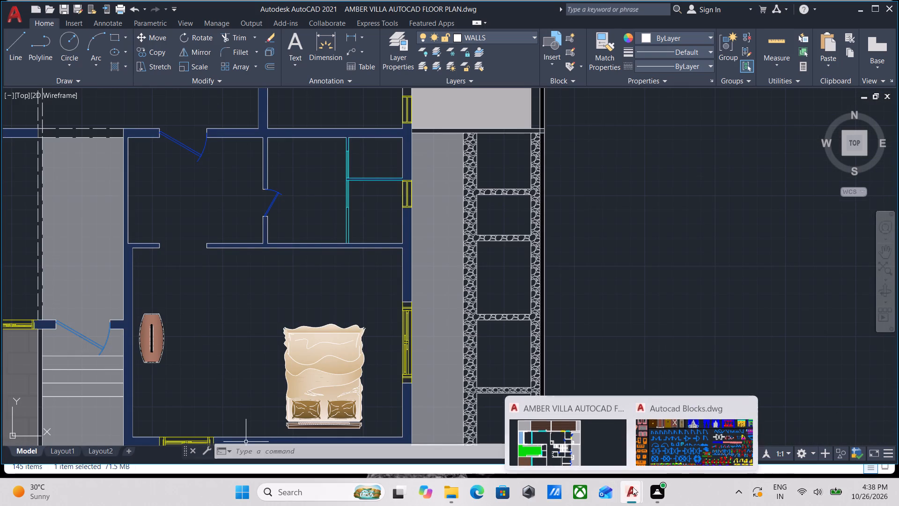
Switch to the Autocad Blocks drawing and locate the long slatted rectangular block in the lowest row of coloured furniture.
click(670, 443)
scroll(413, 284, down, 1)
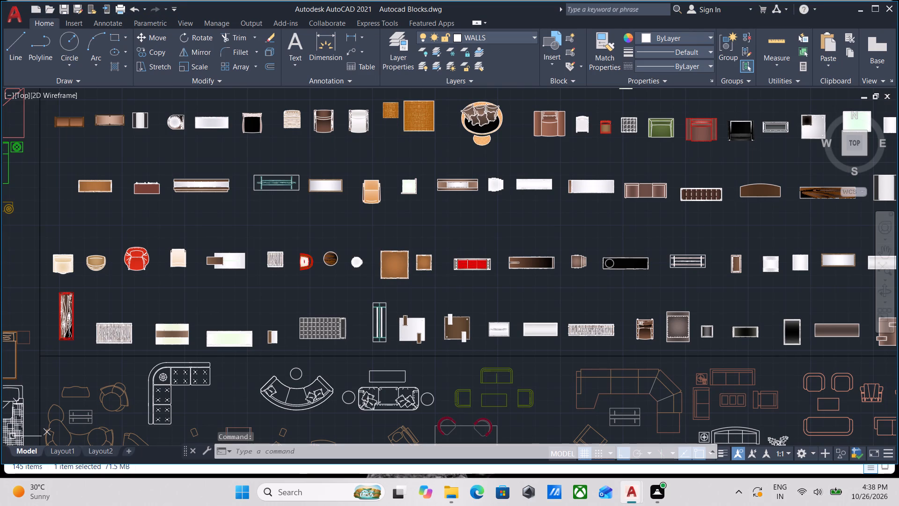
scroll(554, 299, up, 3)
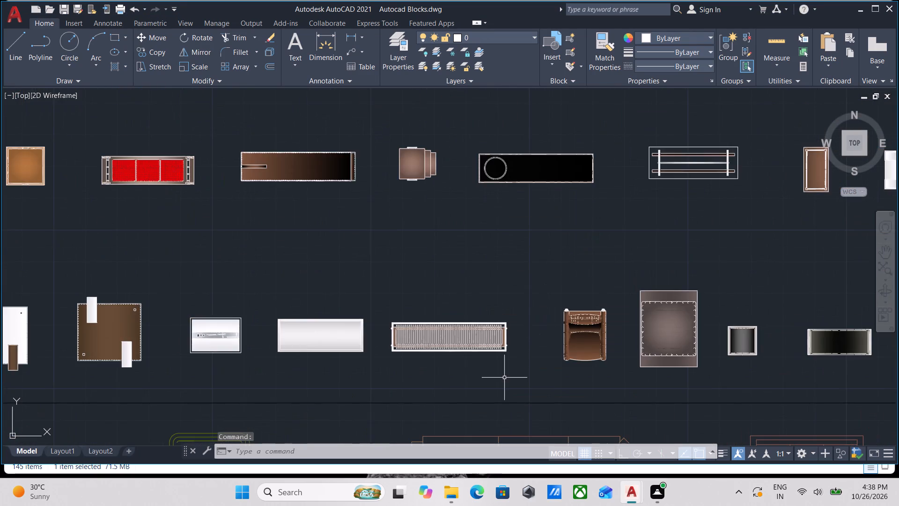
scroll(504, 378, up, 1)
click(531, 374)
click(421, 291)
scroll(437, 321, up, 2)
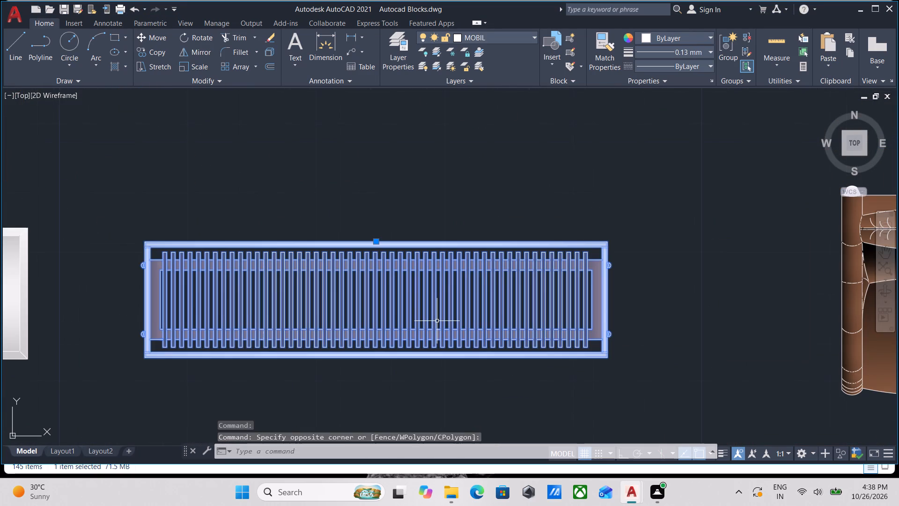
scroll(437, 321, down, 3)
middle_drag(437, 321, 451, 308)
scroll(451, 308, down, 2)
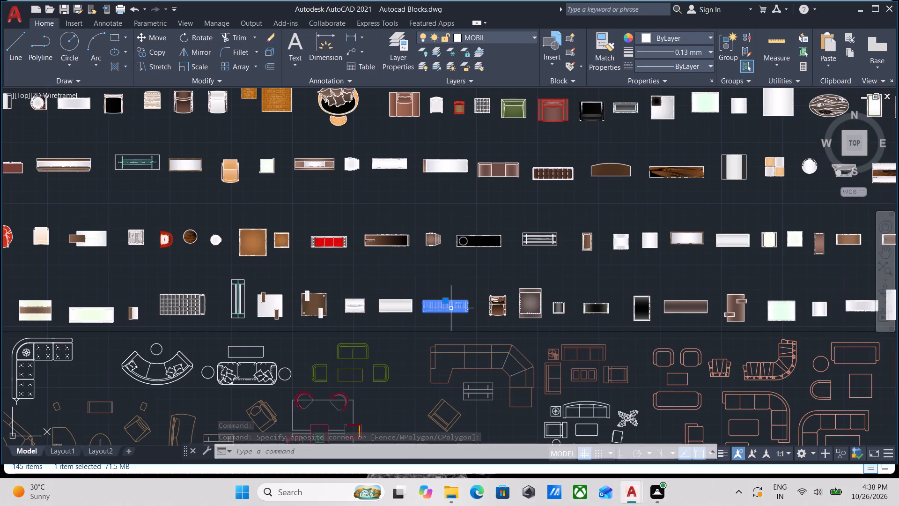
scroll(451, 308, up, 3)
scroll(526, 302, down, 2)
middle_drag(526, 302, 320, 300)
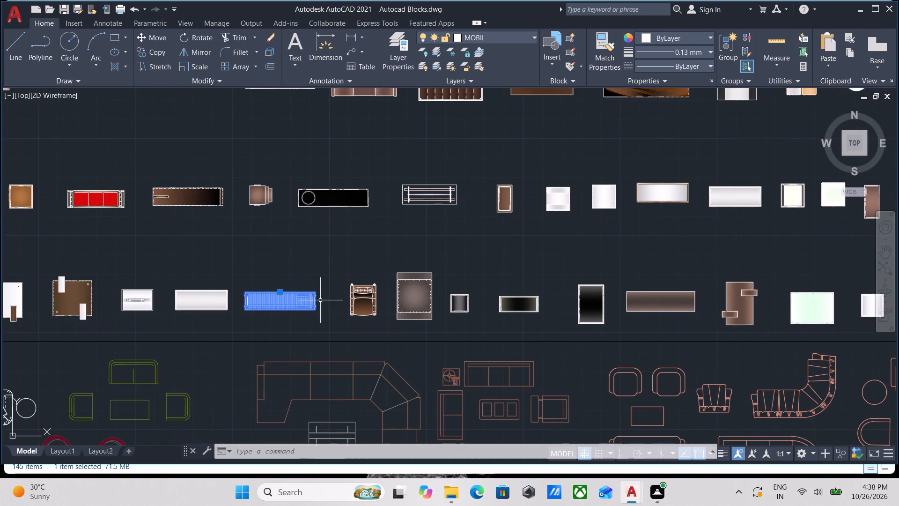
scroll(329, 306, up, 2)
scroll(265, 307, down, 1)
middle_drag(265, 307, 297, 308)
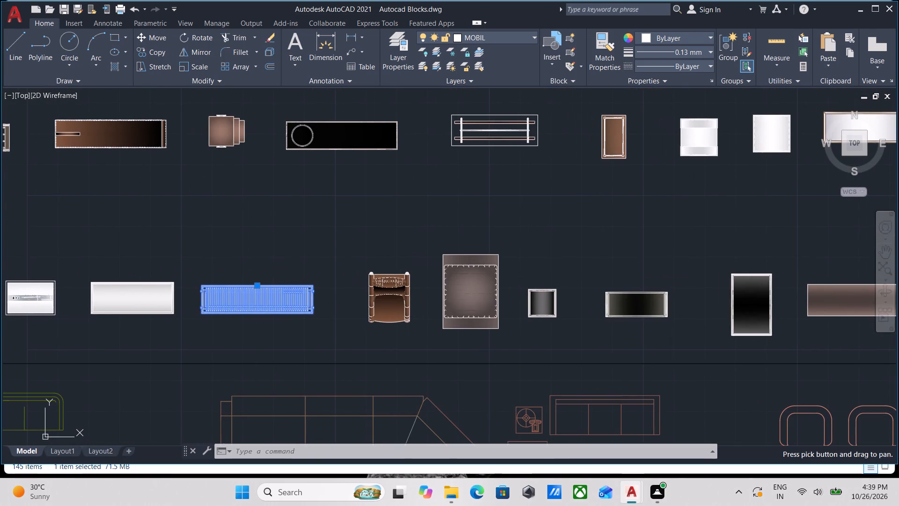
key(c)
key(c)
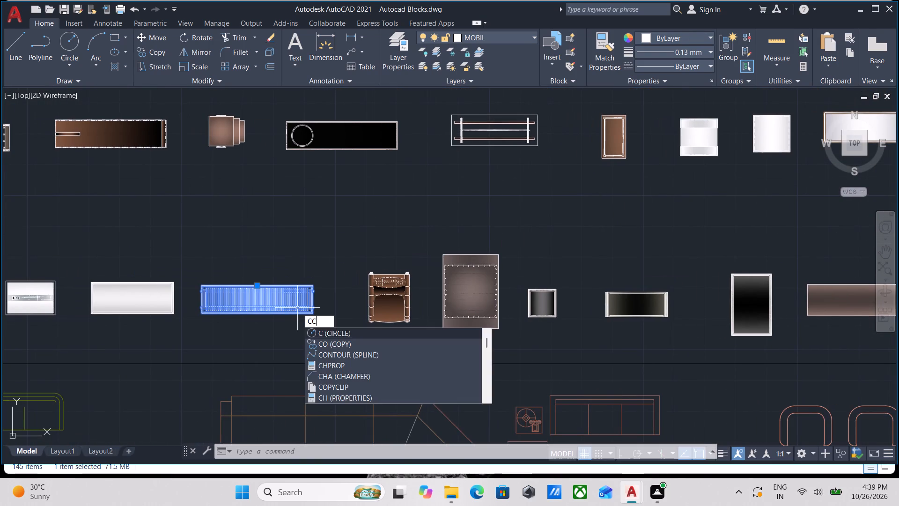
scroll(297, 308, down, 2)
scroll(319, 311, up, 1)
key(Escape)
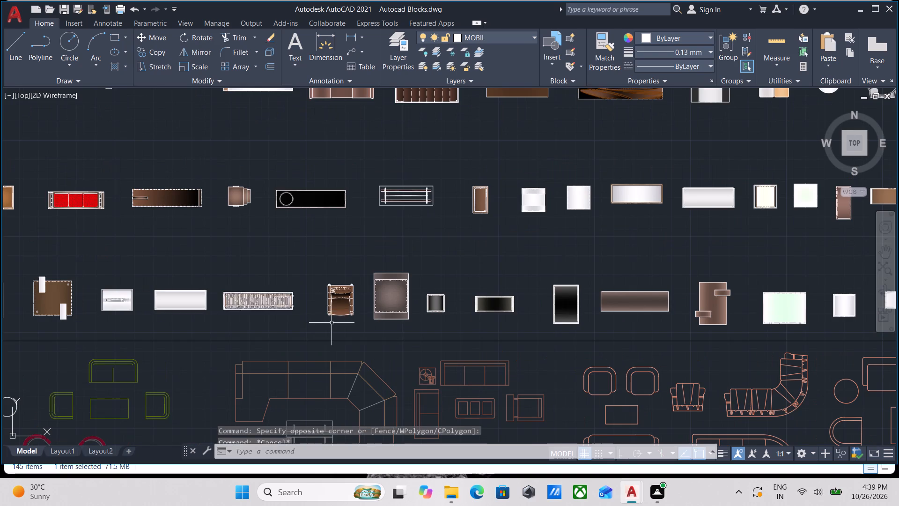
Copy the long slatted rectangular block beside the brown armchair to the clipboard.
scroll(332, 328, up, 2)
click(283, 335)
click(186, 242)
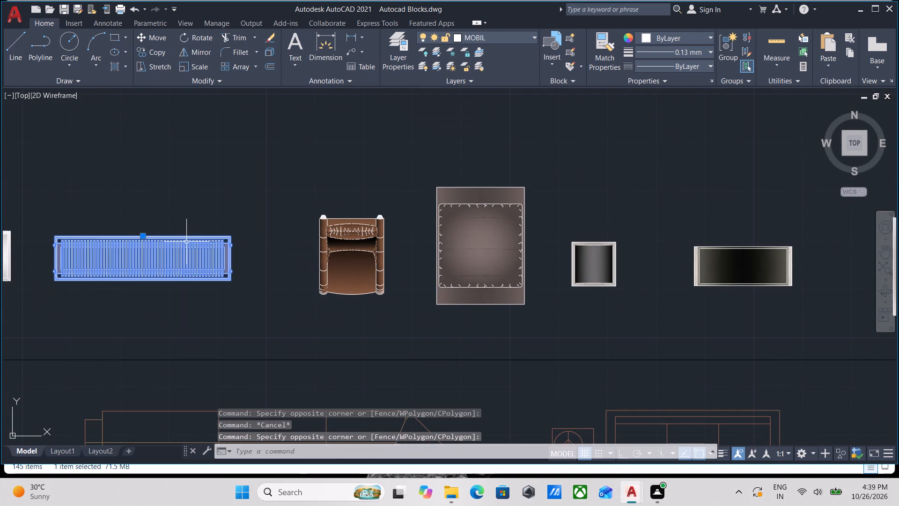
key(ctrl+c)
Examine the selected slatted block up close and against the neighbouring furniture blocks.
scroll(226, 296, down, 1)
middle_drag(226, 296, 366, 260)
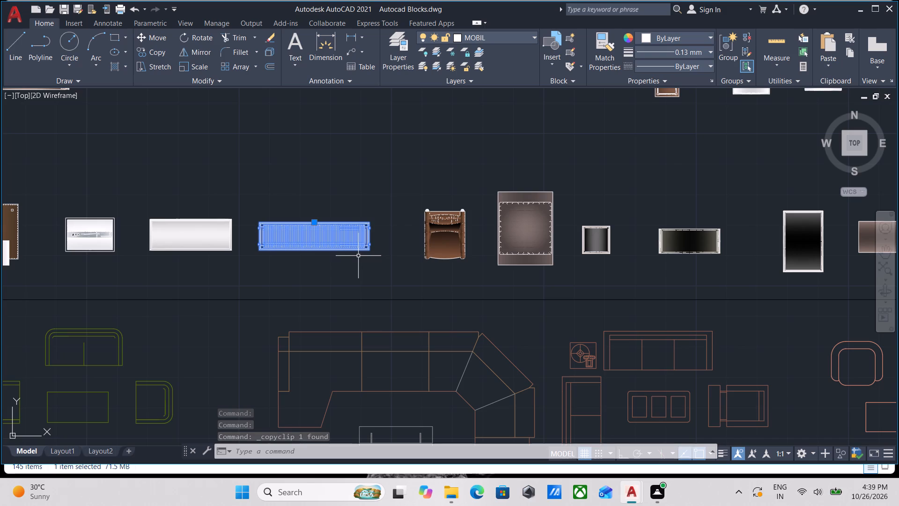
scroll(358, 256, up, 1)
middle_drag(265, 252, 316, 293)
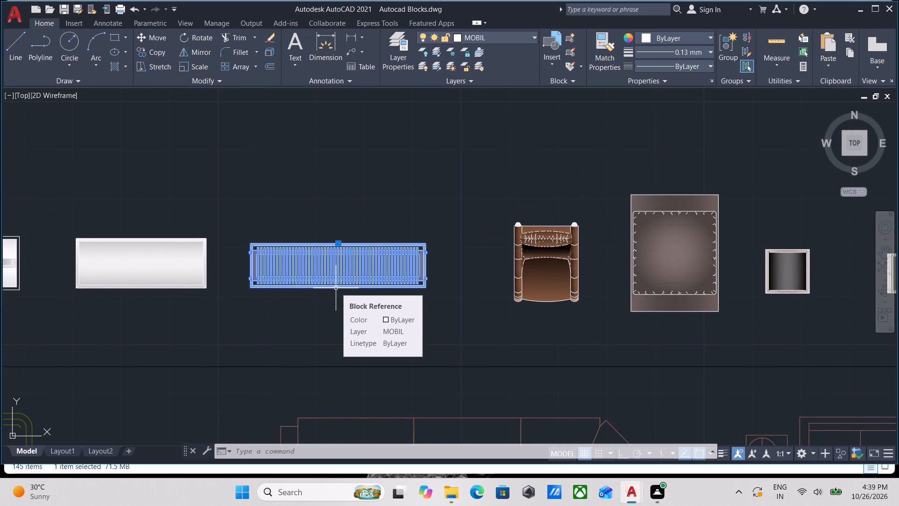
scroll(336, 288, up, 2)
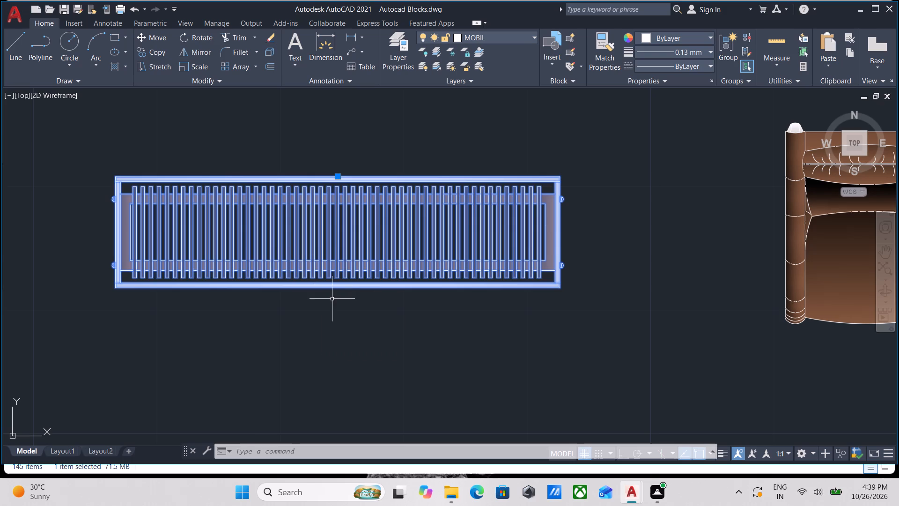
scroll(333, 299, up, 2)
scroll(333, 299, down, 2)
middle_drag(351, 300, 381, 295)
scroll(381, 295, down, 2)
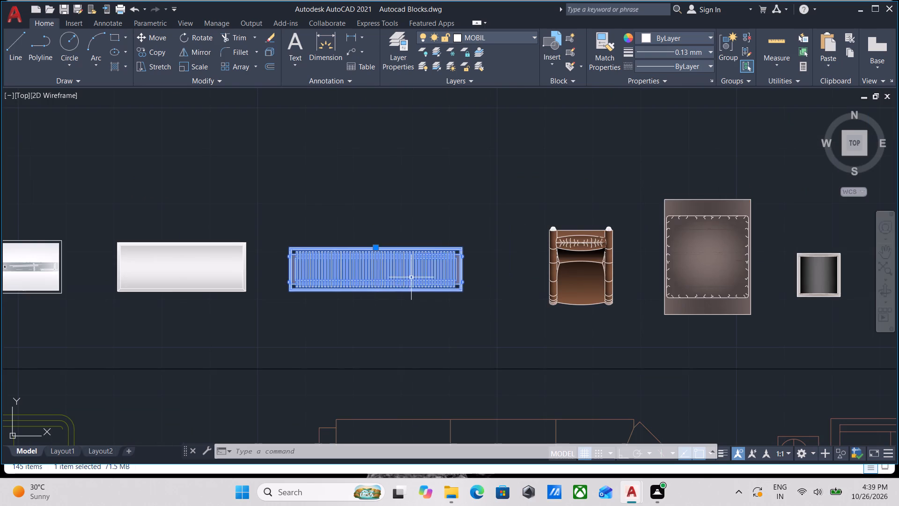
scroll(394, 284, up, 2)
scroll(326, 317, down, 1)
middle_drag(325, 318, 272, 342)
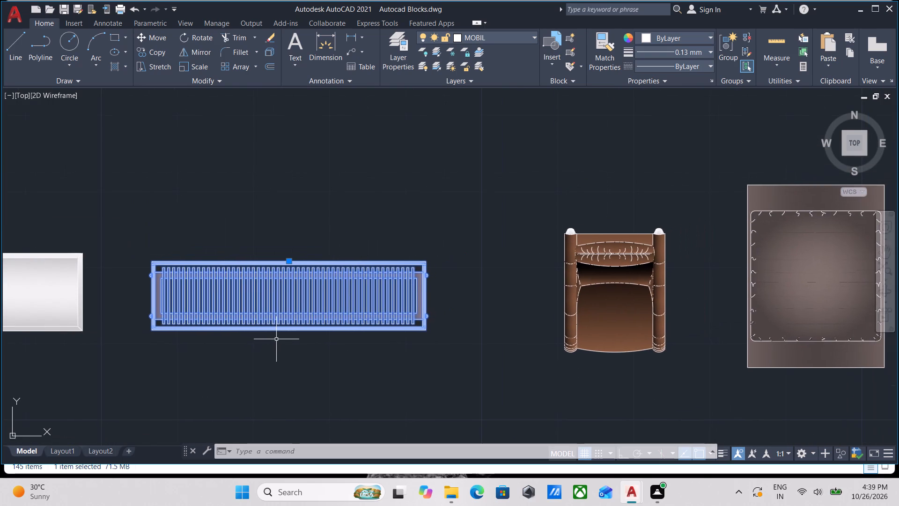
scroll(297, 347, up, 1)
scroll(314, 338, down, 1)
middle_click(314, 338)
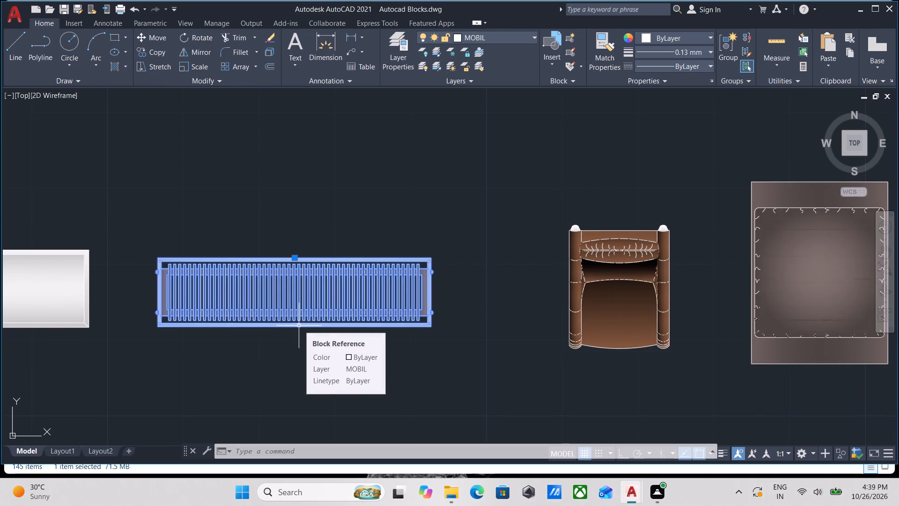
Copy the selected slatted block to the clipboard again.
key(ctrl+c)
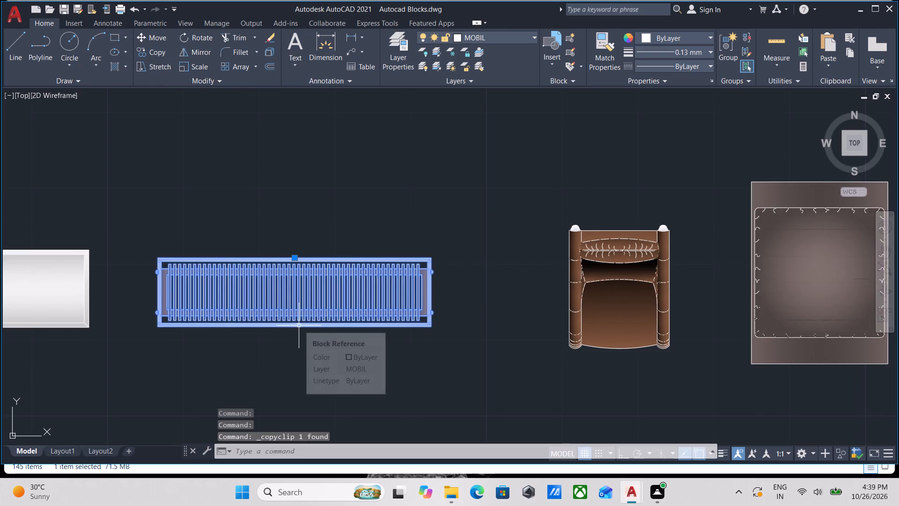
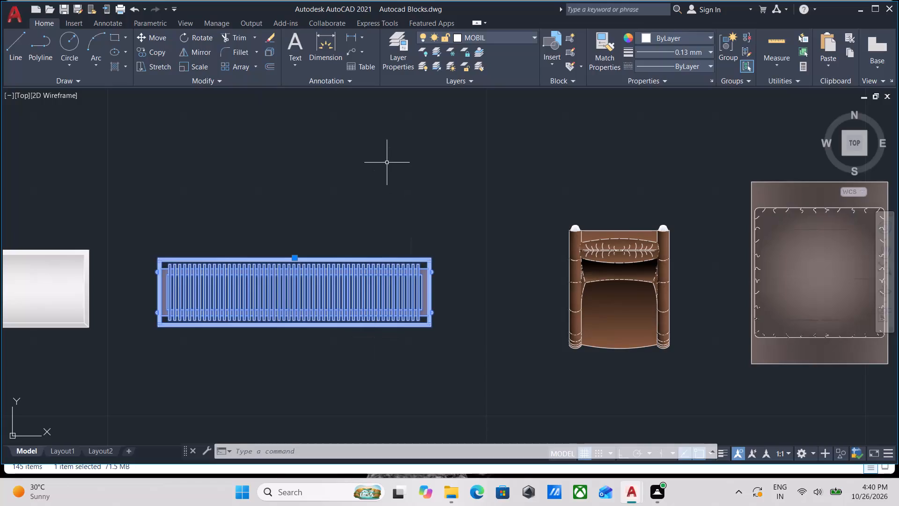
Examine the blocks in the lowest row of coloured furniture, on both sides of the selected slatted block.
scroll(273, 203, down, 2)
middle_drag(302, 210, 436, 336)
scroll(344, 327, up, 2)
scroll(379, 303, down, 1)
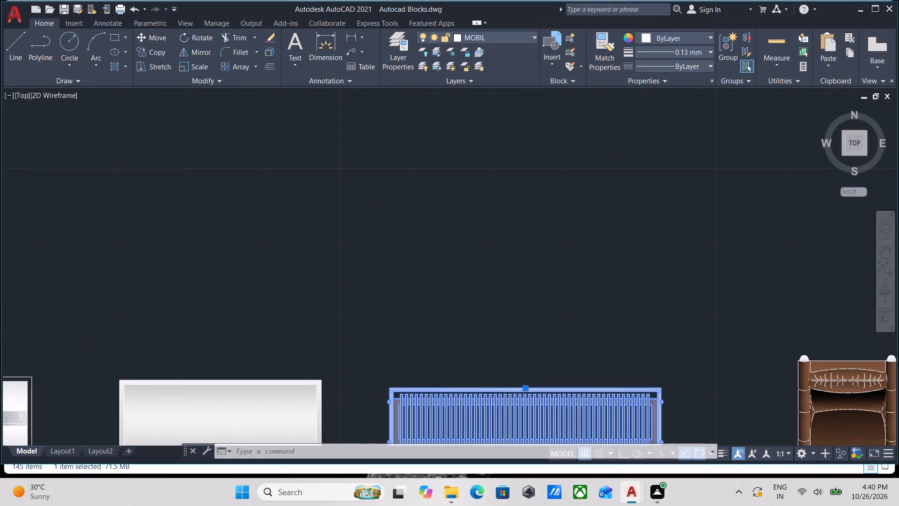
scroll(381, 303, down, 2)
middle_drag(387, 305, 432, 327)
scroll(356, 298, up, 2)
scroll(413, 283, down, 2)
middle_drag(421, 284, 440, 284)
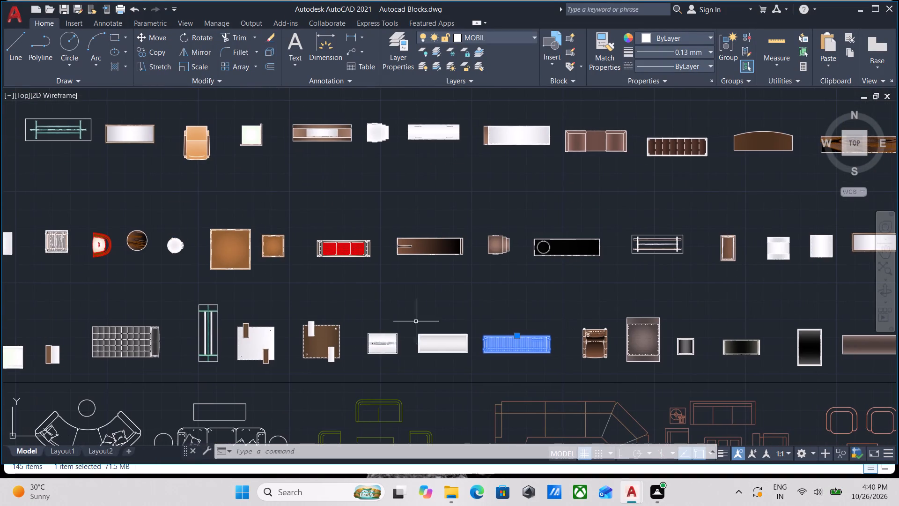
scroll(425, 370, up, 3)
scroll(419, 292, down, 1)
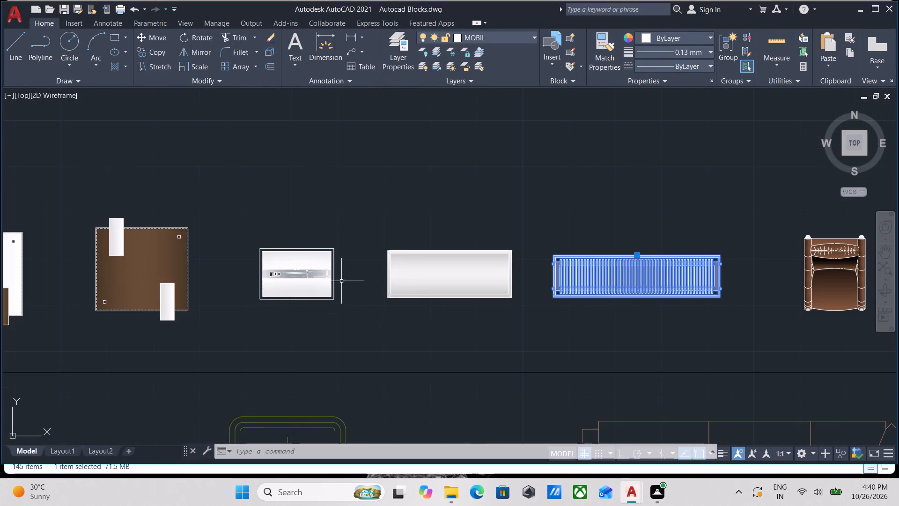
scroll(341, 281, up, 2)
scroll(490, 323, down, 2)
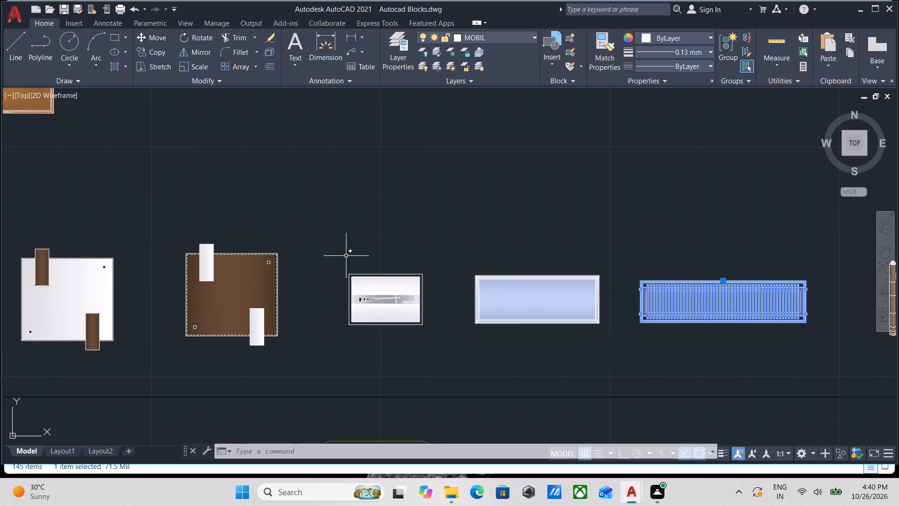
scroll(326, 248, down, 2)
middle_drag(329, 249, 408, 341)
scroll(328, 263, down, 1)
scroll(310, 334, up, 2)
middle_drag(422, 332, 287, 322)
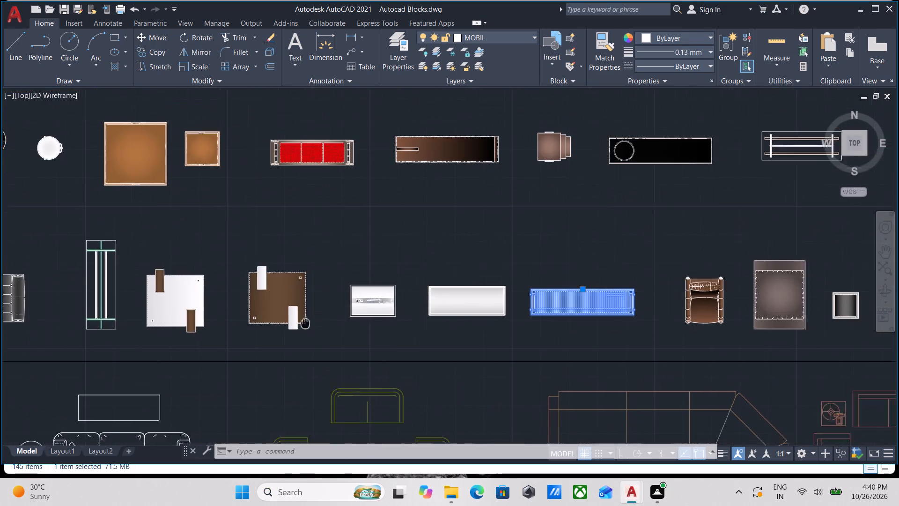
middle_drag(287, 322, 168, 322)
scroll(537, 289, down, 1)
middle_drag(537, 289, 307, 301)
scroll(554, 311, up, 2)
middle_drag(553, 312, 285, 309)
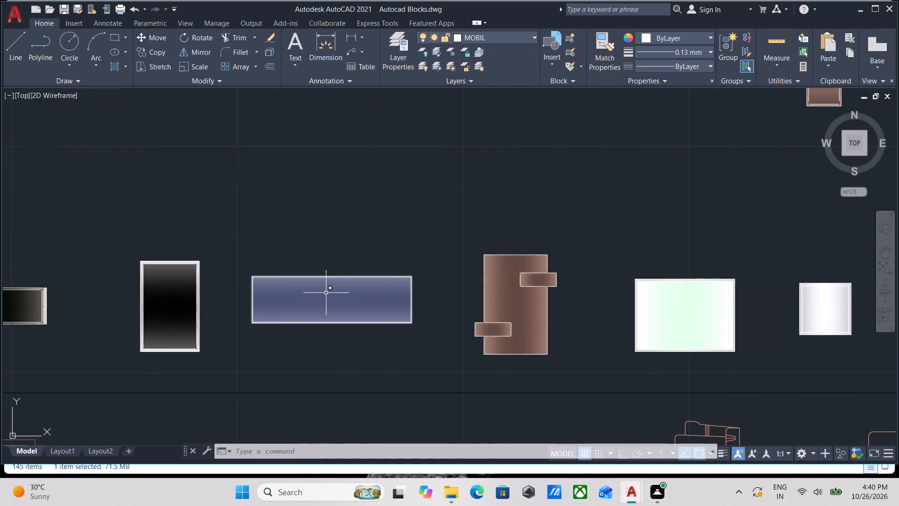
Look through the rows of coloured tables and desks, including the curved brown desk and the boat-shaped conference table.
scroll(340, 290, down, 5)
middle_drag(360, 284, 370, 378)
scroll(448, 245, up, 3)
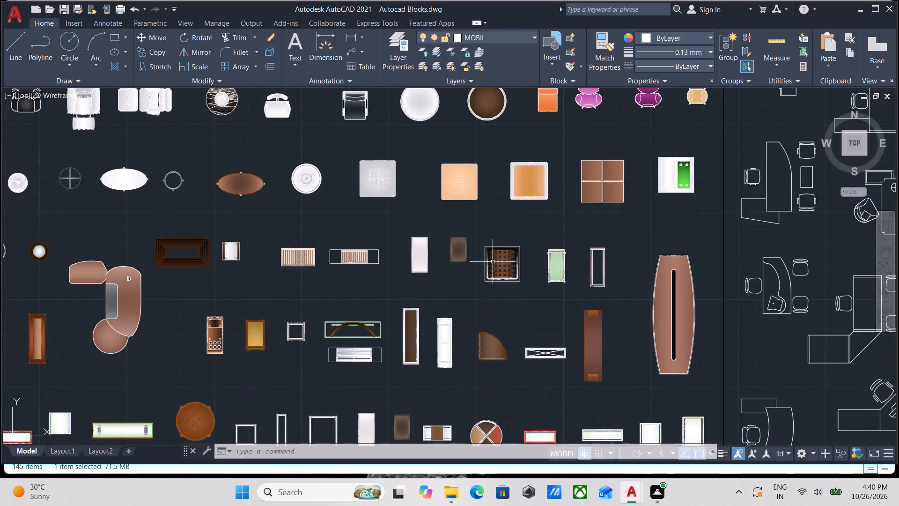
scroll(292, 237, down, 1)
middle_drag(327, 267, 450, 326)
scroll(308, 356, up, 3)
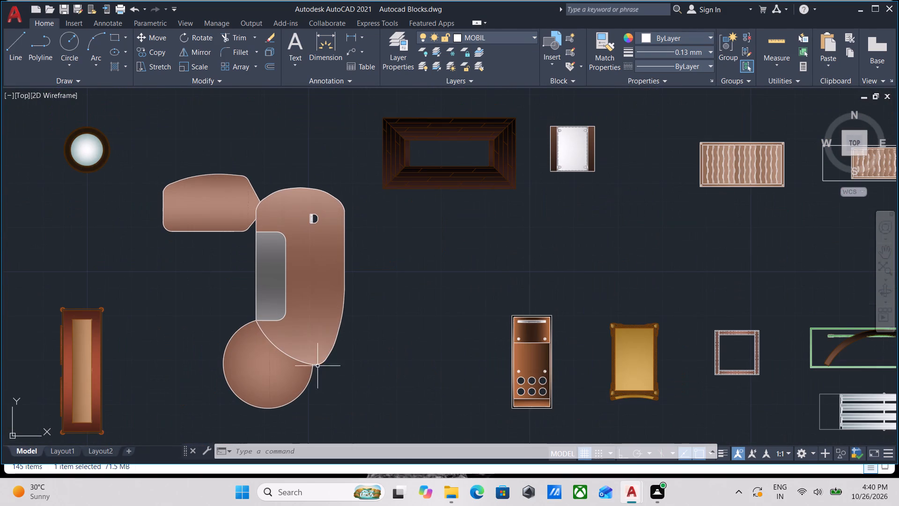
scroll(307, 224, up, 6)
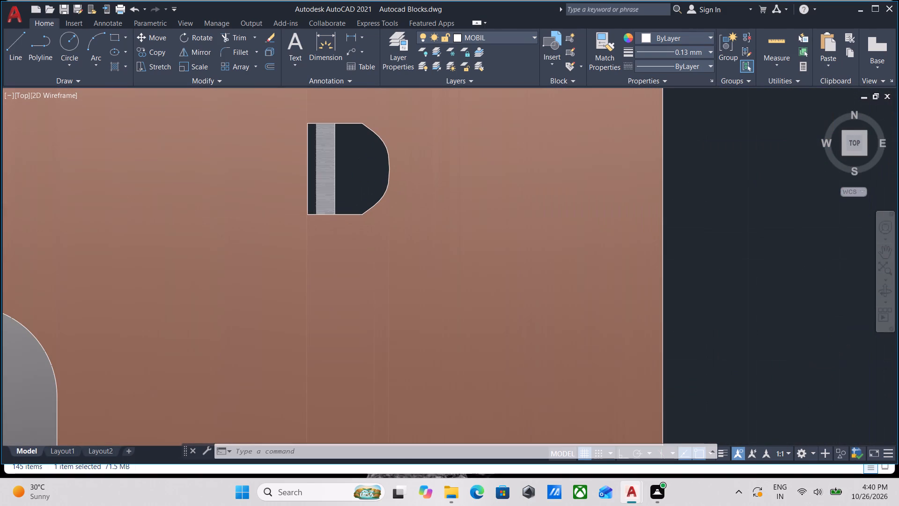
middle_drag(321, 218, 355, 342)
scroll(358, 331, down, 7)
middle_drag(259, 333, 453, 223)
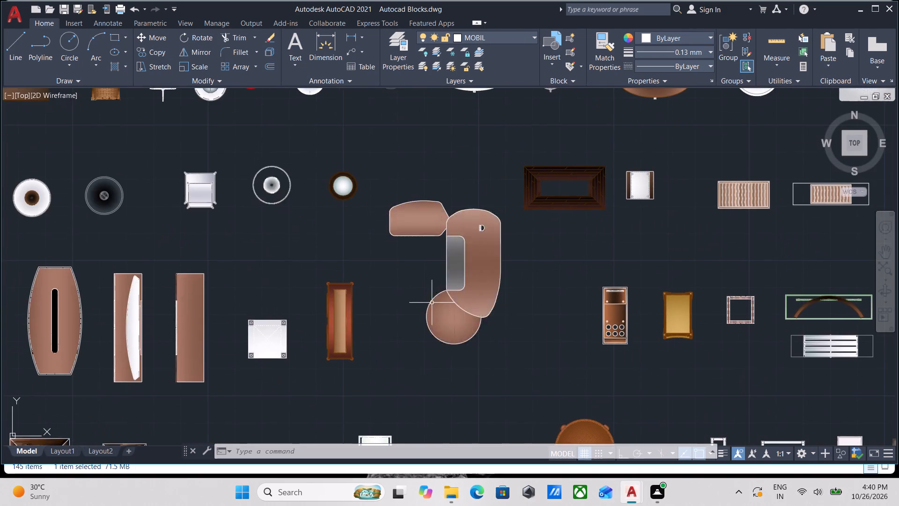
scroll(442, 305, up, 3)
scroll(242, 292, down, 2)
middle_drag(252, 294, 392, 283)
scroll(235, 295, up, 2)
scroll(263, 295, down, 2)
middle_drag(272, 294, 375, 247)
scroll(251, 285, up, 2)
scroll(268, 275, down, 2)
middle_drag(277, 275, 353, 276)
middle_drag(124, 252, 330, 244)
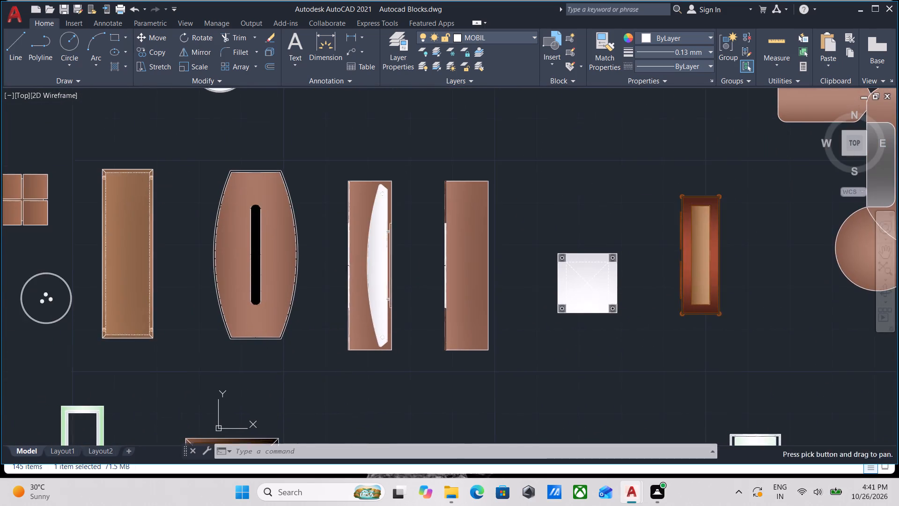
scroll(131, 242, down, 2)
middle_drag(160, 254, 294, 287)
middle_drag(105, 274, 235, 290)
middle_drag(111, 240, 268, 283)
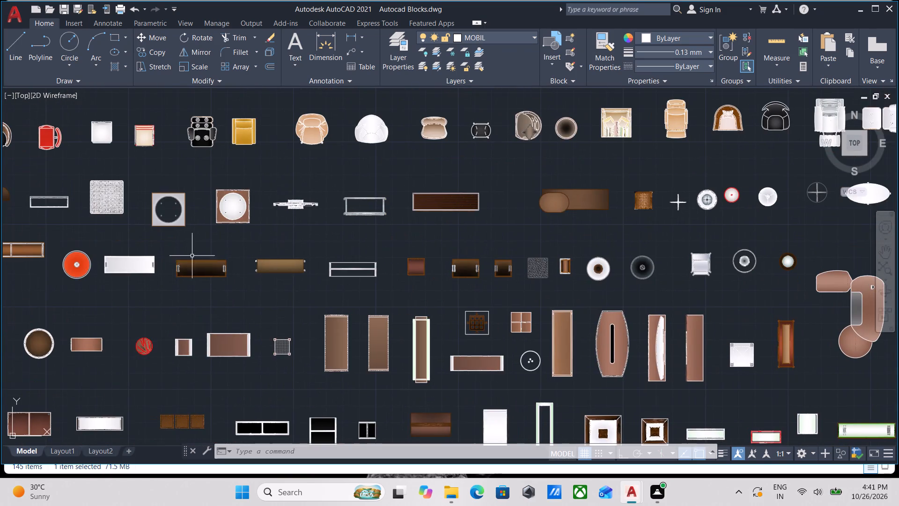
scroll(306, 195, up, 6)
scroll(288, 201, down, 4)
scroll(100, 234, down, 3)
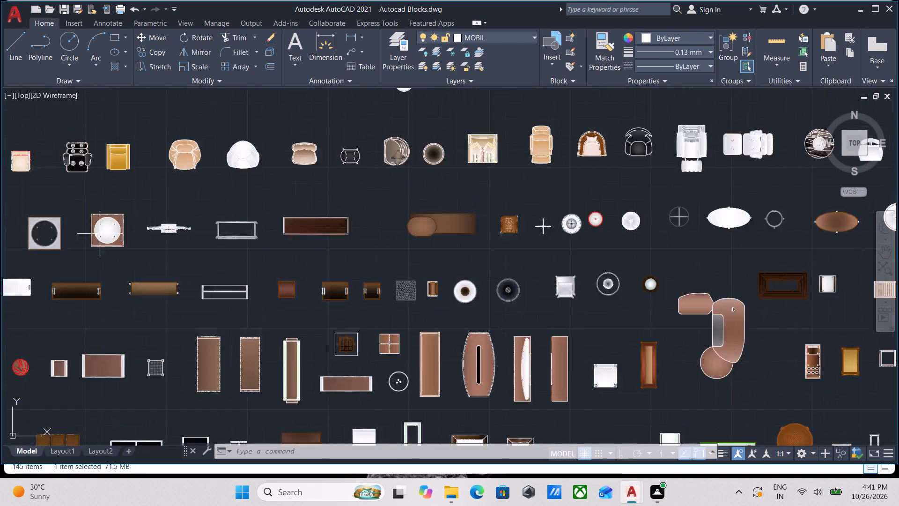
Browse the rows of coloured loungers, armchairs and round tables below the plant blocks.
middle_drag(100, 234, 231, 281)
middle_drag(101, 261, 342, 279)
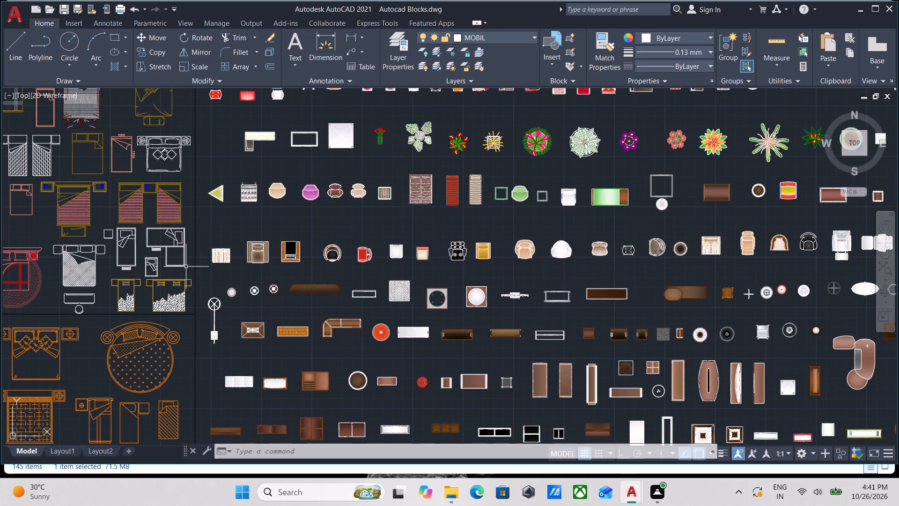
scroll(419, 201, up, 1)
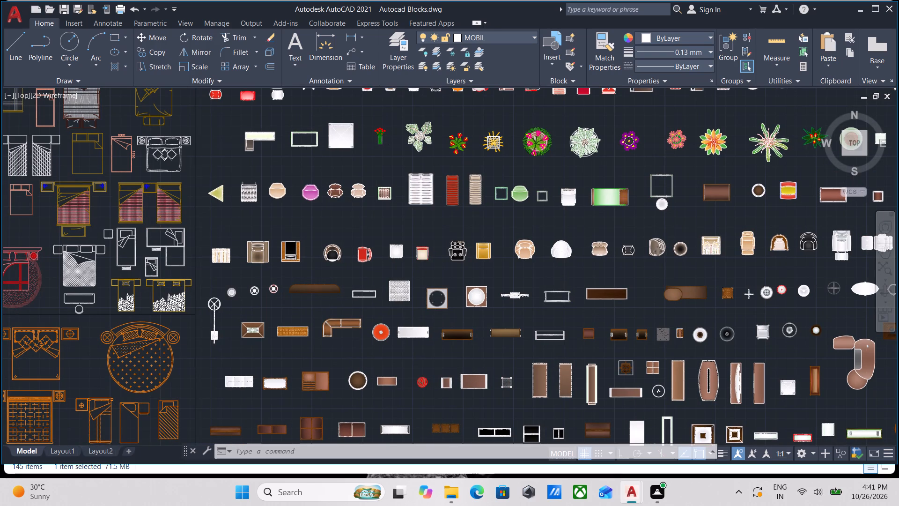
middle_drag(470, 191, 243, 283)
scroll(236, 277, up, 2)
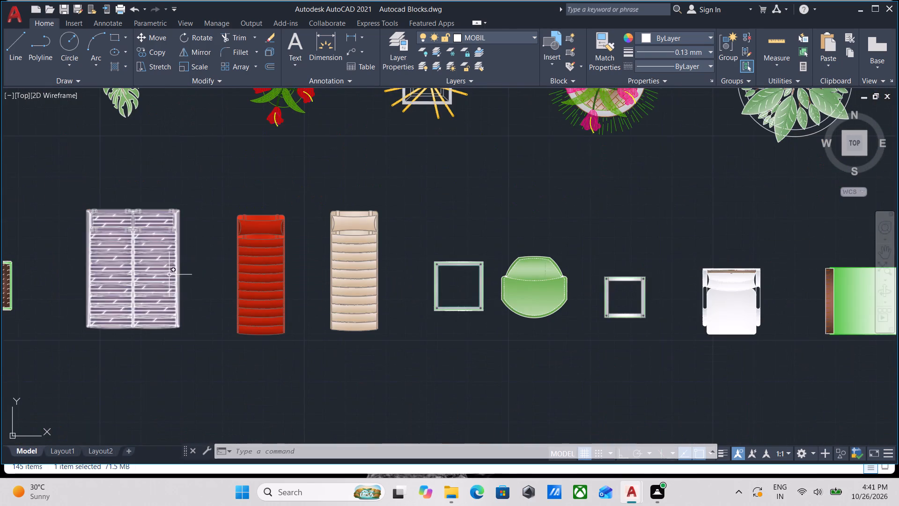
scroll(169, 274, up, 1)
scroll(404, 254, down, 2)
middle_drag(410, 254, 68, 245)
middle_drag(456, 267, 250, 271)
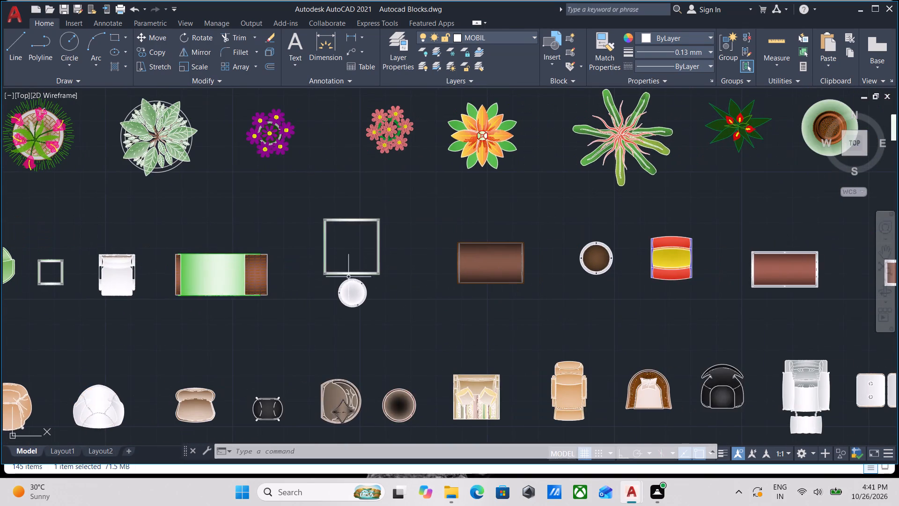
scroll(472, 267, down, 2)
middle_drag(472, 267, 300, 265)
scroll(509, 352, up, 1)
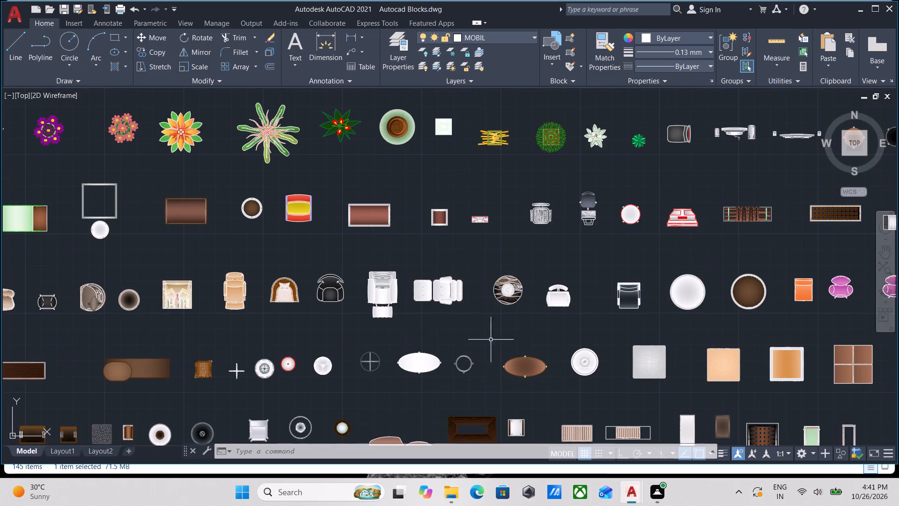
scroll(489, 297, up, 2)
middle_drag(494, 293, 141, 243)
scroll(316, 244, down, 2)
middle_drag(316, 244, 272, 243)
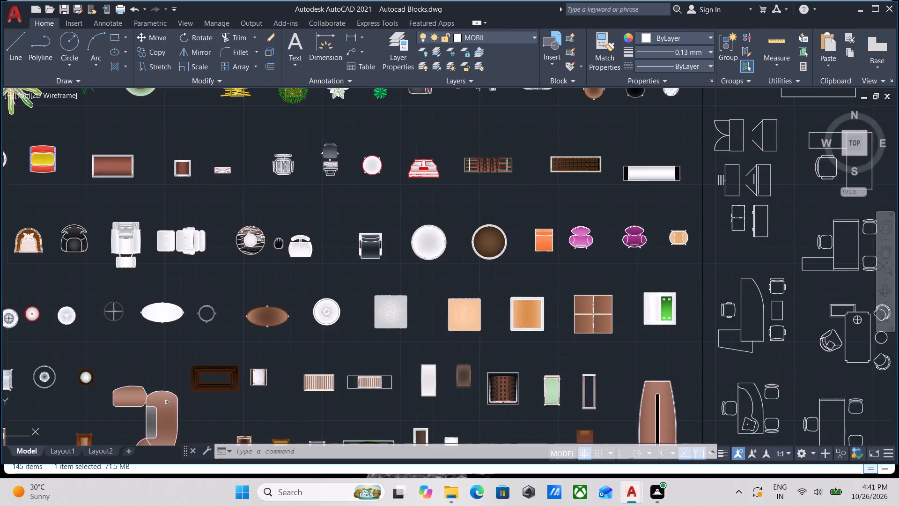
middle_drag(272, 243, 96, 231)
Inspect the lower rows of coloured tables, cabinets and rugs beside the office desk blocks.
scroll(147, 390, up, 3)
scroll(219, 336, down, 2)
middle_drag(228, 334, 70, 258)
scroll(257, 329, down, 2)
scroll(311, 387, up, 4)
scroll(309, 353, down, 2)
middle_drag(309, 353, 308, 352)
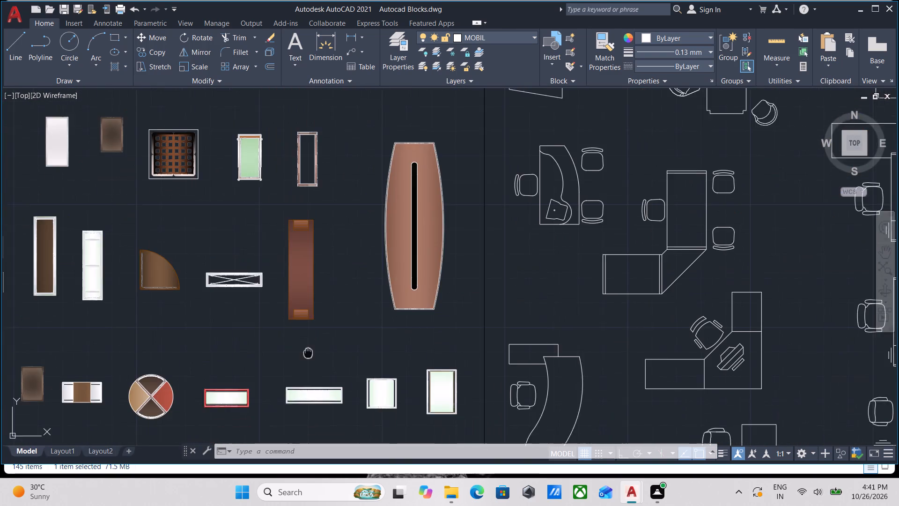
middle_drag(308, 352, 304, 307)
scroll(232, 284, down, 2)
middle_drag(170, 329, 287, 269)
scroll(312, 342, up, 3)
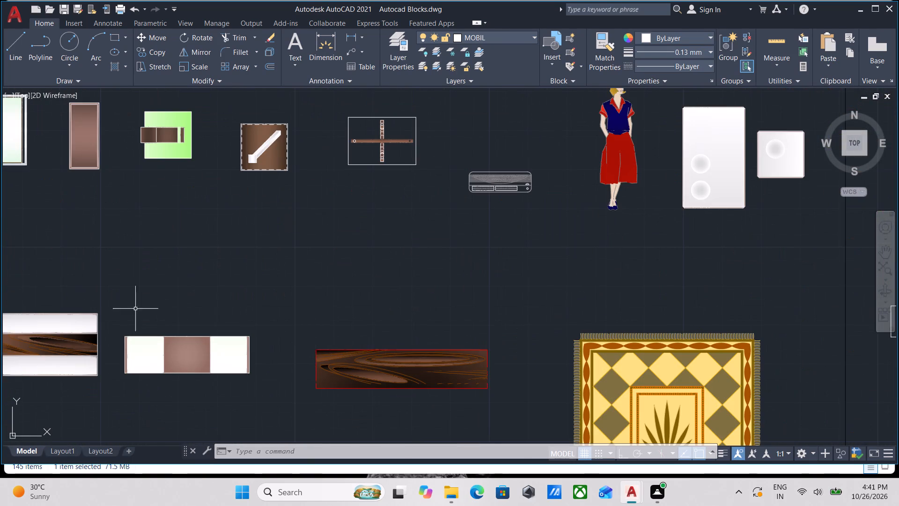
scroll(48, 295, down, 3)
middle_drag(98, 298, 298, 264)
scroll(456, 332, up, 1)
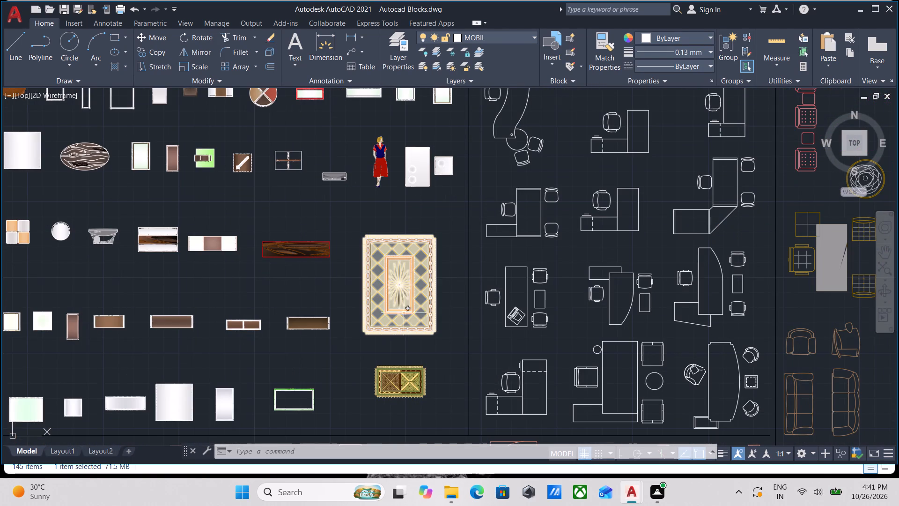
scroll(394, 277, down, 2)
middle_drag(392, 289, 405, 391)
middle_drag(163, 225, 420, 394)
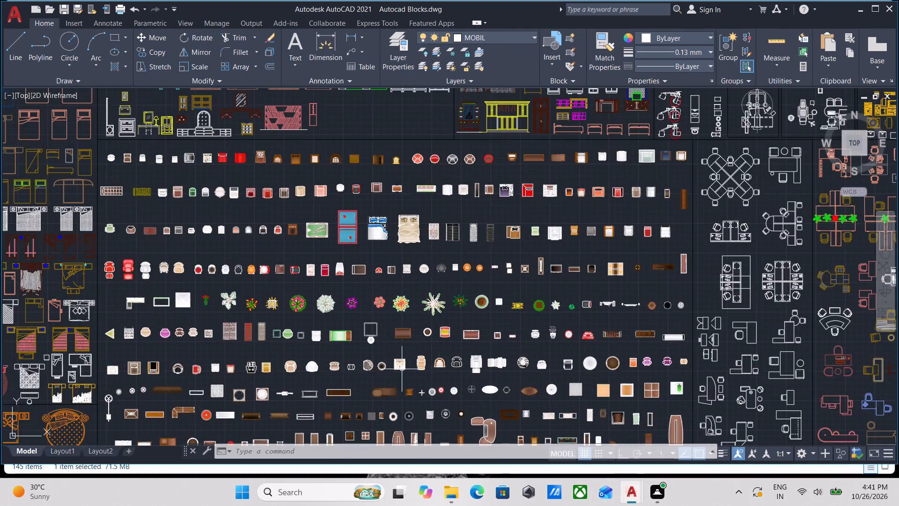
Copy the white recliner with extended footrest, beside the black armchair, to the clipboard.
scroll(423, 363, up, 3)
middle_drag(404, 336, 303, 287)
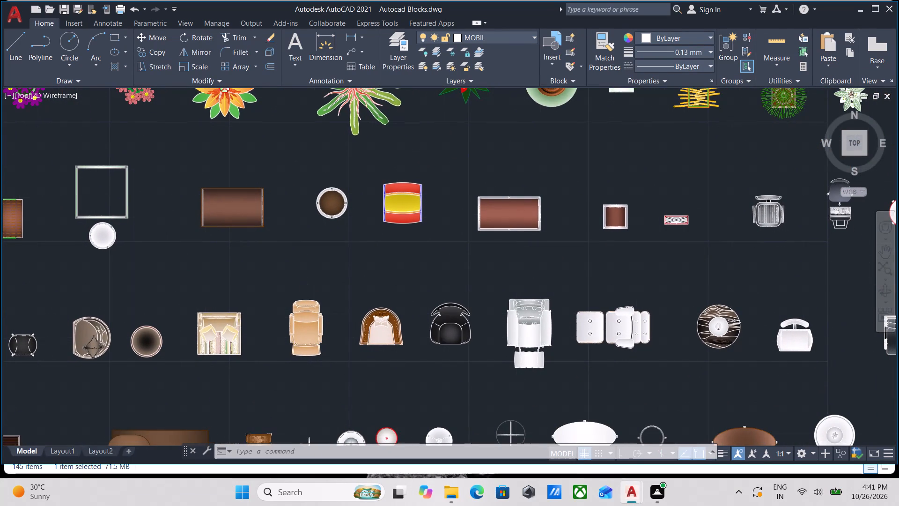
middle_drag(358, 332, 199, 295)
scroll(358, 321, up, 2)
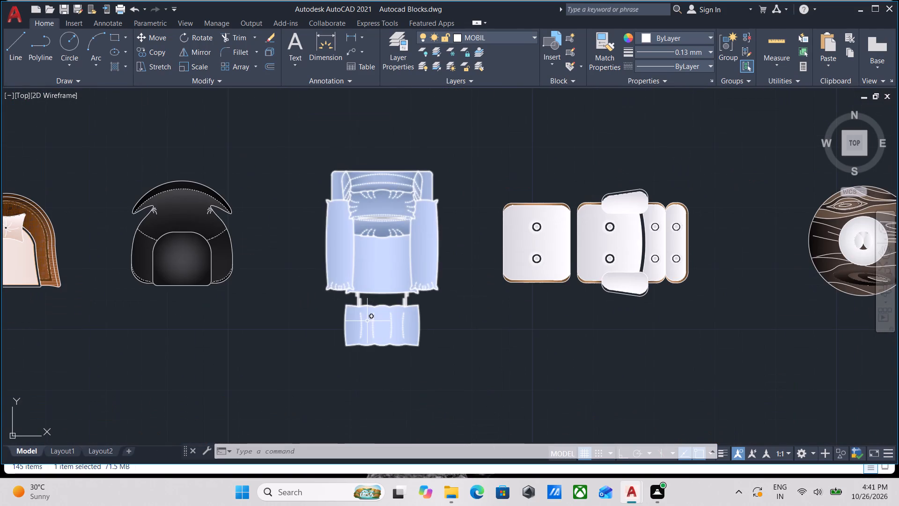
middle_drag(368, 321, 196, 322)
click(310, 361)
click(220, 262)
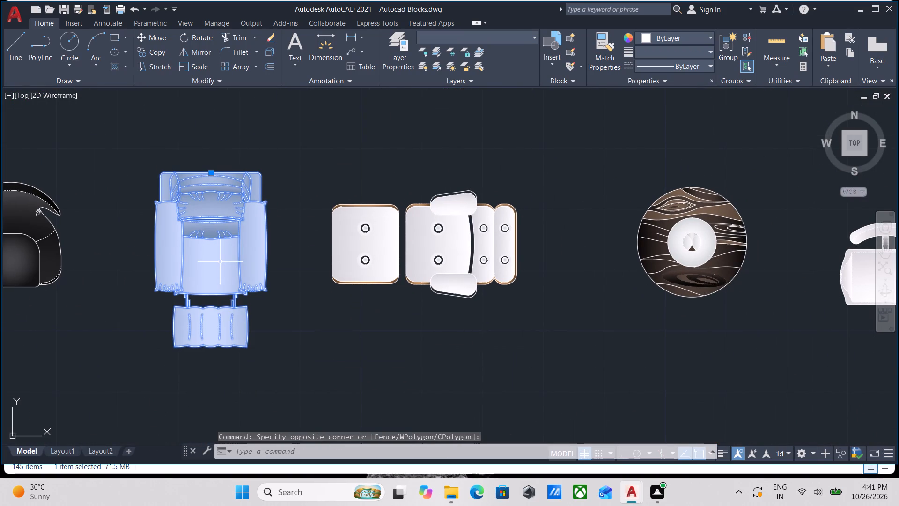
key(ctrl+c)
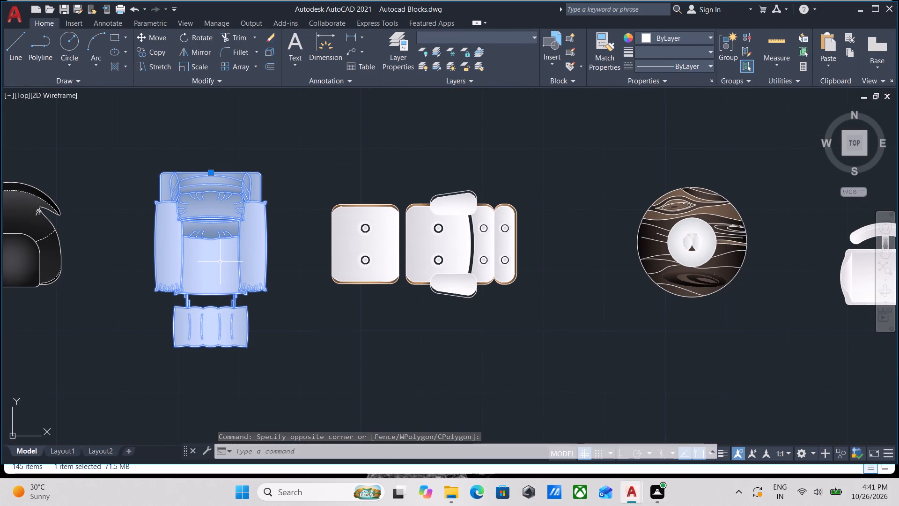
Browse the coloured furniture around the recliner and along the top rows of chairs and armchairs.
scroll(203, 271, down, 3)
middle_drag(208, 272, 338, 272)
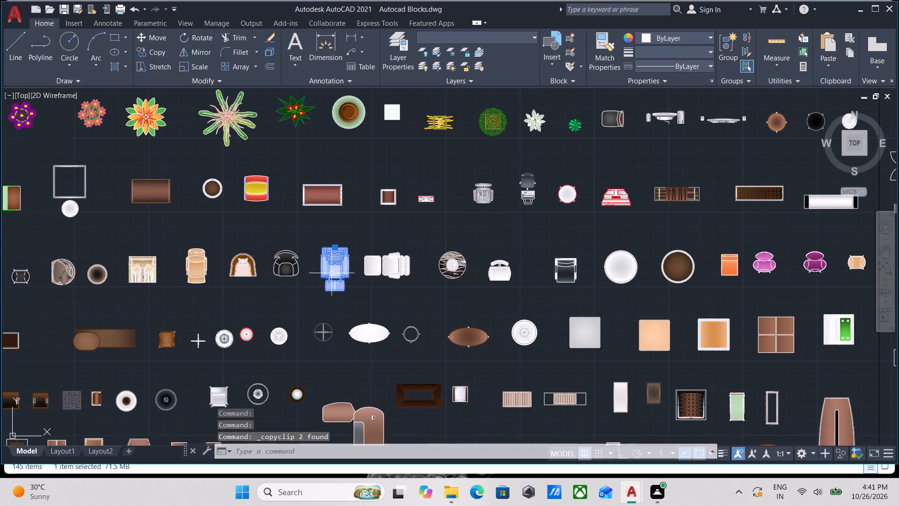
scroll(162, 266, up, 2)
scroll(135, 300, up, 1)
middle_drag(159, 301, 301, 287)
scroll(307, 286, up, 1)
scroll(297, 290, down, 2)
middle_drag(299, 291, 333, 319)
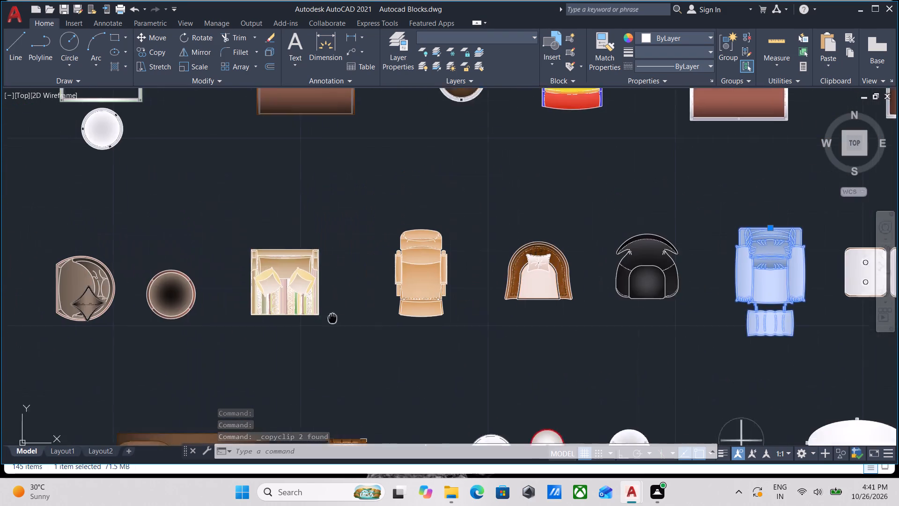
middle_drag(333, 319, 341, 321)
scroll(315, 319, down, 2)
middle_drag(315, 320, 328, 350)
scroll(236, 280, down, 3)
middle_drag(216, 274, 306, 302)
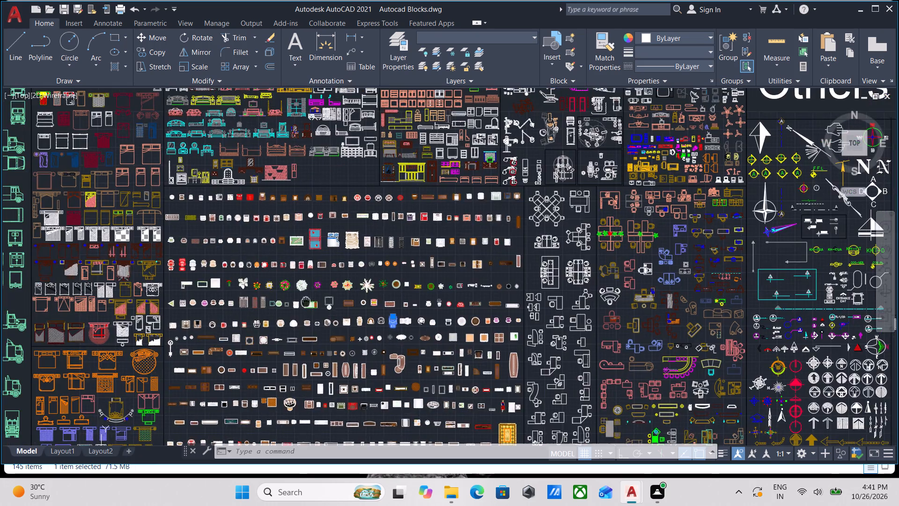
scroll(322, 240, up, 4)
scroll(297, 267, down, 2)
middle_drag(312, 294, 327, 357)
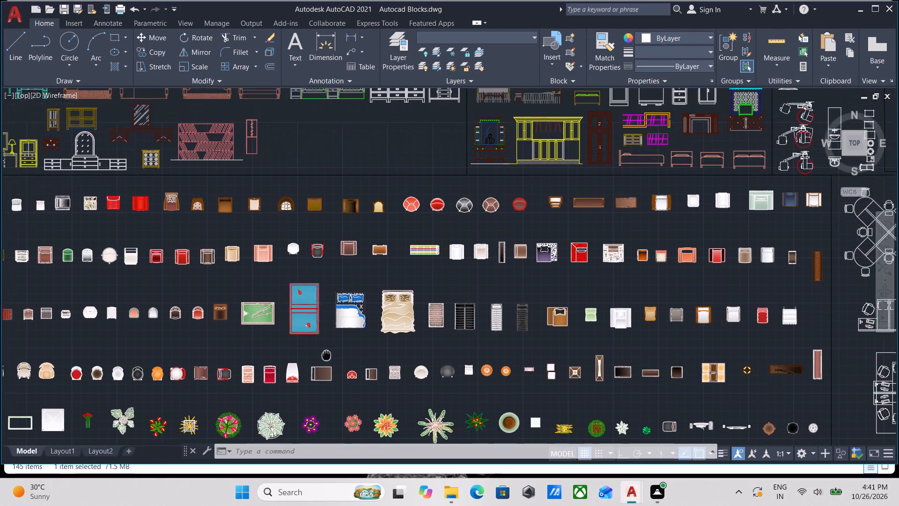
middle_drag(327, 357, 326, 386)
middle_drag(168, 230, 302, 234)
scroll(89, 238, up, 2)
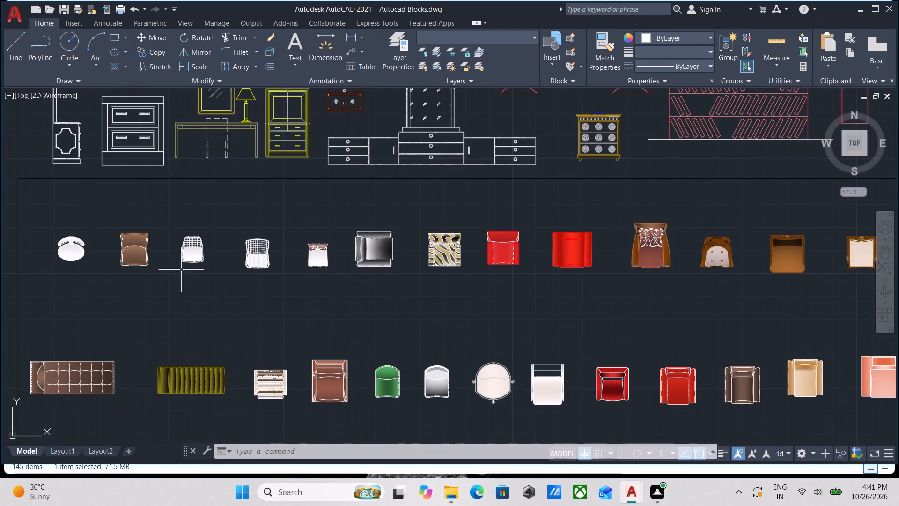
middle_drag(229, 278, 0, 279)
middle_drag(407, 282, 52, 272)
middle_drag(492, 287, 158, 266)
middle_drag(455, 266, 182, 259)
middle_drag(476, 264, 184, 262)
middle_drag(461, 259, 315, 260)
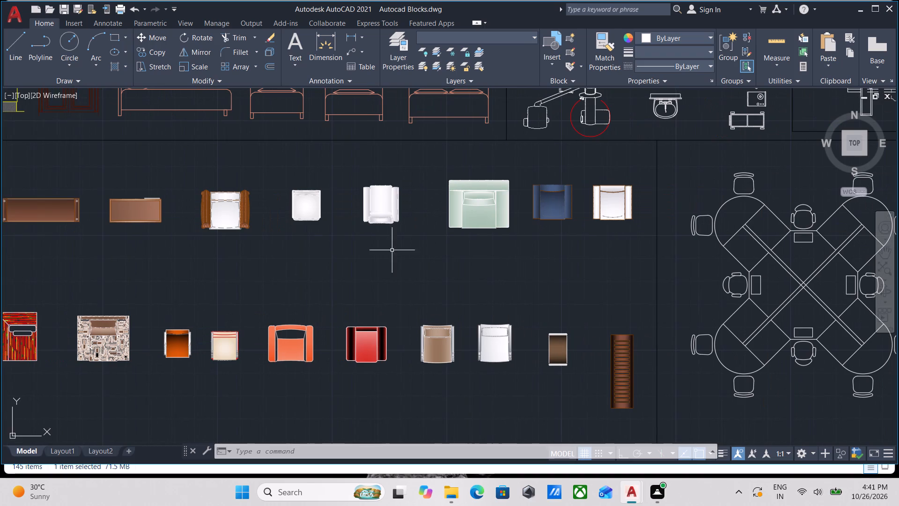
Add the pale green and navy blue armchairs to the current selection and copy all selected furniture to the clipboard.
scroll(471, 248, up, 1)
middle_drag(494, 245, 373, 275)
drag(457, 287, 432, 278)
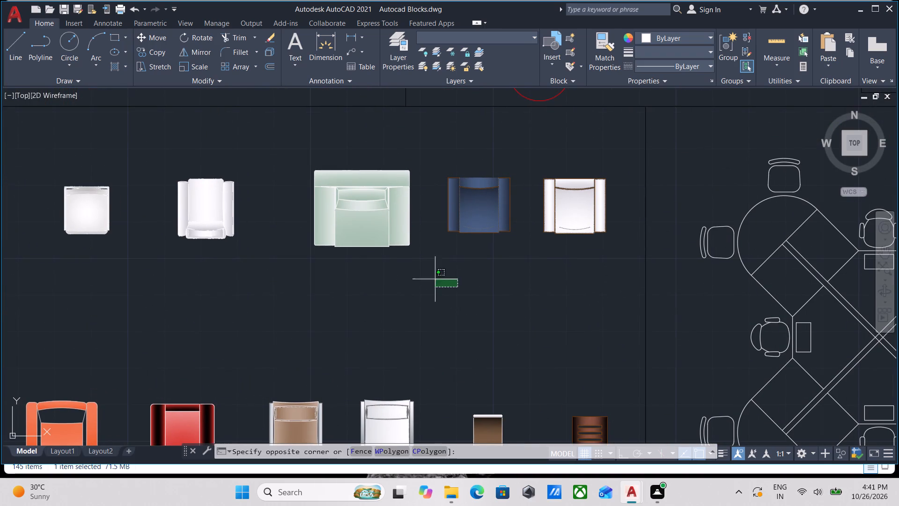
drag(432, 278, 404, 265)
click(362, 229)
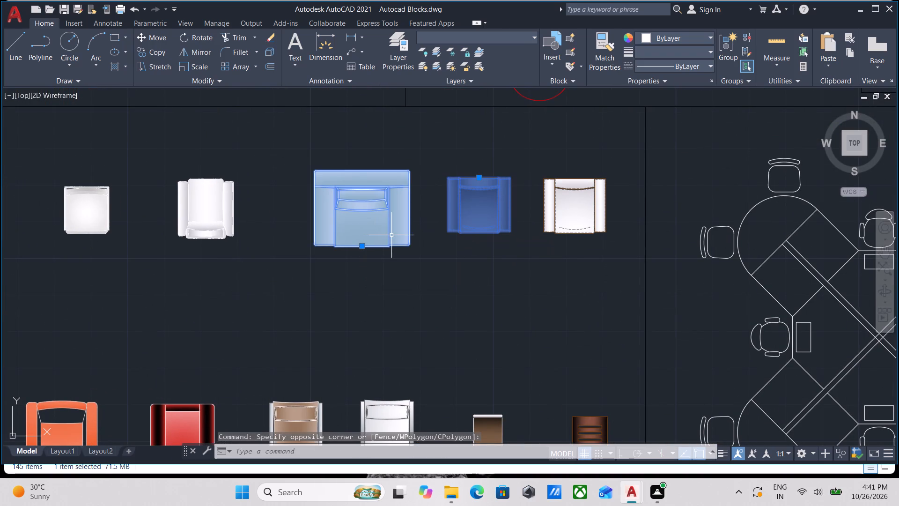
key(ctrl+c)
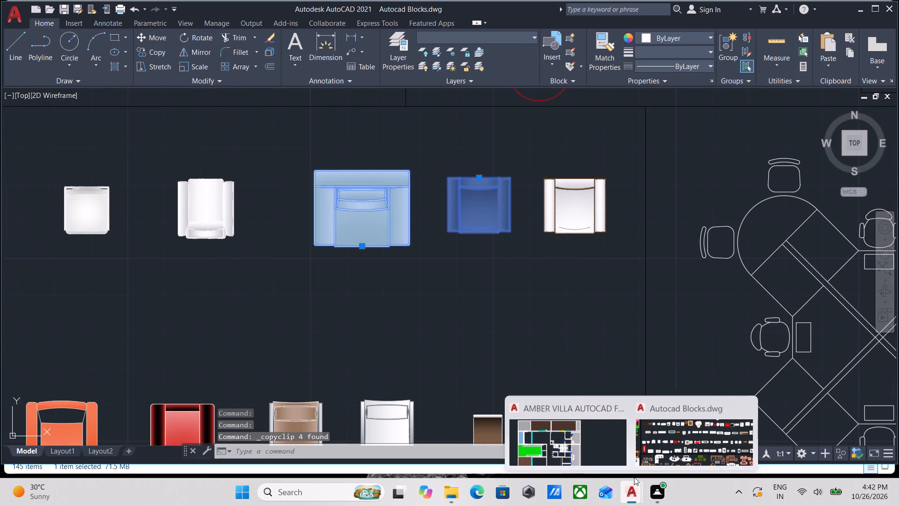
Switch to the Amber Villa floor plan and paste the copied furniture into the room below the long horizontal wall.
click(597, 443)
scroll(249, 280, down, 2)
middle_drag(282, 279, 451, 295)
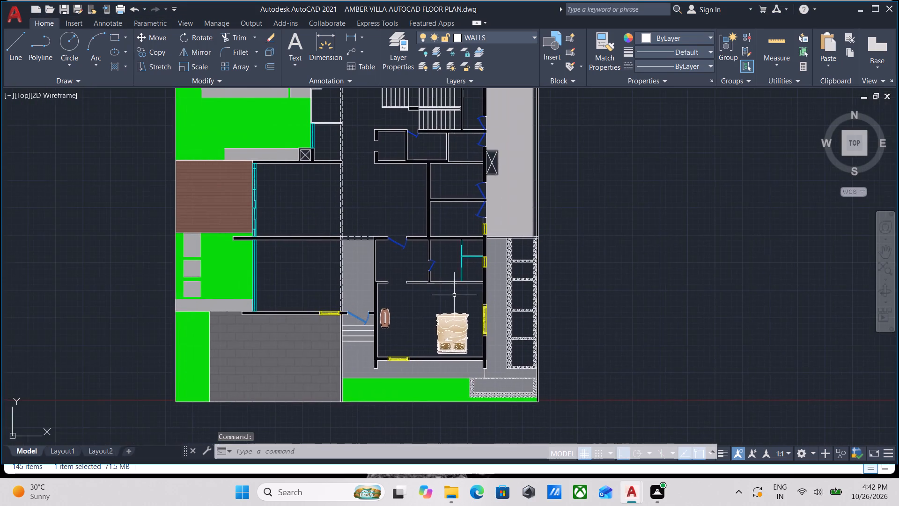
scroll(307, 273, up, 2)
middle_drag(283, 283, 377, 342)
middle_drag(346, 326, 372, 335)
scroll(372, 335, up, 1)
scroll(371, 332, down, 1)
middle_drag(372, 332, 407, 349)
scroll(417, 326, down, 2)
middle_drag(417, 325, 420, 315)
scroll(421, 314, up, 2)
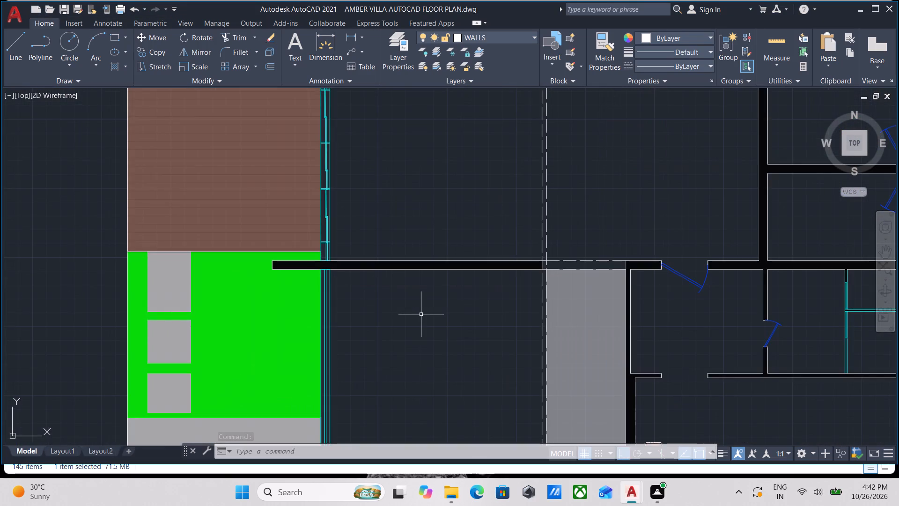
scroll(421, 314, up, 1)
middle_drag(421, 314, 405, 326)
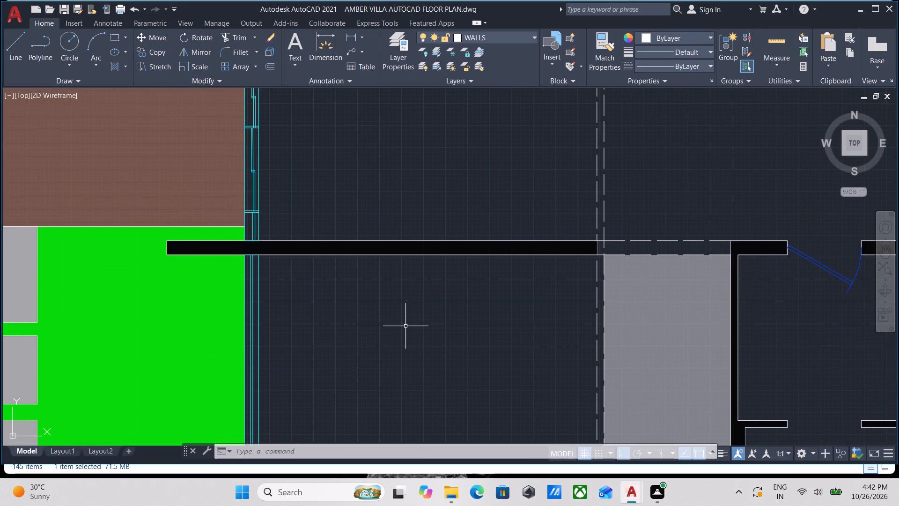
key(ctrl+v)
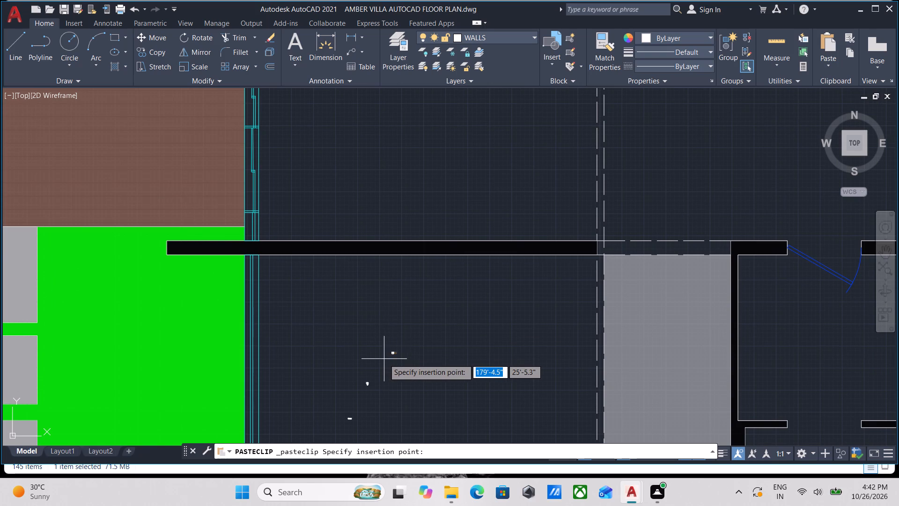
click(397, 306)
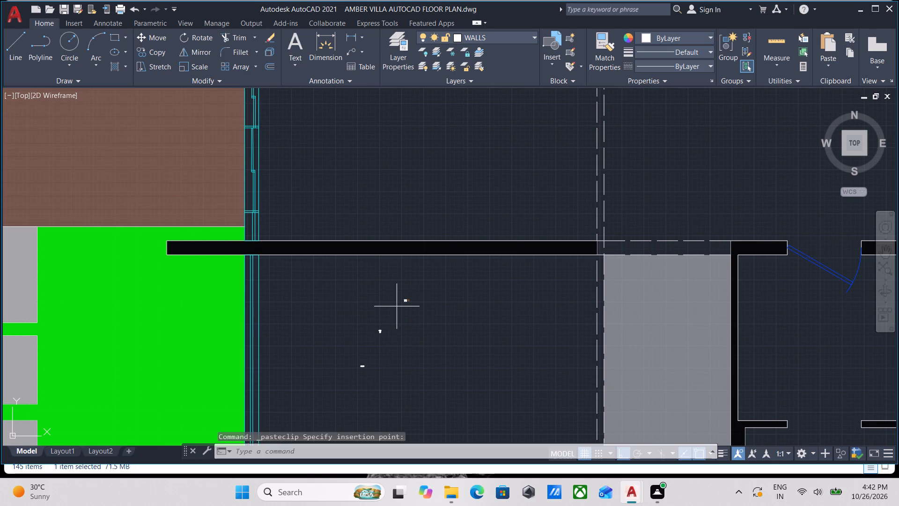
Scale up the pale green and navy armchairs together from the green one's upper-left corner, using a distance of about 2'-2.9".
scroll(406, 305, up, 10)
scroll(464, 299, down, 1)
middle_drag(464, 299, 445, 302)
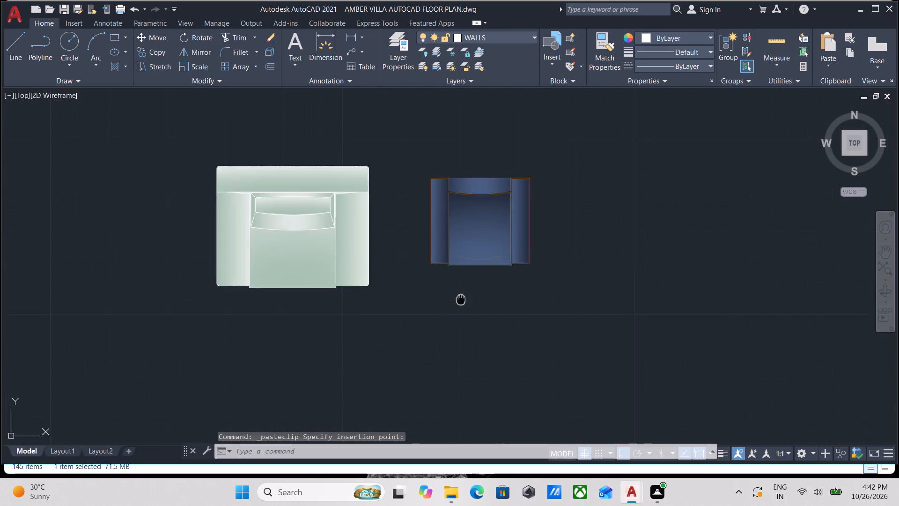
middle_drag(445, 302, 323, 314)
click(402, 295)
click(122, 250)
middle_drag(198, 251, 291, 271)
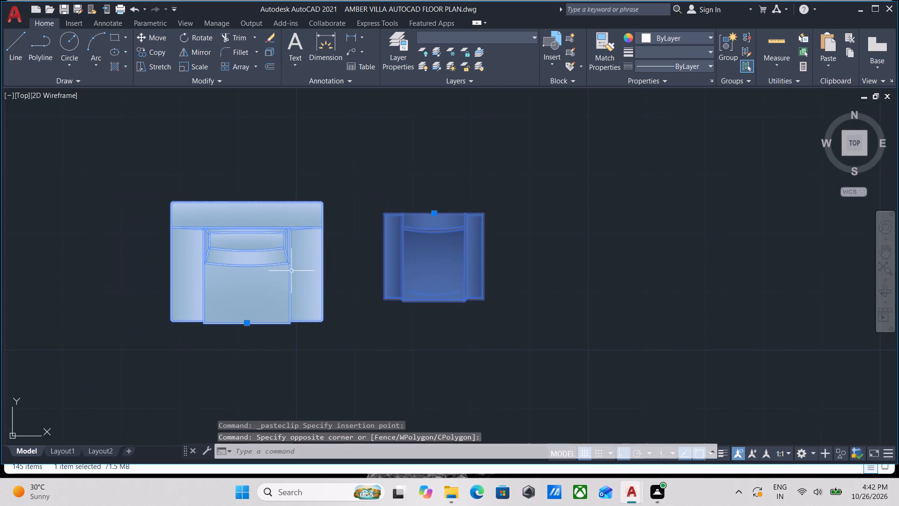
text(SCA)
key(Return)
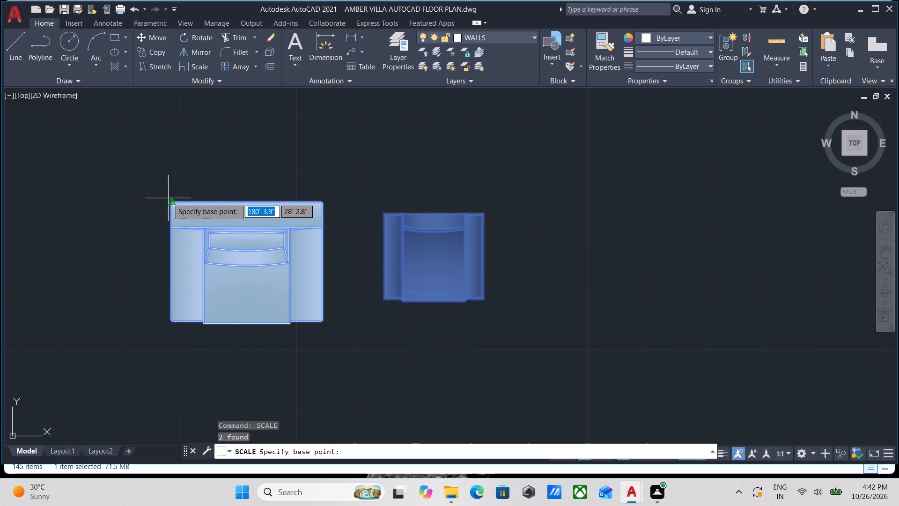
click(168, 198)
scroll(453, 223, down, 1)
middle_drag(453, 223, 348, 221)
scroll(410, 225, down, 3)
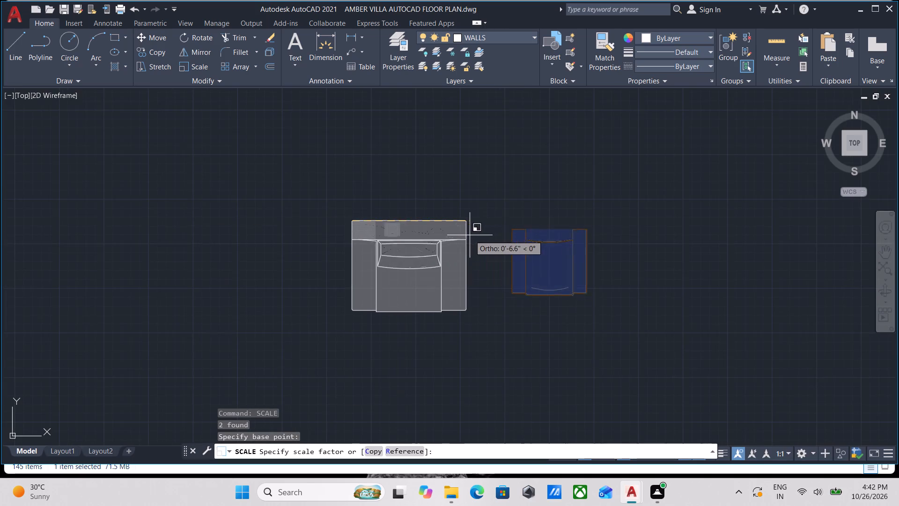
scroll(474, 236, down, 3)
middle_drag(474, 236, 366, 236)
scroll(438, 236, down, 1)
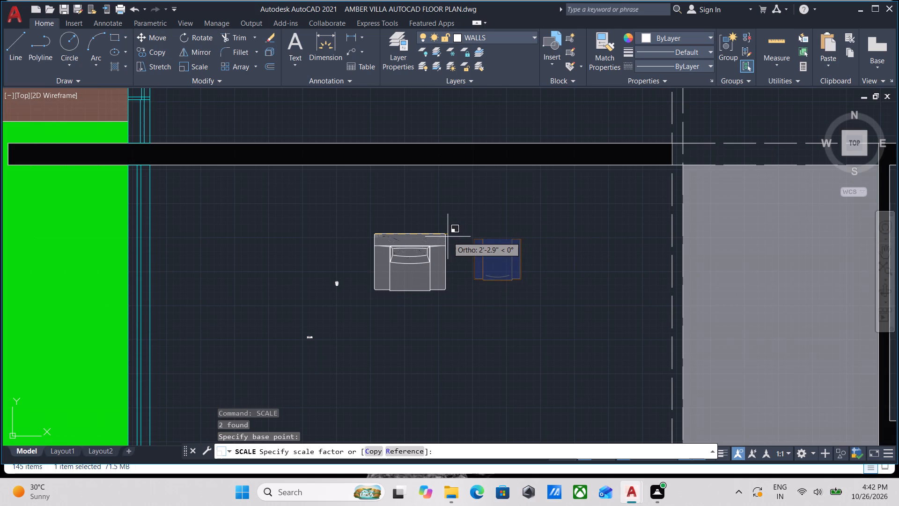
click(448, 237)
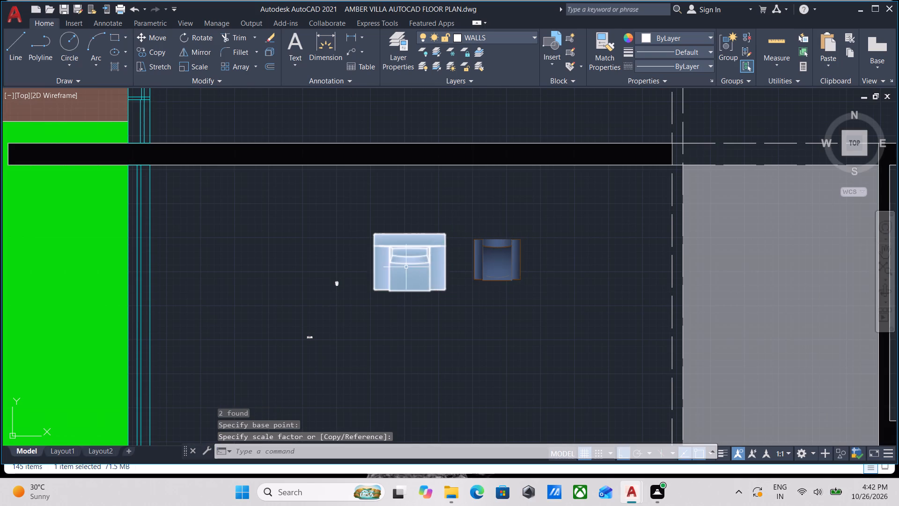
Move the pale green armchair straight up, closer to the room's upper wall.
scroll(405, 267, down, 1)
scroll(407, 243, up, 2)
click(427, 228)
click(384, 276)
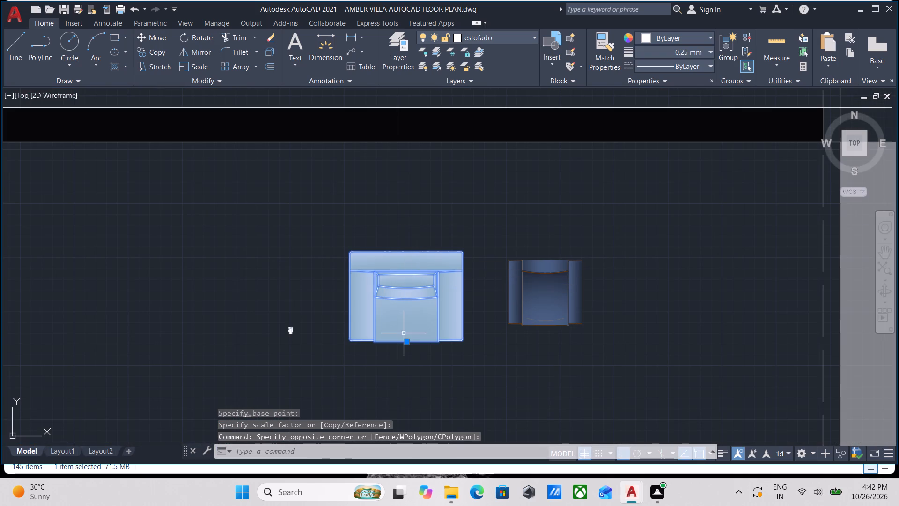
click(406, 342)
click(408, 274)
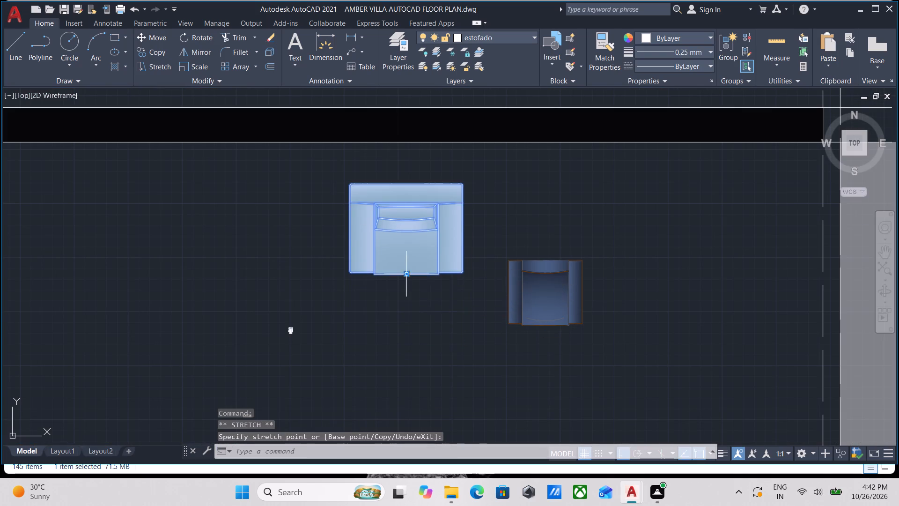
middle_drag(462, 323, 309, 291)
key(Escape)
Move the navy blue armchair up near the upper wall, beside the pale green armchair.
click(414, 315)
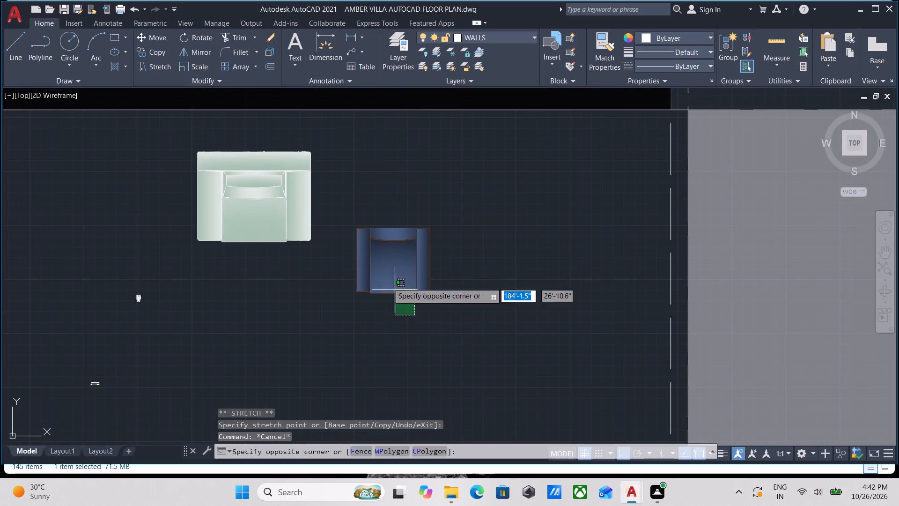
click(370, 264)
click(392, 229)
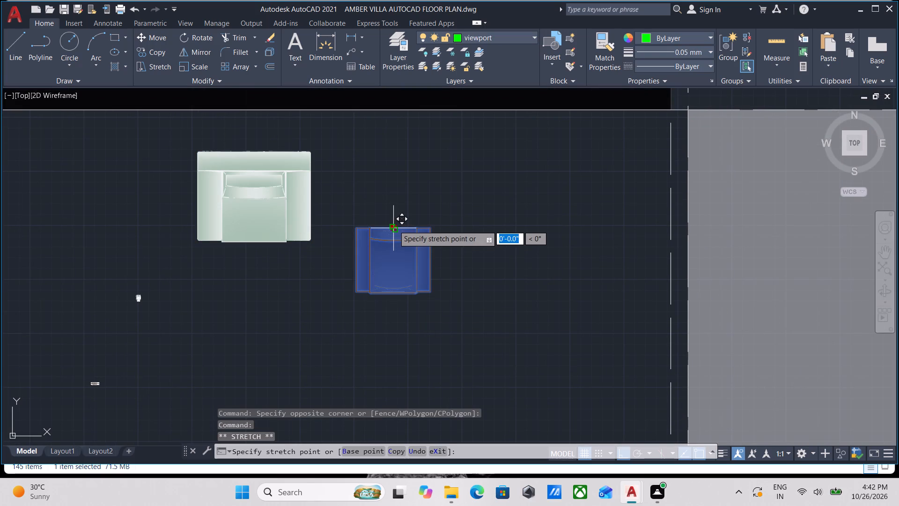
click(405, 153)
key(Escape)
Scale up the tiny white recliner from its upper-left corner to roughly match the enlarged armchairs.
scroll(262, 238, down, 1)
middle_drag(261, 238, 355, 205)
scroll(278, 243, up, 8)
click(354, 231)
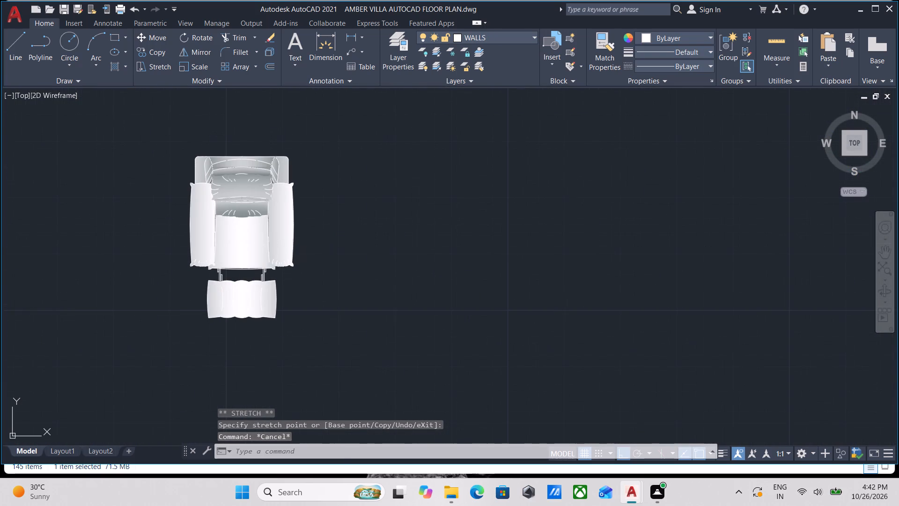
click(203, 234)
middle_click(254, 245)
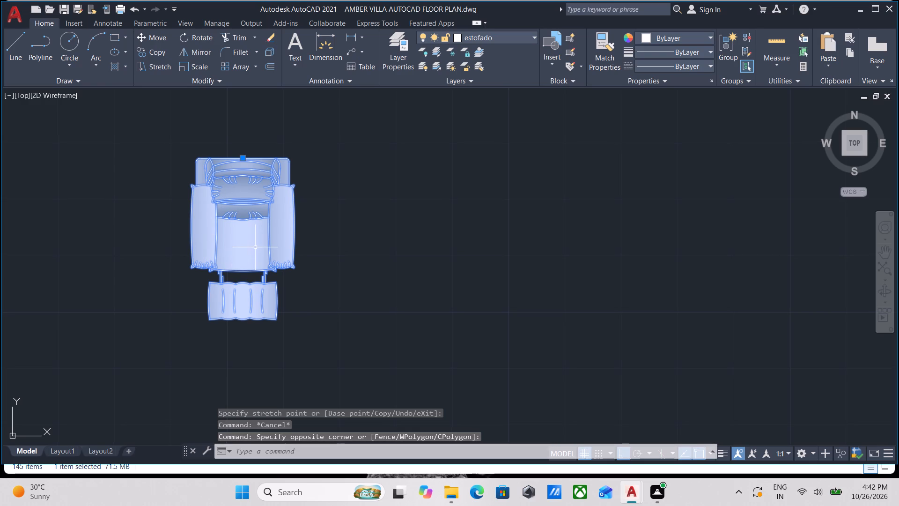
text(SCA)
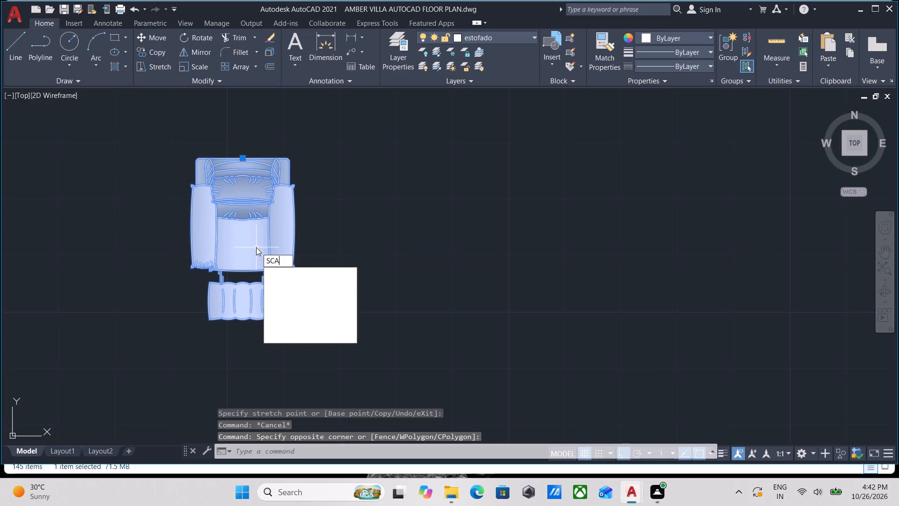
key(Return)
scroll(208, 137, up, 1)
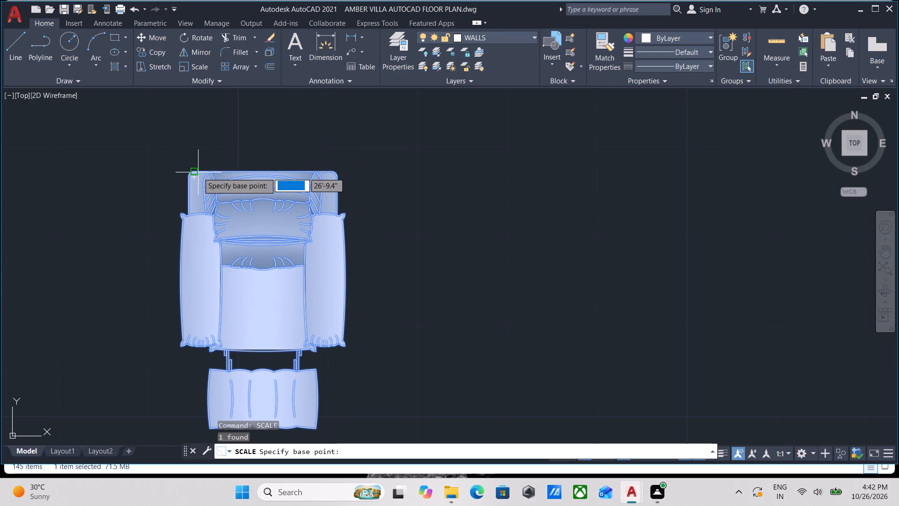
click(198, 172)
scroll(415, 171, down, 2)
middle_drag(415, 171, 274, 166)
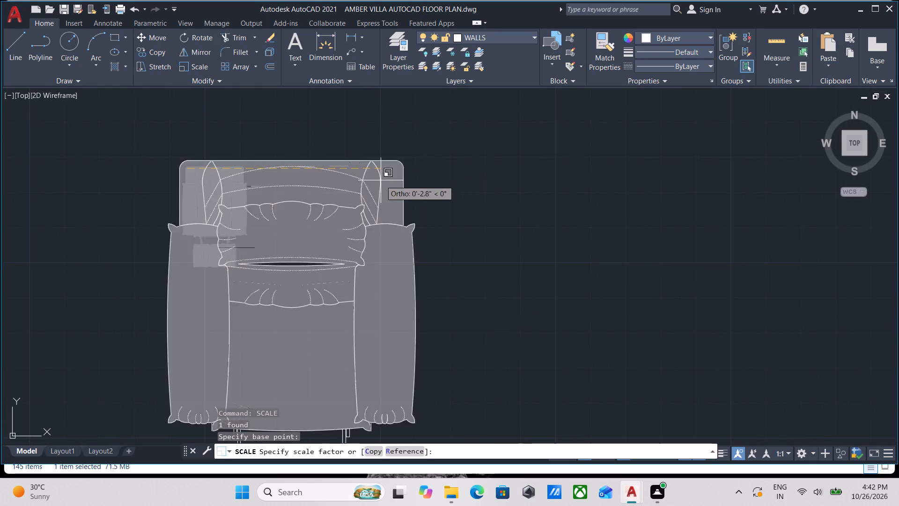
scroll(400, 183, down, 3)
middle_drag(404, 183, 257, 187)
scroll(335, 201, down, 2)
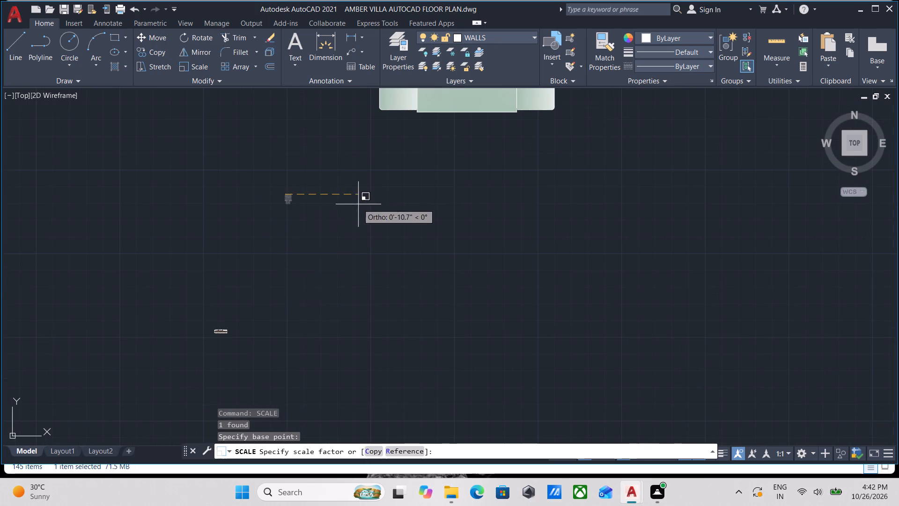
click(377, 204)
With Ortho turned off, move the white recliner up beside the pale green armchair near the upper wall.
drag(410, 182, 381, 190)
click(334, 215)
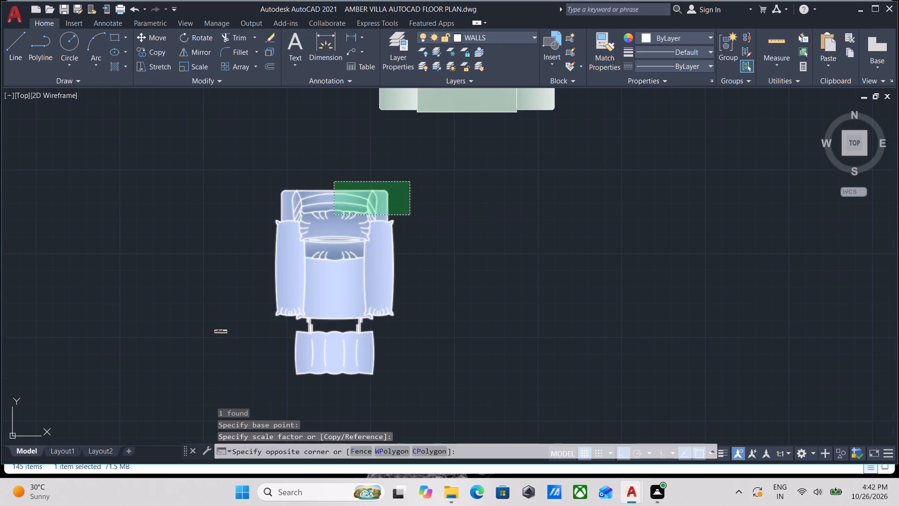
click(336, 188)
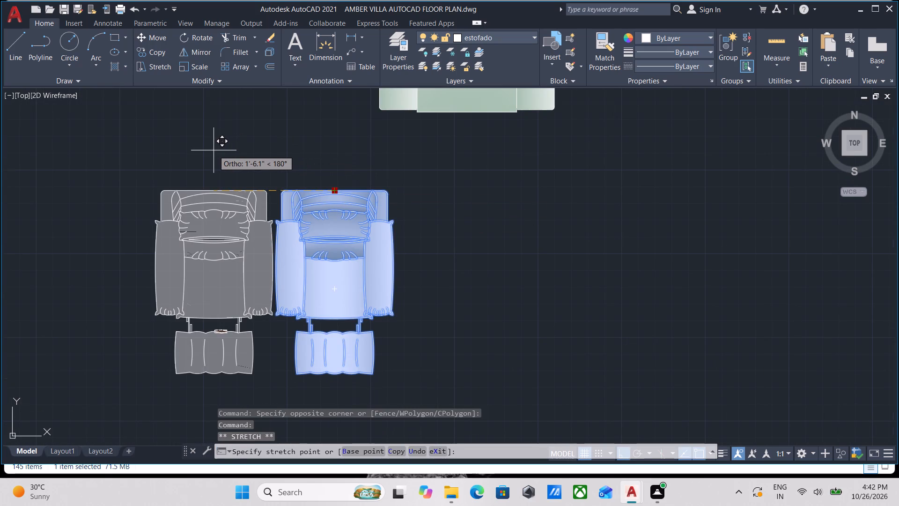
key(F8)
scroll(217, 146, down, 3)
middle_drag(220, 146, 246, 247)
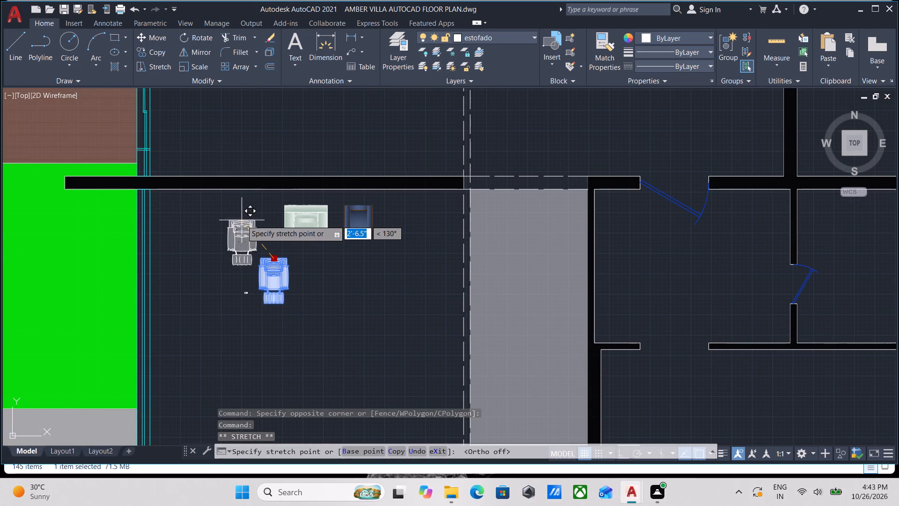
click(247, 205)
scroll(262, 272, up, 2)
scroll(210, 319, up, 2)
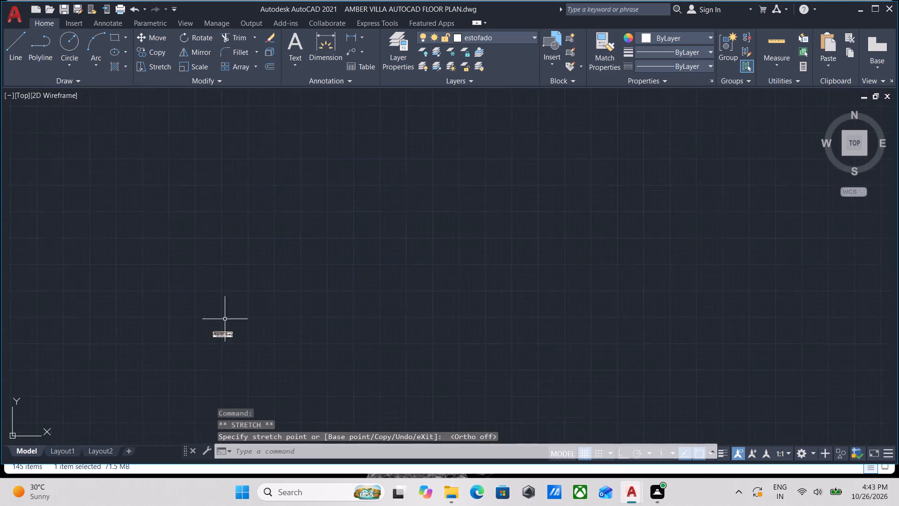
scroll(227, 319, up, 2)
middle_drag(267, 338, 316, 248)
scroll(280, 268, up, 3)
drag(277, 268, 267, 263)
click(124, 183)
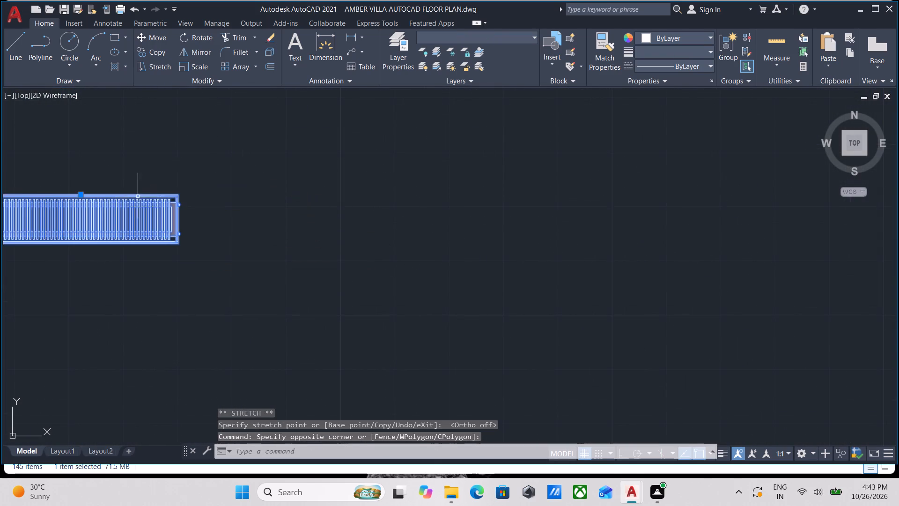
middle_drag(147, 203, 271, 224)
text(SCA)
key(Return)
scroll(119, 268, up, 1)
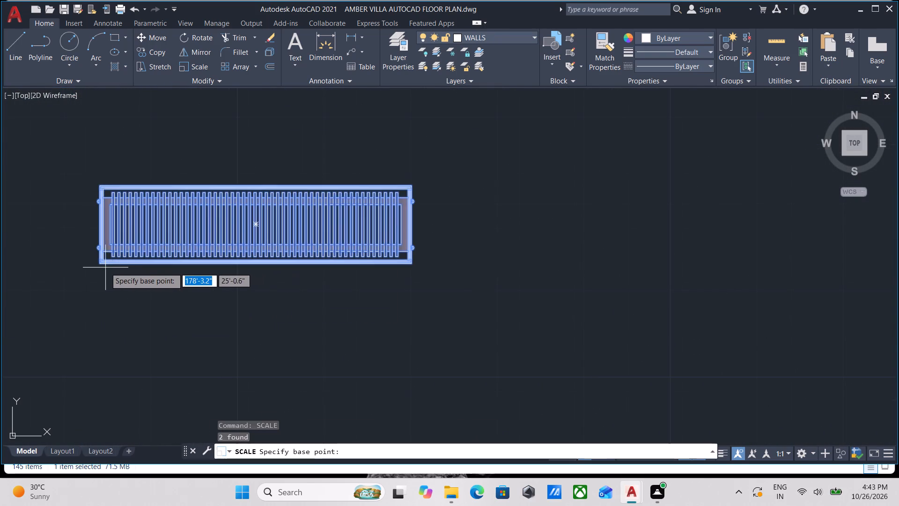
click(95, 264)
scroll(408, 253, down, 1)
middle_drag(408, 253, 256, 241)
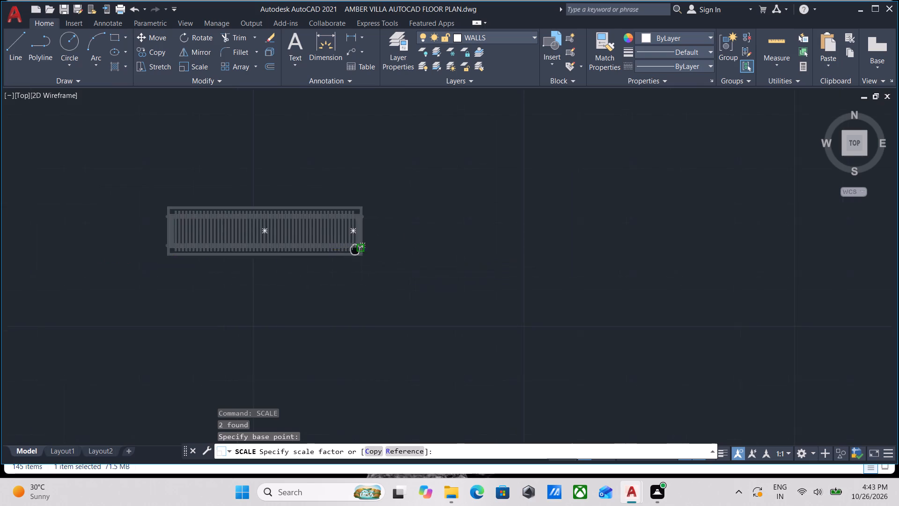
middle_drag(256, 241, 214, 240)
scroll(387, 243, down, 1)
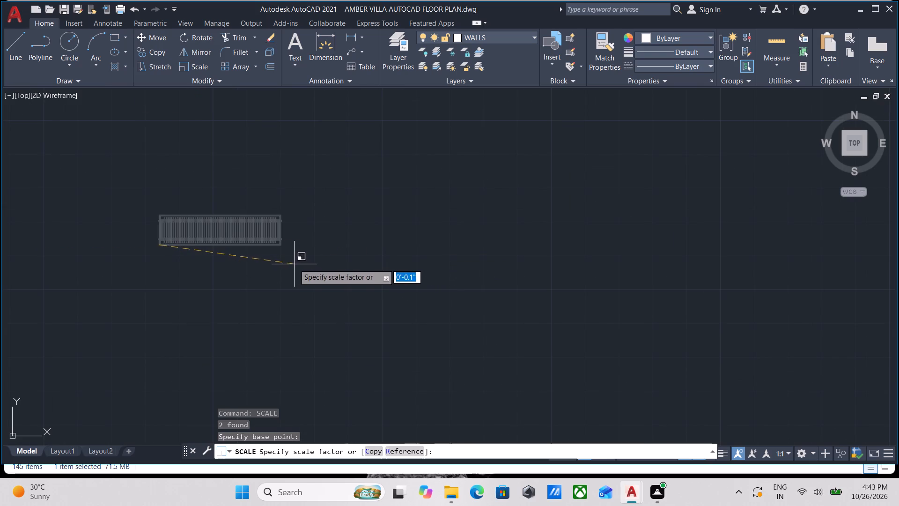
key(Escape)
Move the tiny slatted rectangular furniture block by its lower-right corner into the small room above the bedroom, near the blue door.
scroll(295, 260, down, 4)
middle_drag(296, 260, 408, 282)
scroll(398, 271, down, 2)
scroll(402, 275, up, 3)
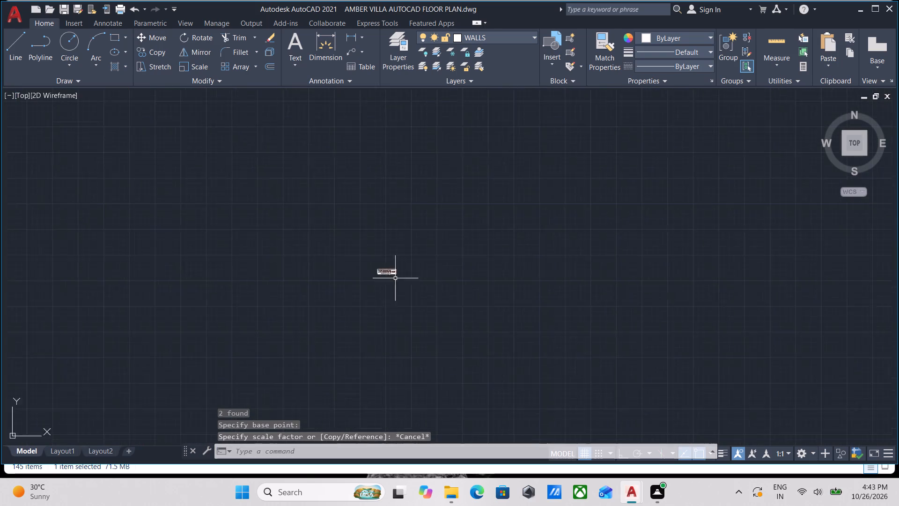
scroll(395, 279, up, 2)
click(419, 292)
click(370, 234)
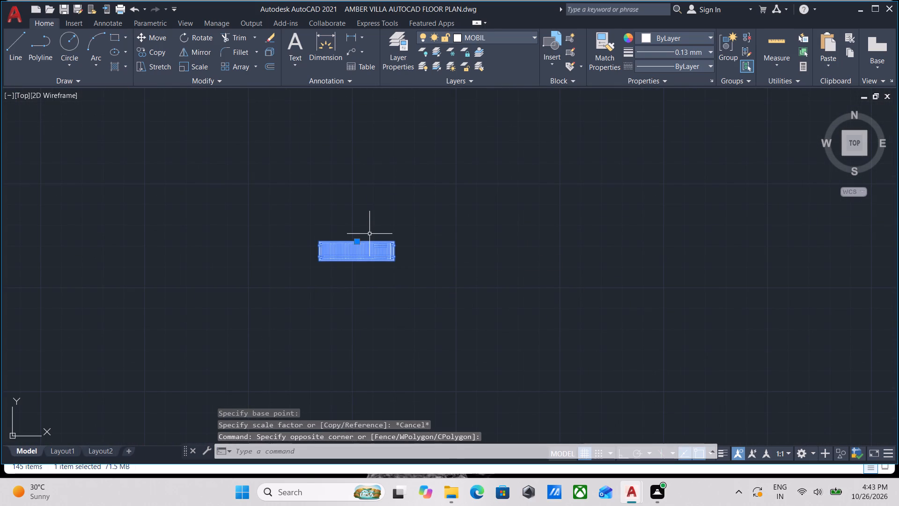
key(m)
key(Return)
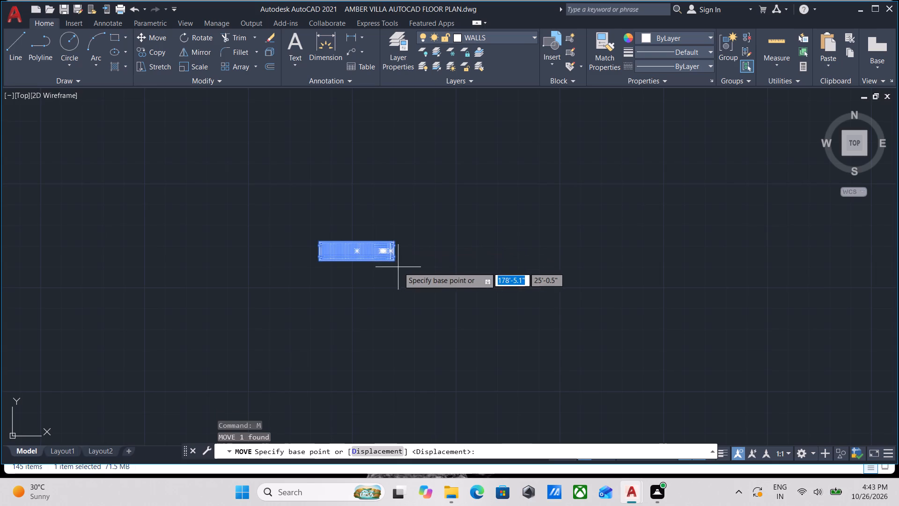
scroll(399, 268, up, 6)
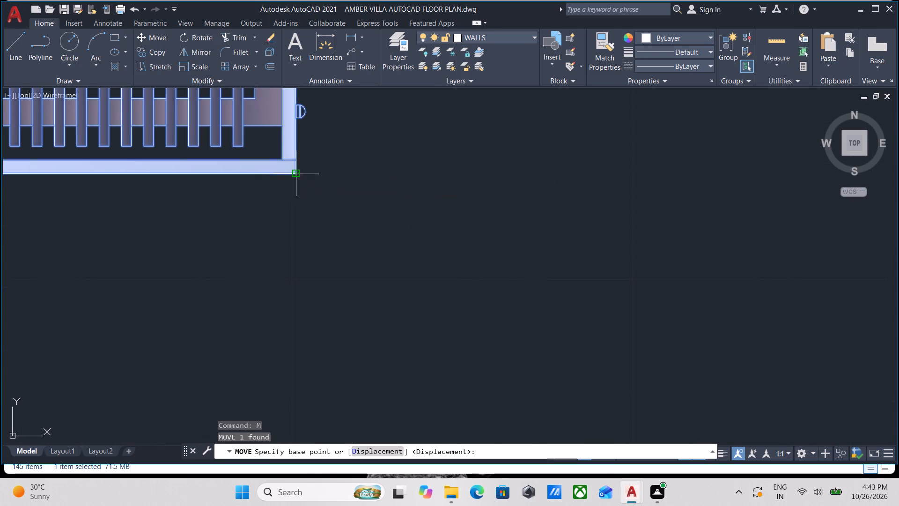
click(297, 175)
scroll(408, 145, down, 3)
scroll(117, 245, down, 5)
scroll(356, 213, down, 3)
middle_drag(356, 213, 85, 313)
scroll(59, 319, up, 1)
scroll(234, 245, down, 2)
middle_drag(234, 246, 112, 335)
scroll(236, 266, down, 2)
middle_drag(209, 290, 170, 342)
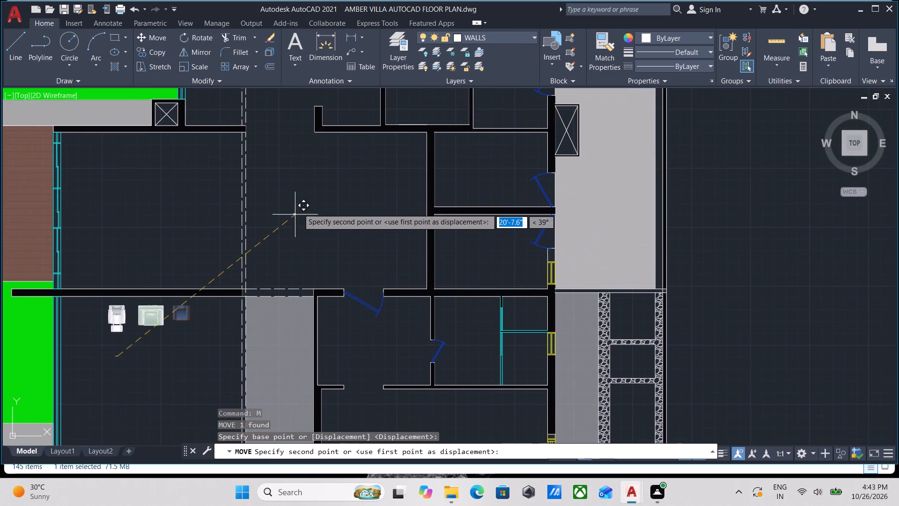
scroll(300, 207, up, 1)
middle_drag(300, 207, 296, 268)
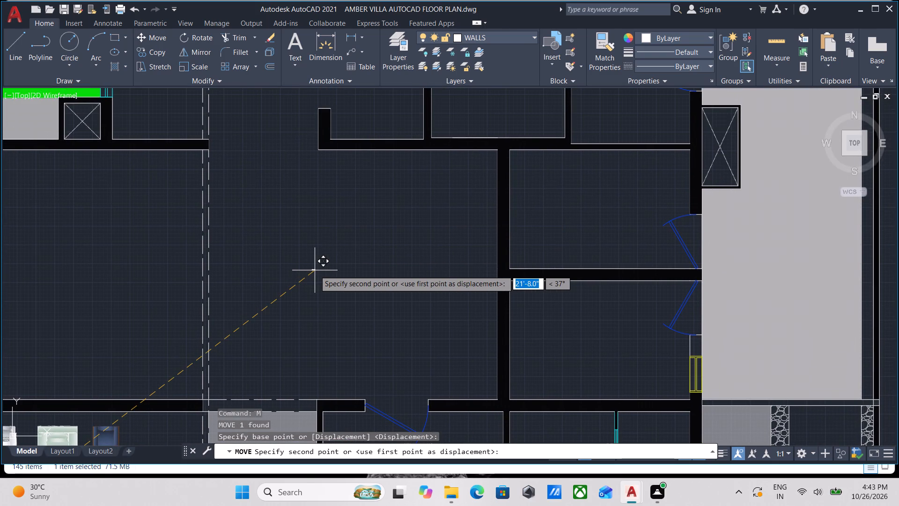
scroll(315, 270, down, 2)
middle_drag(315, 270, 321, 219)
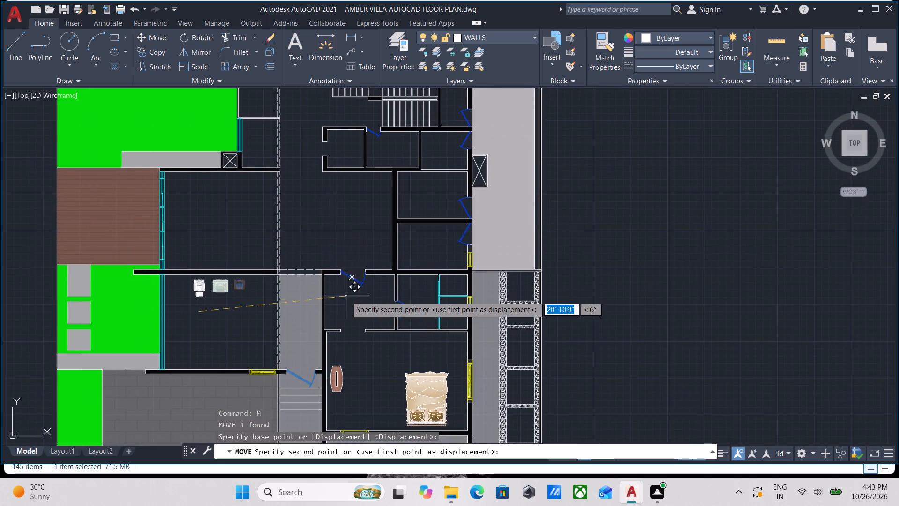
scroll(346, 297, up, 6)
click(287, 249)
Rotate the slatted block 90° about its upper-left corner with Ortho on, so it stands vertically.
scroll(322, 212, up, 2)
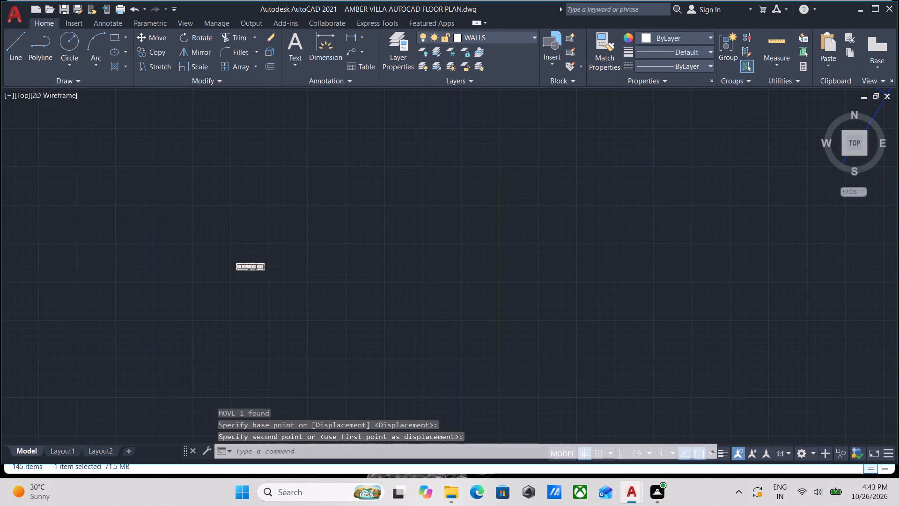
scroll(322, 206, up, 1)
scroll(201, 281, down, 1)
middle_drag(201, 281, 329, 249)
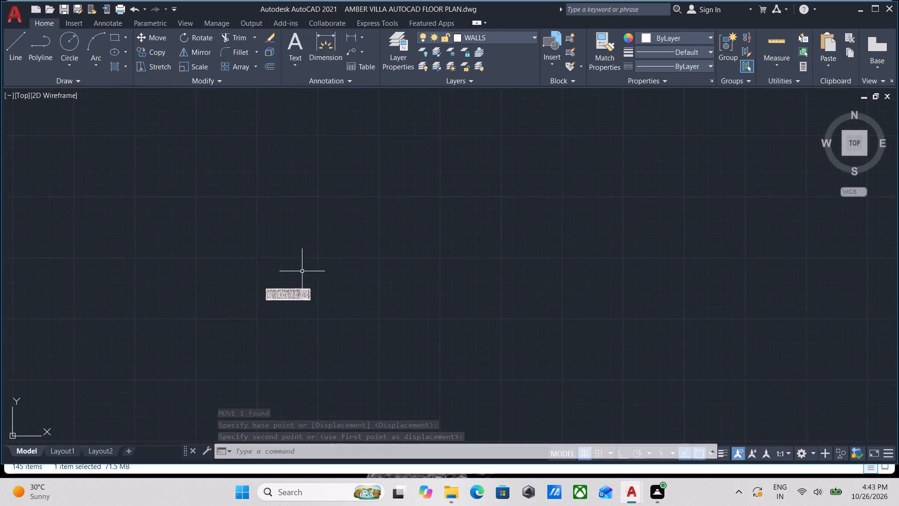
scroll(296, 280, up, 3)
drag(393, 275, 383, 286)
click(252, 375)
text(RO)
key(Return)
scroll(162, 330, up, 2)
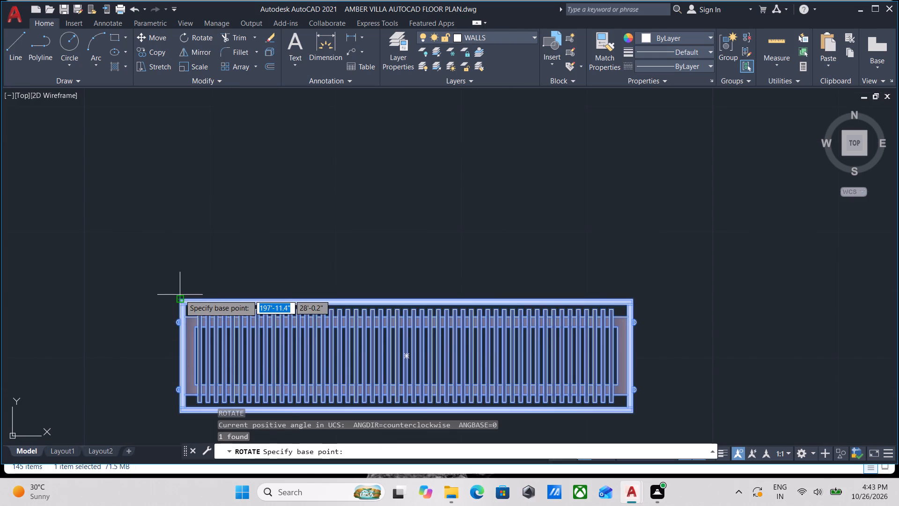
click(177, 297)
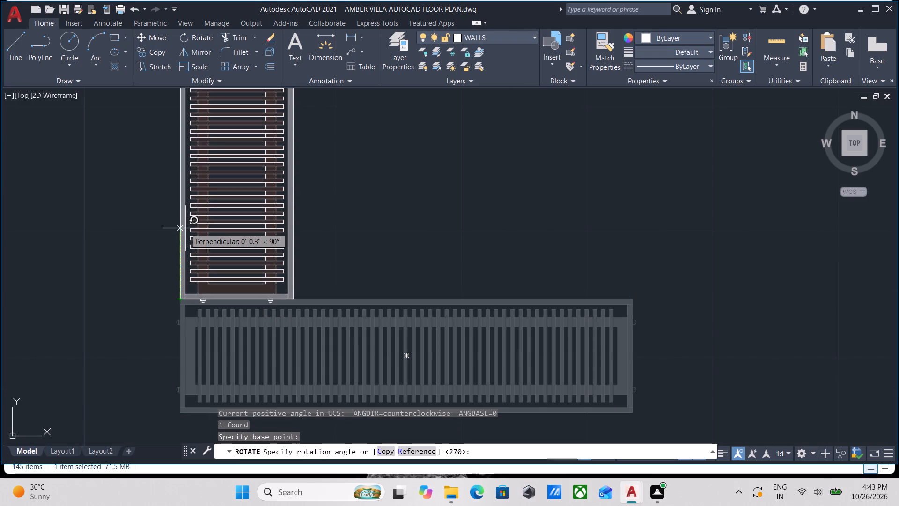
key(F8)
click(188, 188)
scroll(225, 237, down, 3)
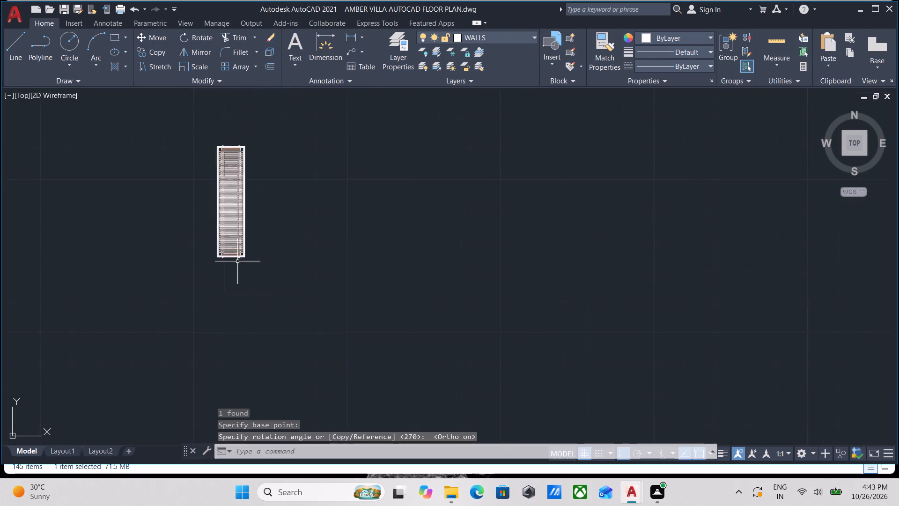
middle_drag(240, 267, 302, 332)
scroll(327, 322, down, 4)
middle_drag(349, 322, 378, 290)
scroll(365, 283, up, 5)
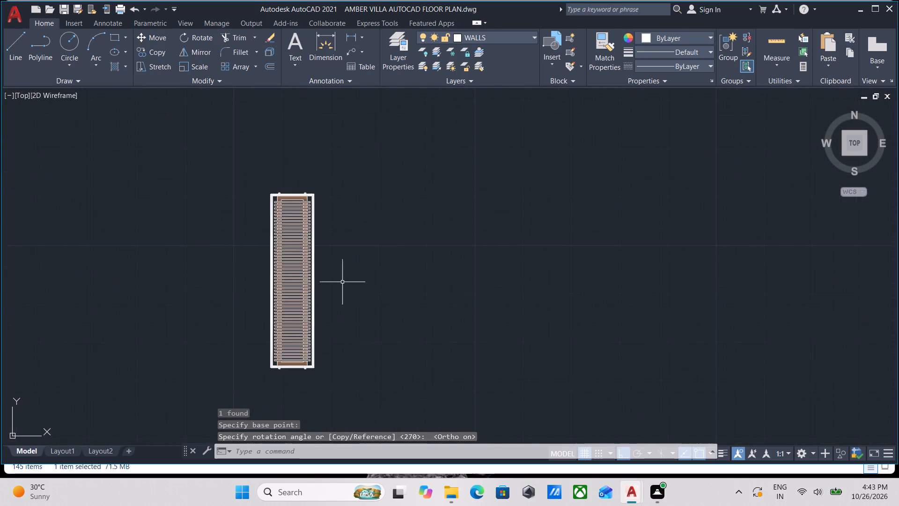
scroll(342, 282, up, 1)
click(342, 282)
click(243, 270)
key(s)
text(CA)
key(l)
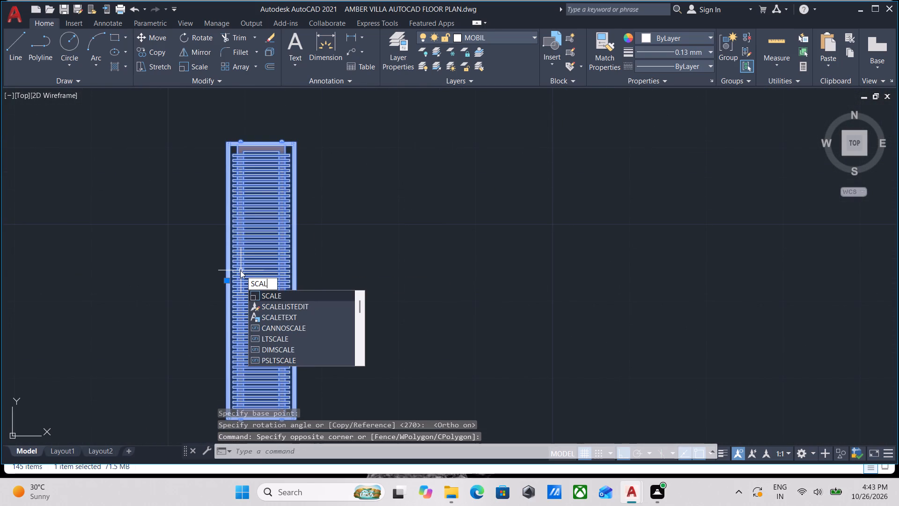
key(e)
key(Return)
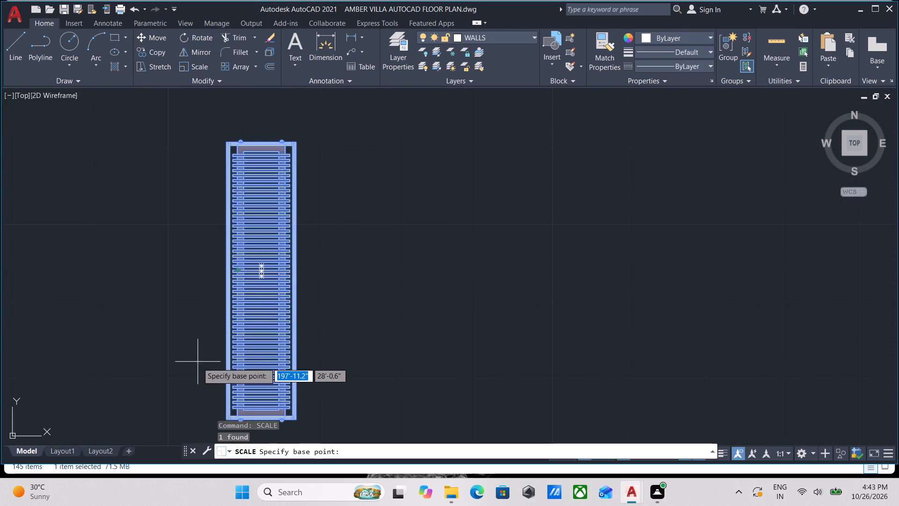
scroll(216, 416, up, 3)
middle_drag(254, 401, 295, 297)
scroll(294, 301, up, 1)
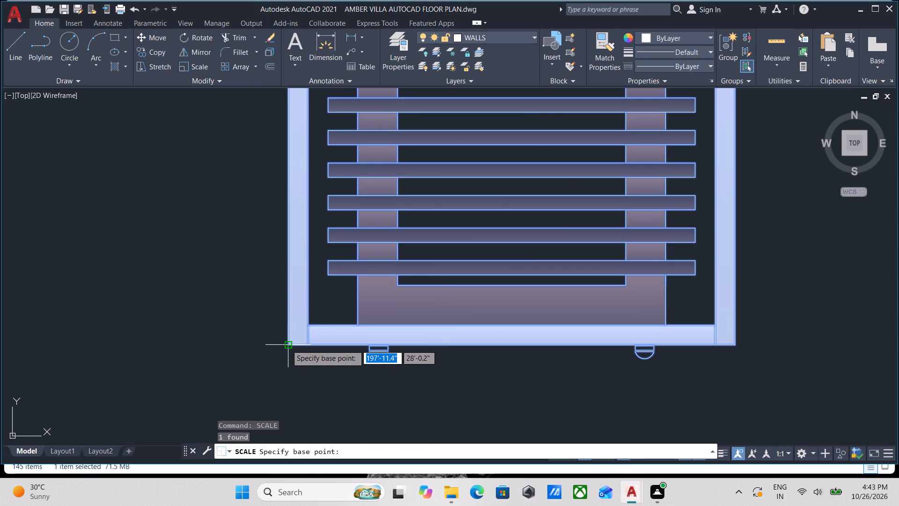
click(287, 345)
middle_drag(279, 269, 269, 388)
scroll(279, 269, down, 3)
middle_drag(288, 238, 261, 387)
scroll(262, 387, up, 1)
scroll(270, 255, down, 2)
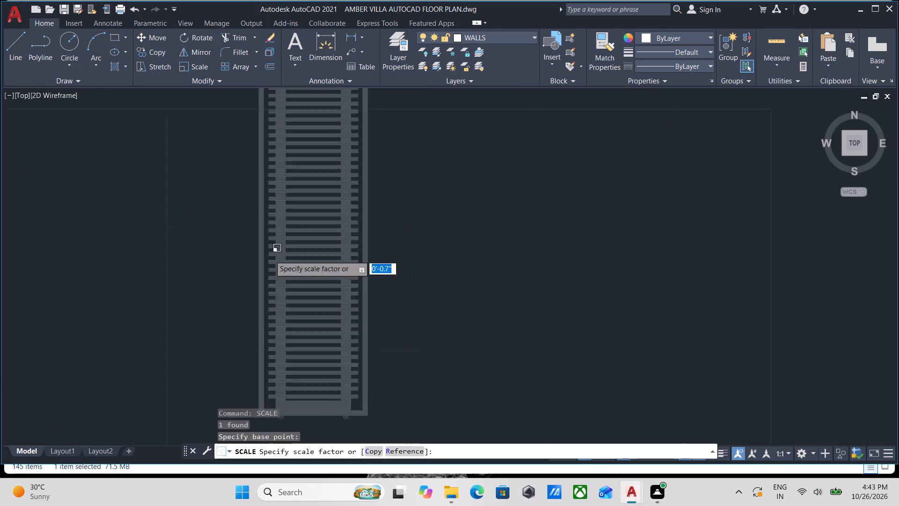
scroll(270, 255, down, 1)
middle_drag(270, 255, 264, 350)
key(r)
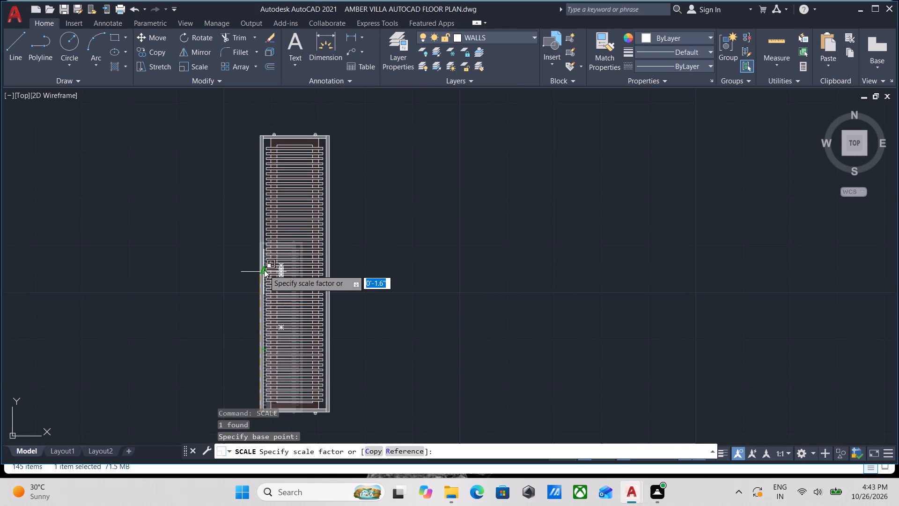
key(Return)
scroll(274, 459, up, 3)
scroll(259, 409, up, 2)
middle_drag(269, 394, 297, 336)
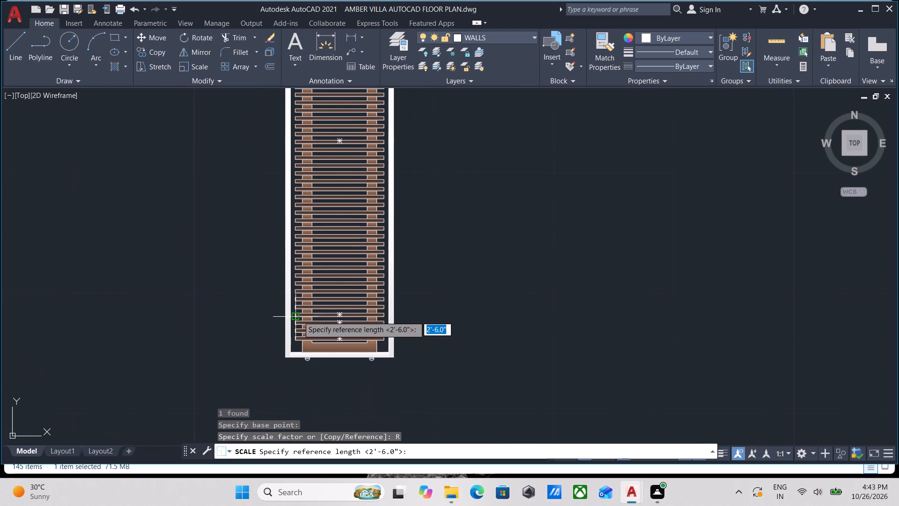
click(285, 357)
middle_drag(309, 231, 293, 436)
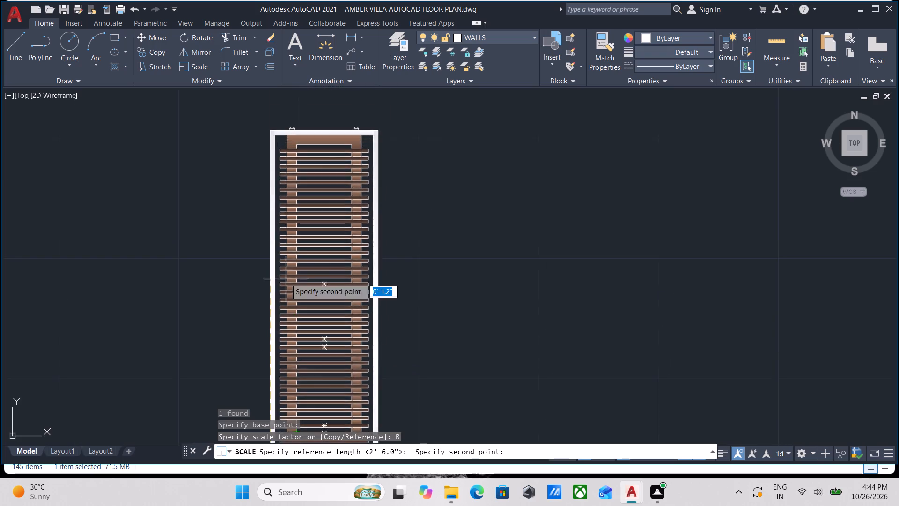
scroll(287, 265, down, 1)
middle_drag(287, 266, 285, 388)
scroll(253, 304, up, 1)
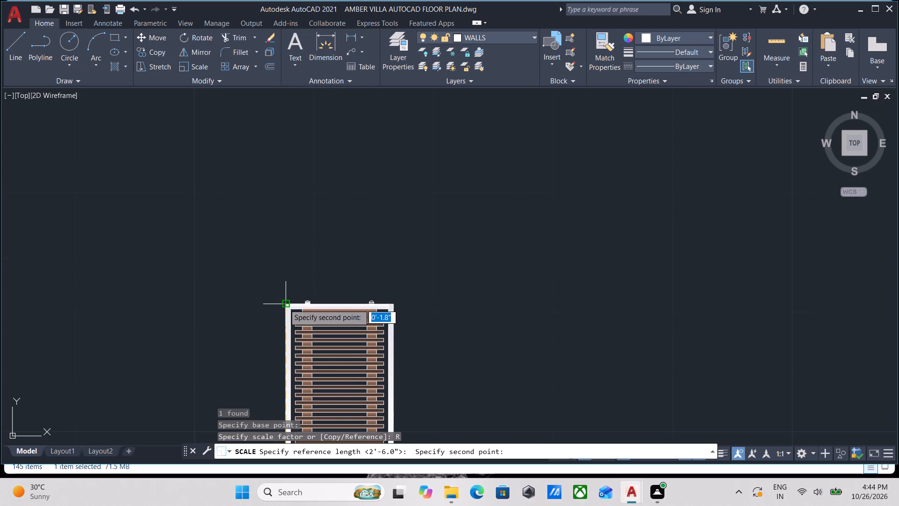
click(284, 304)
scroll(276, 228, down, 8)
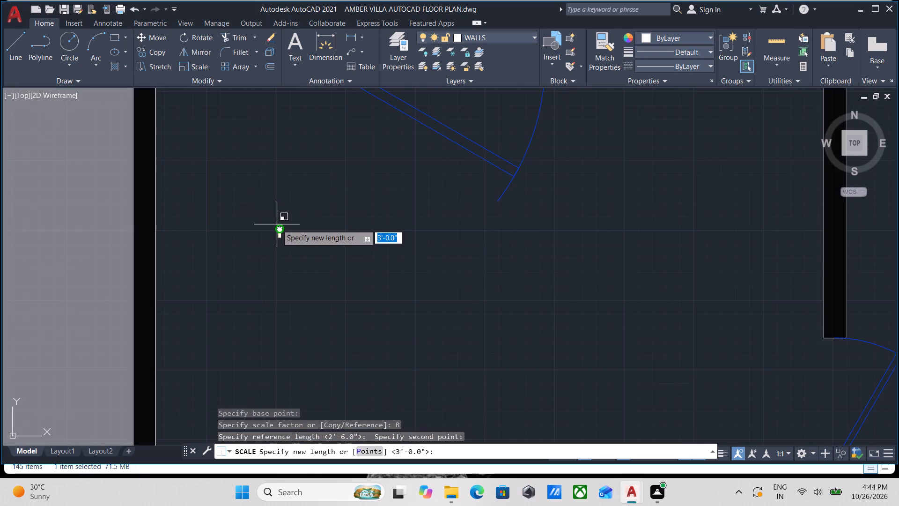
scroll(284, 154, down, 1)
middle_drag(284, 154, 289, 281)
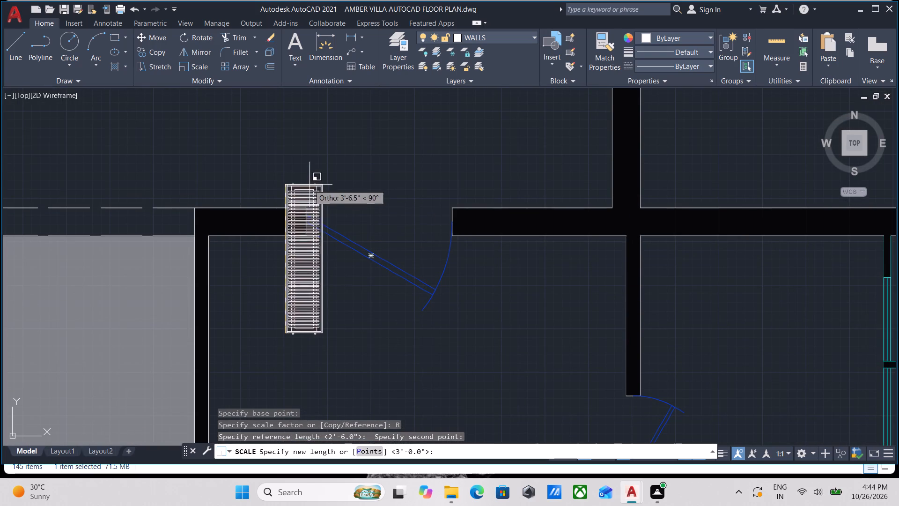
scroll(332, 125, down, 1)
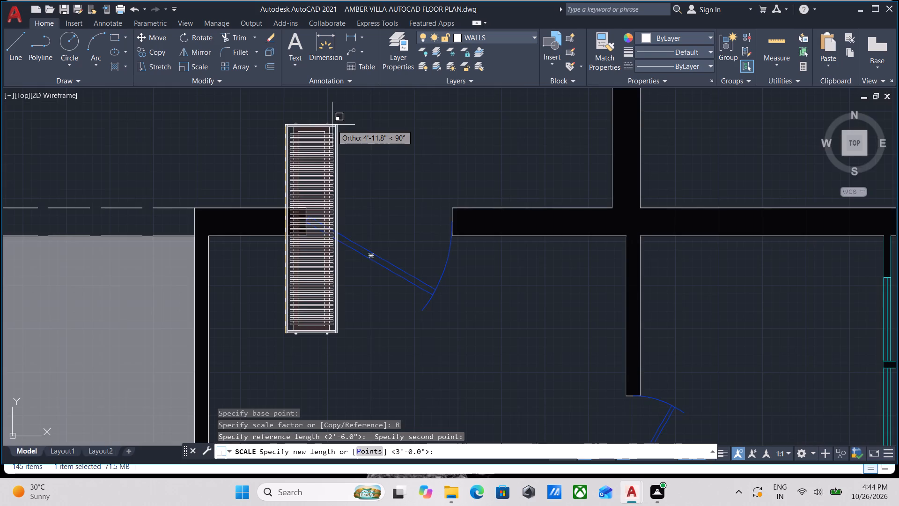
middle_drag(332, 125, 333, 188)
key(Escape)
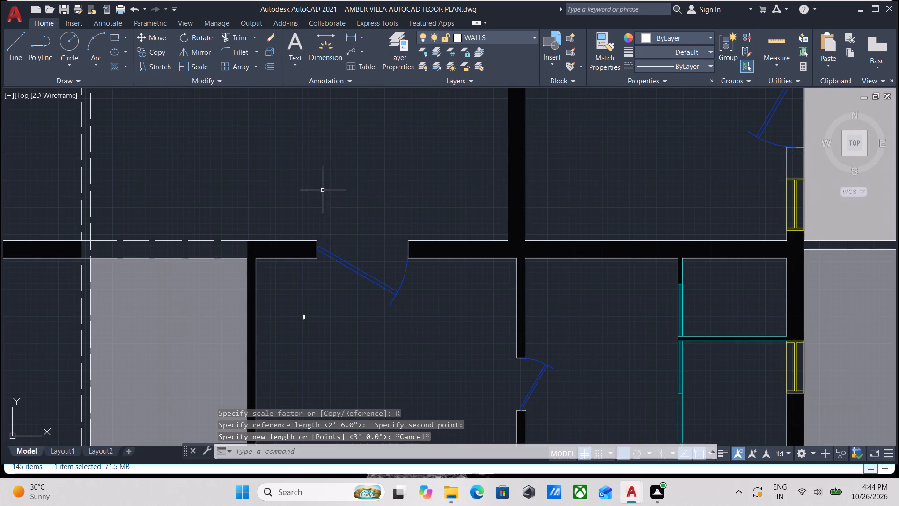
With Ortho off, move the slatted block by its lower-left corner down beside the small room's left wall.
scroll(297, 329, up, 5)
drag(320, 268, 310, 264)
click(203, 229)
scroll(231, 244, up, 3)
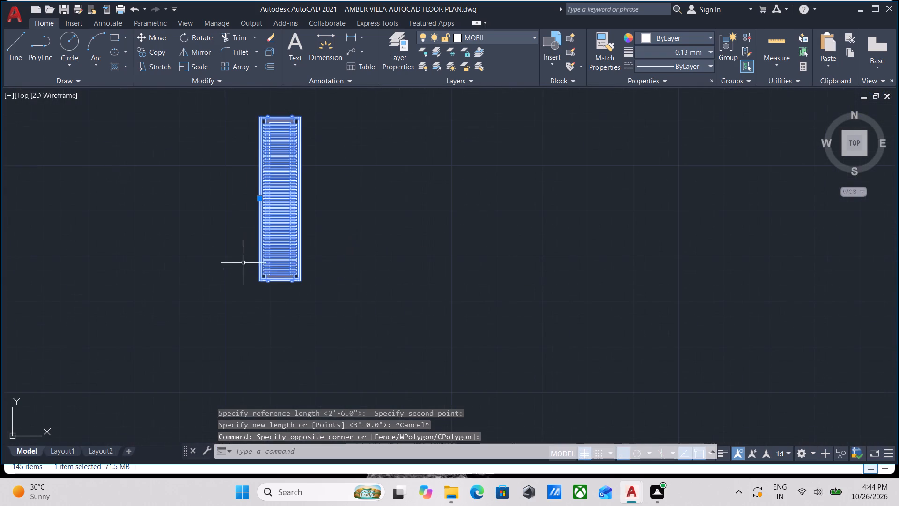
scroll(259, 283, up, 1)
key(m)
key(Return)
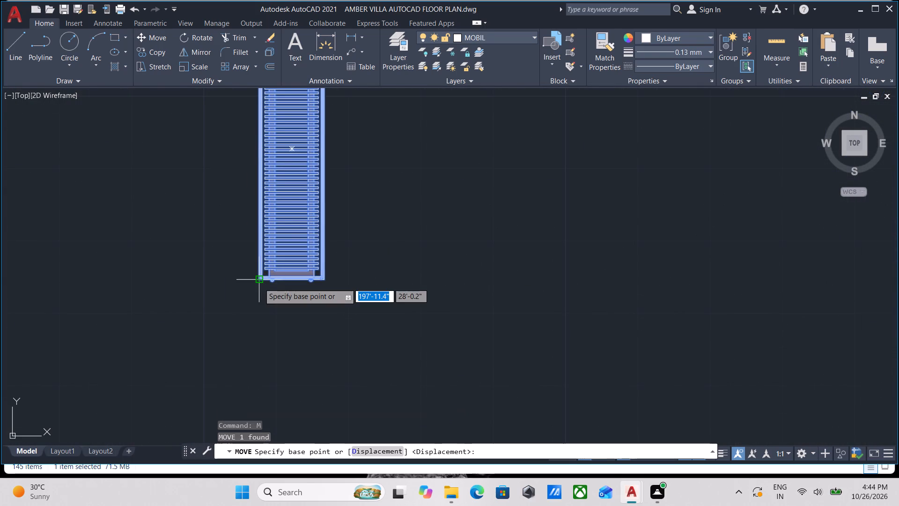
scroll(266, 297, up, 2)
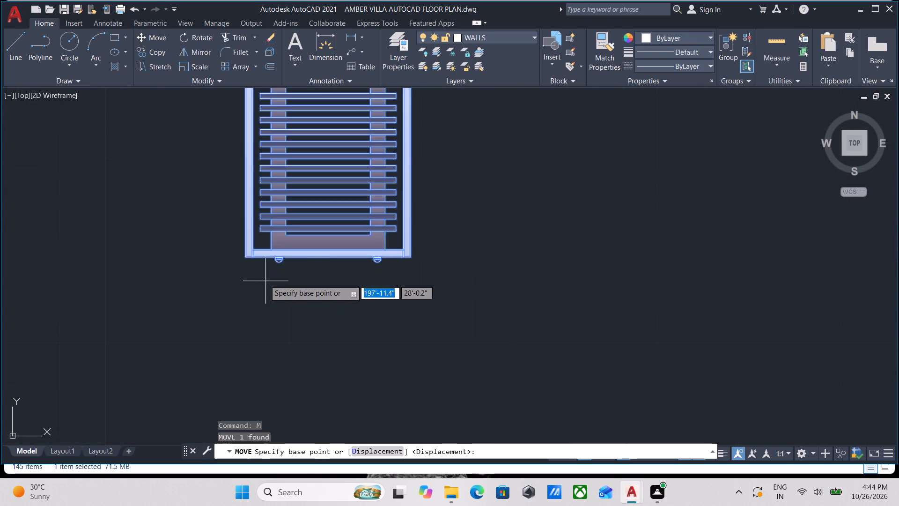
click(244, 253)
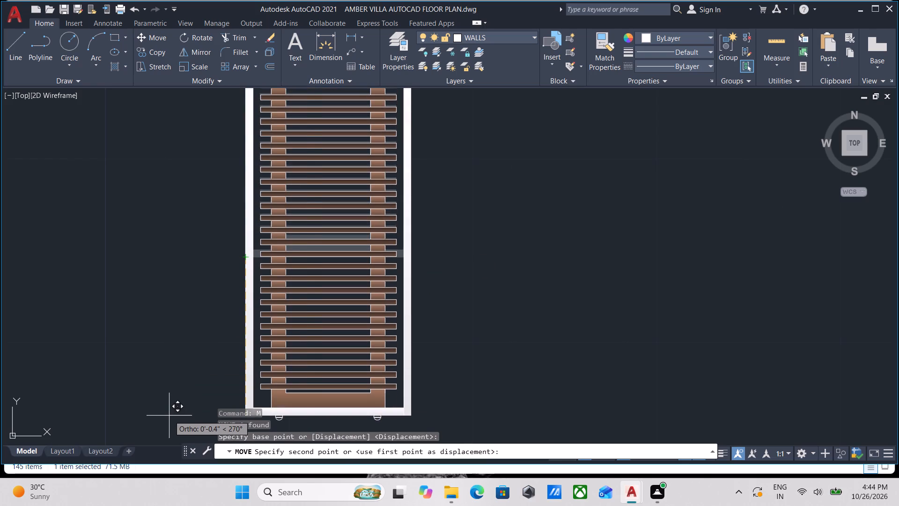
key(F8)
scroll(95, 416, down, 3)
middle_drag(101, 417, 329, 333)
scroll(314, 335, down, 3)
middle_drag(290, 377, 409, 314)
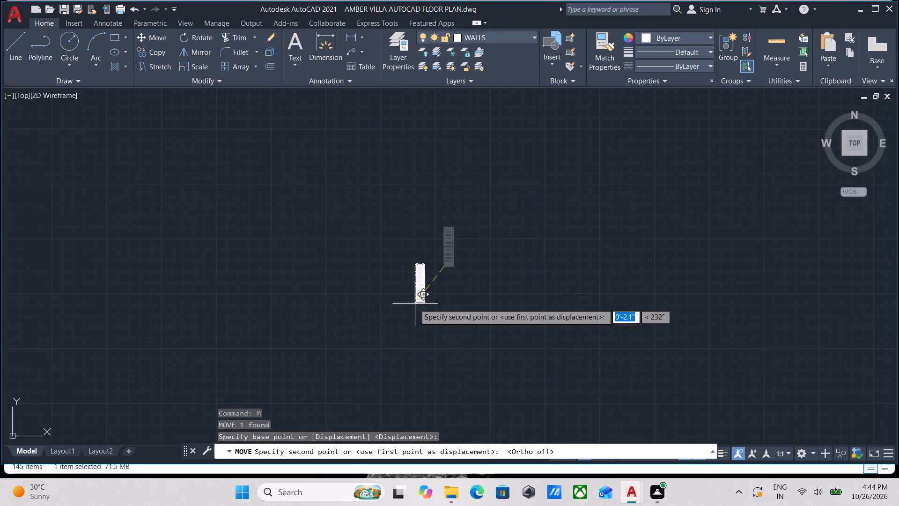
scroll(413, 304, down, 7)
middle_drag(407, 333, 424, 301)
scroll(418, 354, up, 3)
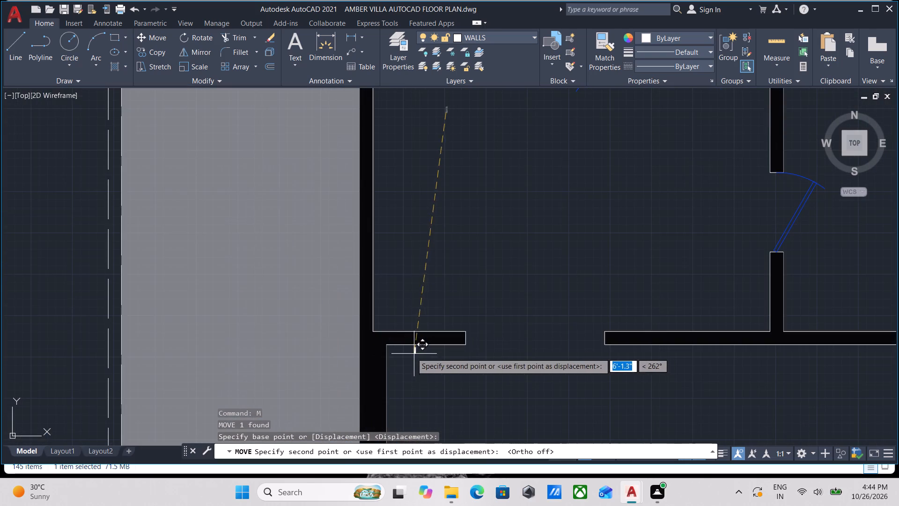
scroll(389, 283, up, 5)
click(282, 351)
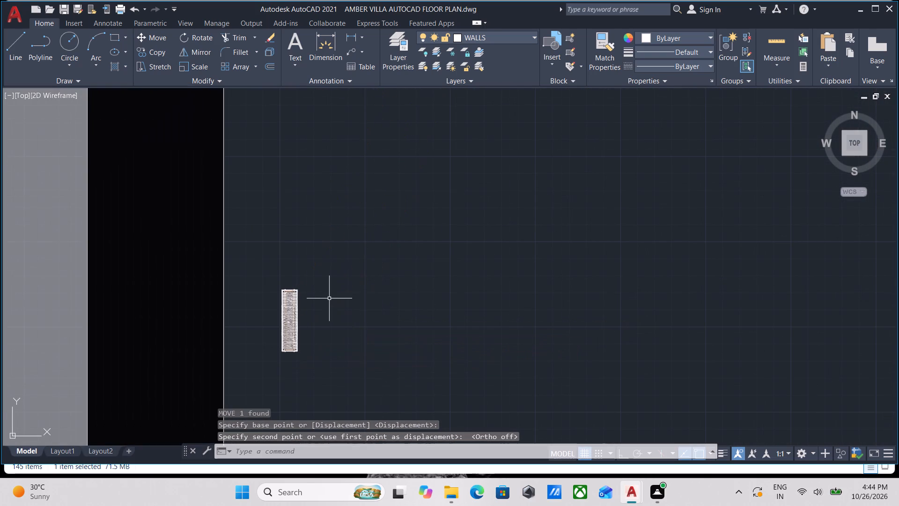
Move the slatted block by its lower-left corner down into the small room's lower-left corner, just clear of the walls.
scroll(326, 298, up, 2)
drag(314, 296, 296, 305)
click(180, 325)
scroll(242, 330, down, 2)
middle_drag(242, 330, 274, 299)
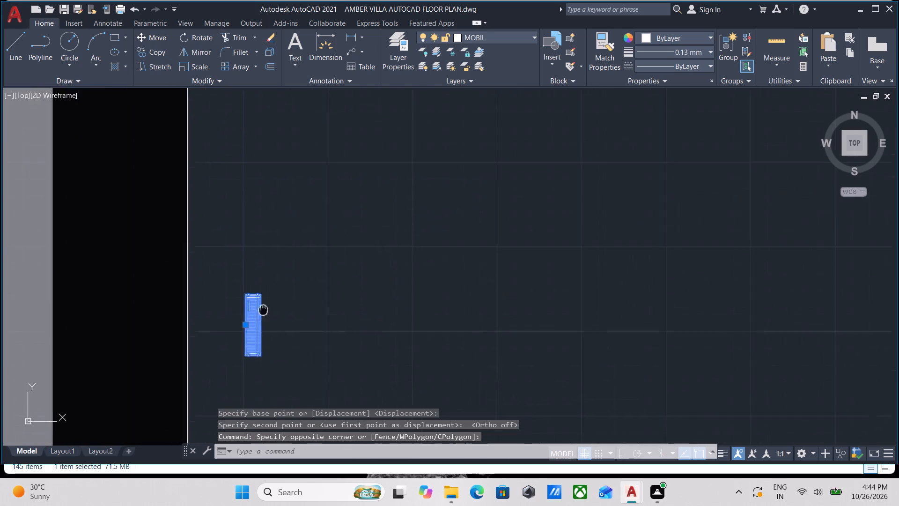
middle_drag(274, 299, 310, 263)
scroll(295, 286, up, 2)
key(m)
key(Return)
scroll(293, 334, up, 1)
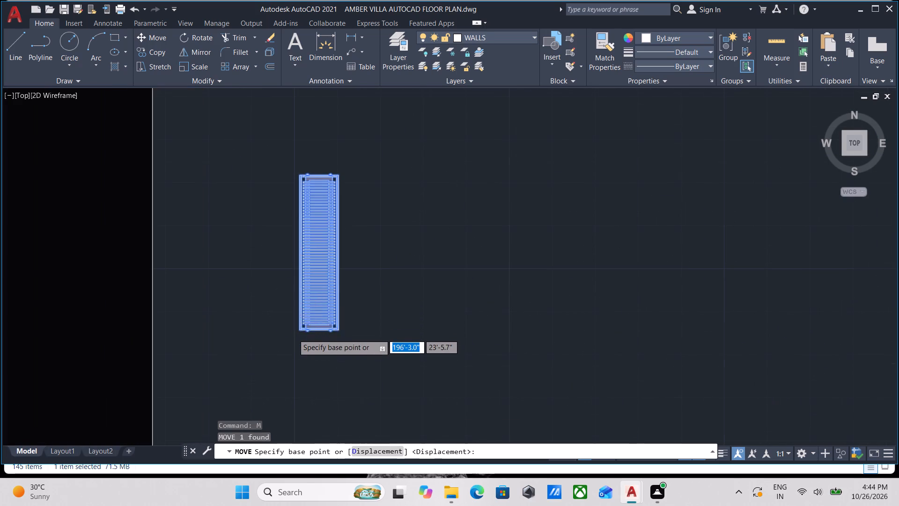
scroll(293, 334, up, 2)
click(315, 319)
scroll(277, 428, down, 1)
middle_drag(281, 419, 342, 272)
scroll(327, 287, down, 4)
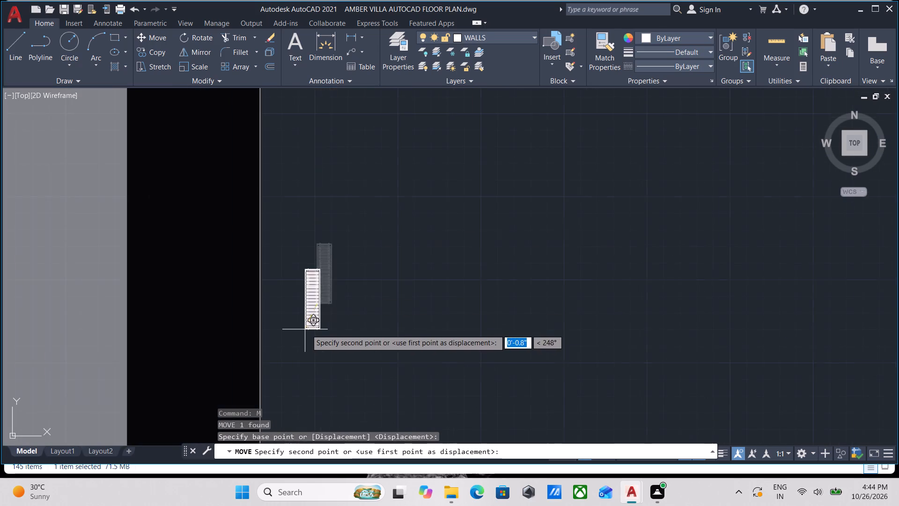
scroll(311, 342, down, 2)
middle_drag(312, 340, 417, 237)
scroll(416, 342, up, 2)
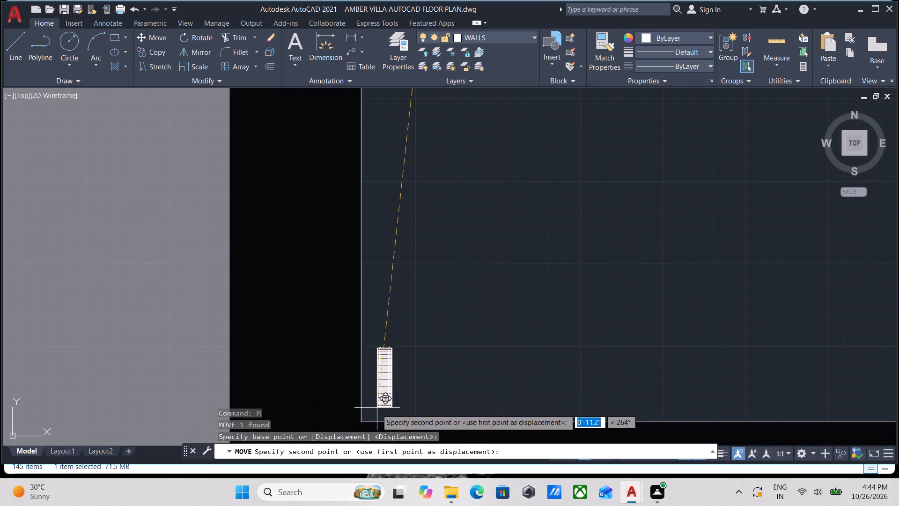
click(368, 411)
Scale the slatted block by reference from its lower-left corner, using its left edge as reference and Ortho on, to reach the upper wall.
scroll(398, 361, up, 1)
middle_drag(398, 361, 450, 298)
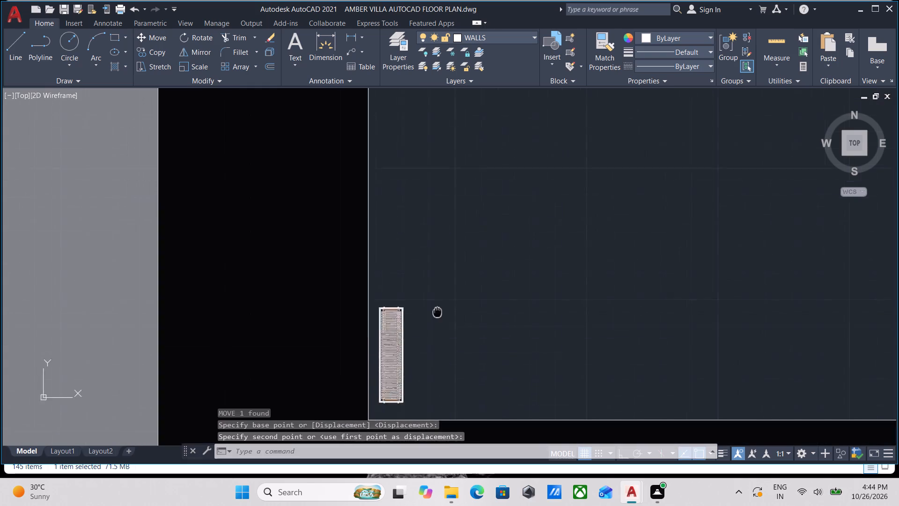
middle_drag(450, 298, 473, 269)
drag(471, 310, 466, 310)
click(415, 281)
scroll(440, 306, up, 1)
middle_drag(440, 306, 453, 264)
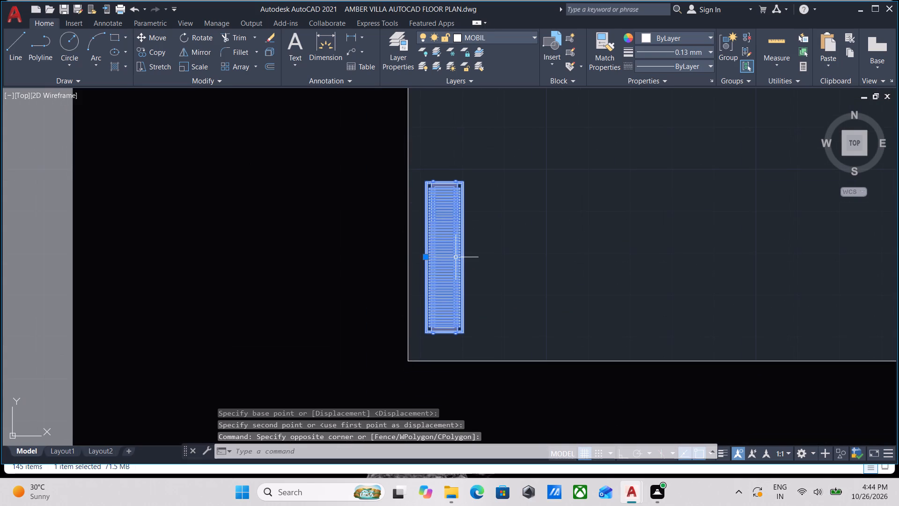
text(SCA)
key(Return)
scroll(420, 352, up, 3)
click(433, 261)
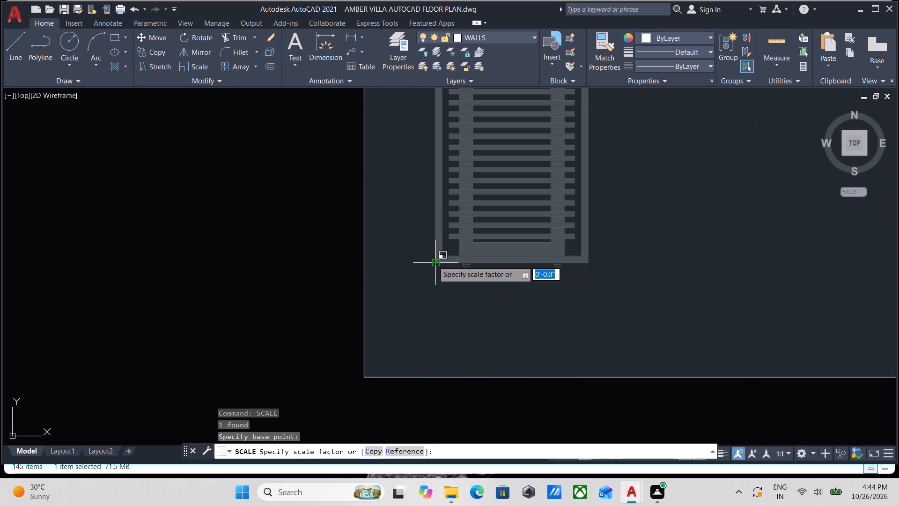
middle_drag(441, 251, 411, 353)
middle_drag(411, 215, 410, 266)
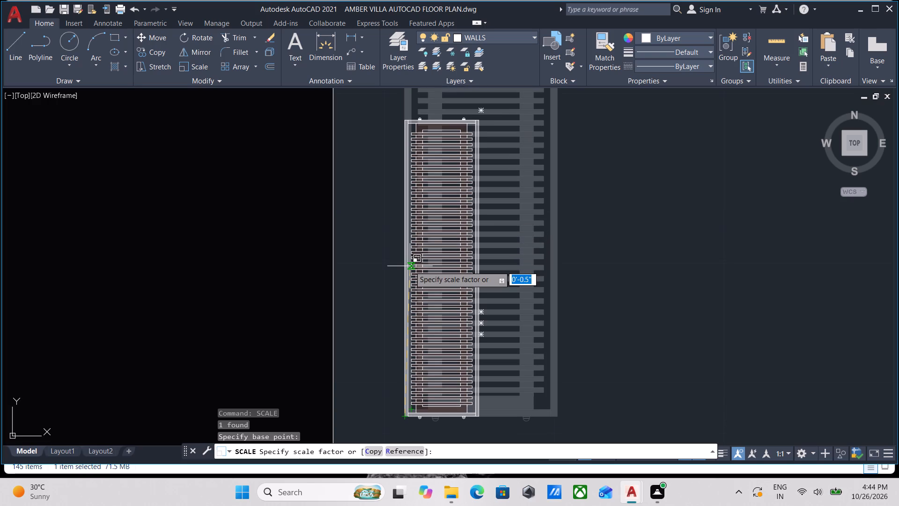
key(r)
key(Return)
middle_drag(404, 361, 420, 327)
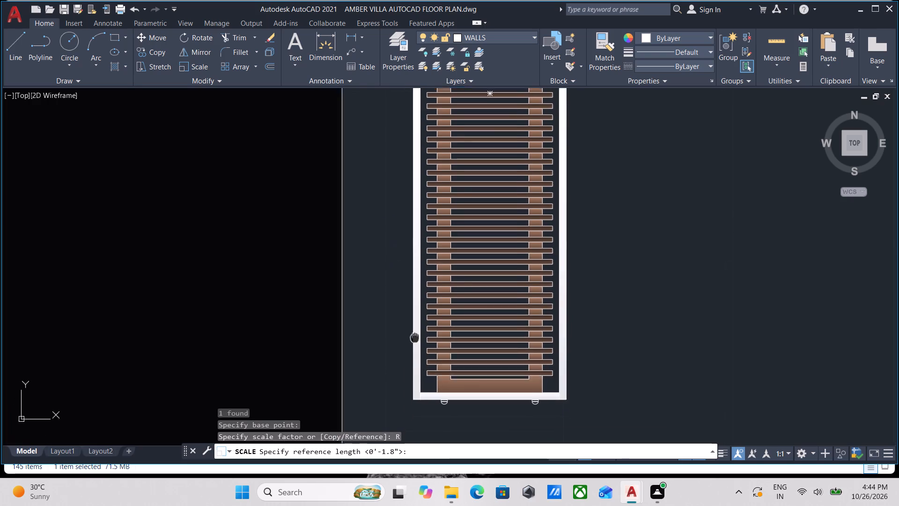
middle_drag(420, 327, 434, 290)
scroll(436, 339, up, 2)
click(431, 355)
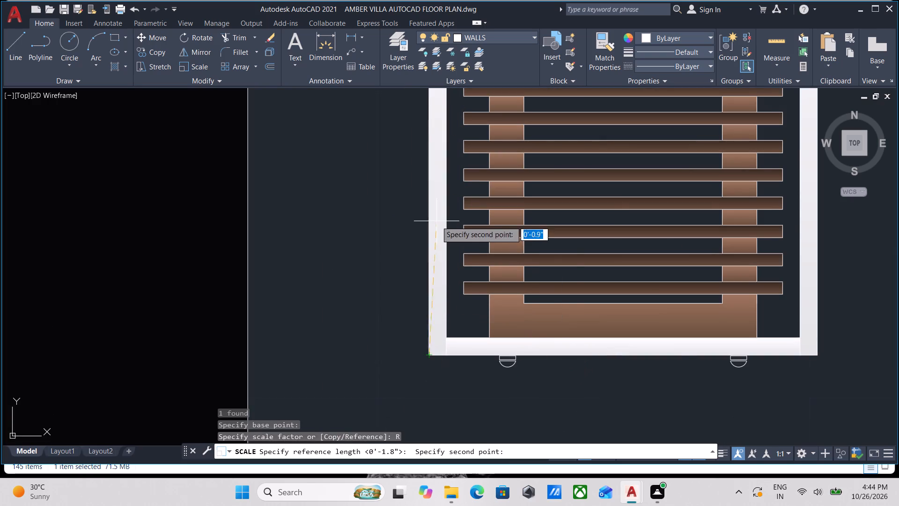
middle_drag(436, 223, 389, 438)
scroll(390, 428, down, 1)
scroll(387, 272, down, 2)
middle_drag(387, 272, 379, 434)
scroll(379, 434, up, 1)
middle_drag(374, 281, 375, 365)
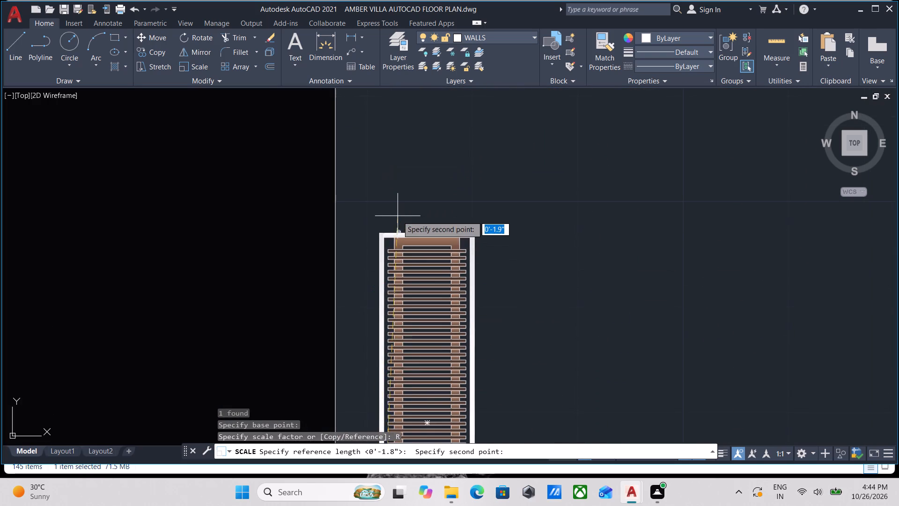
scroll(386, 217, up, 2)
click(371, 257)
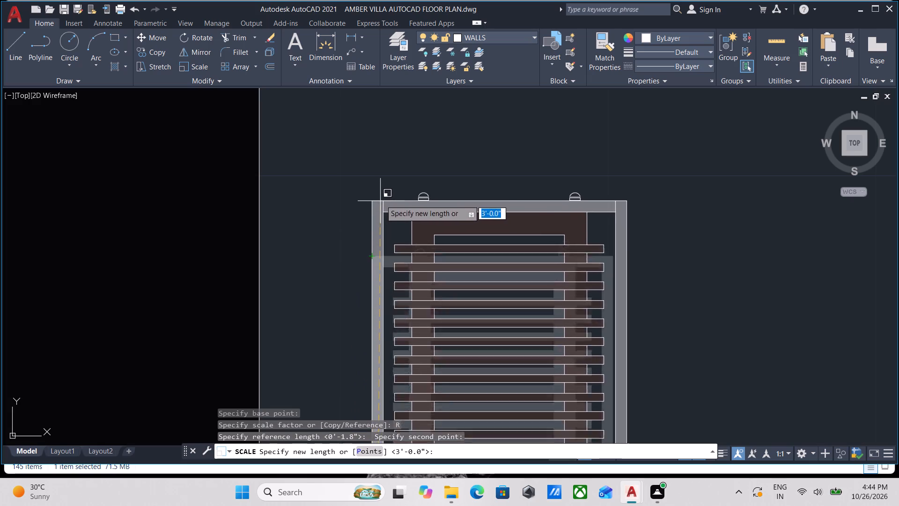
scroll(382, 172, down, 3)
middle_drag(380, 172, 372, 318)
scroll(386, 162, down, 3)
middle_drag(386, 163, 395, 308)
middle_drag(427, 154, 423, 279)
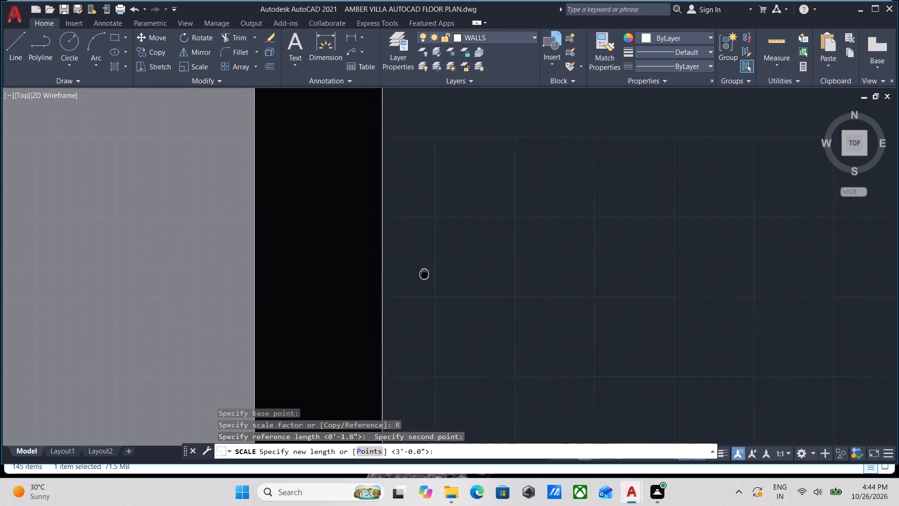
middle_drag(423, 279, 412, 358)
key(F8)
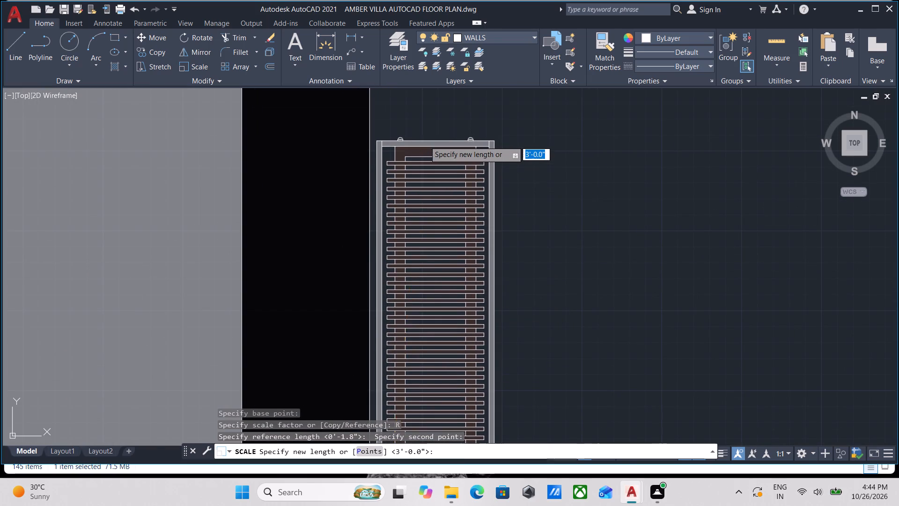
scroll(404, 103, down, 2)
middle_drag(404, 103, 434, 225)
scroll(442, 145, down, 2)
middle_drag(442, 145, 448, 298)
middle_drag(457, 166, 460, 294)
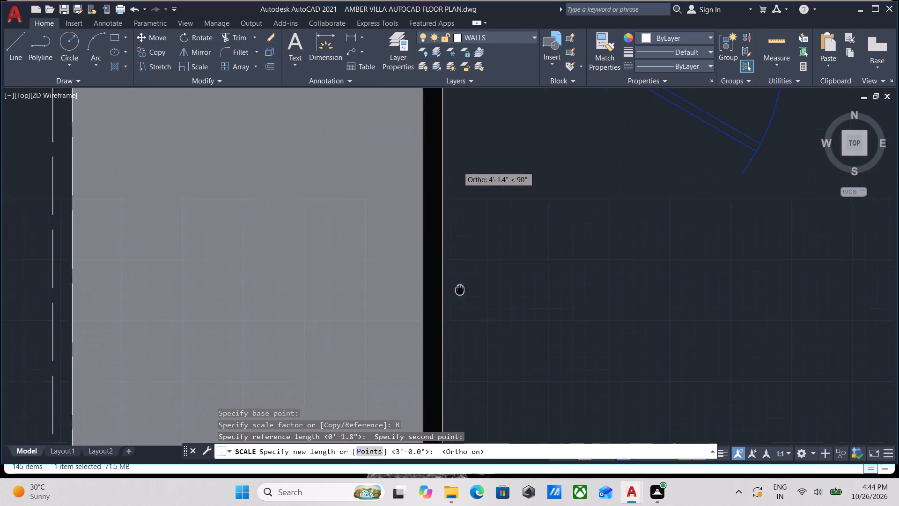
middle_drag(460, 294, 448, 360)
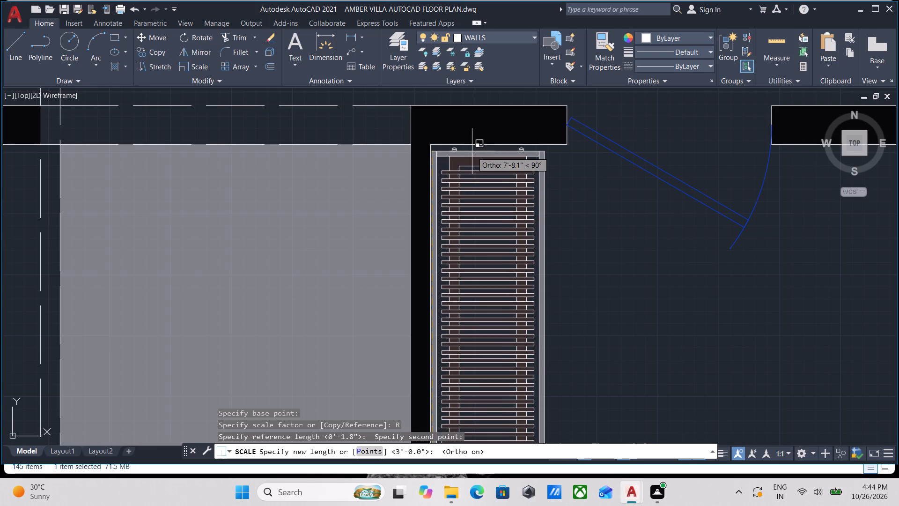
click(471, 150)
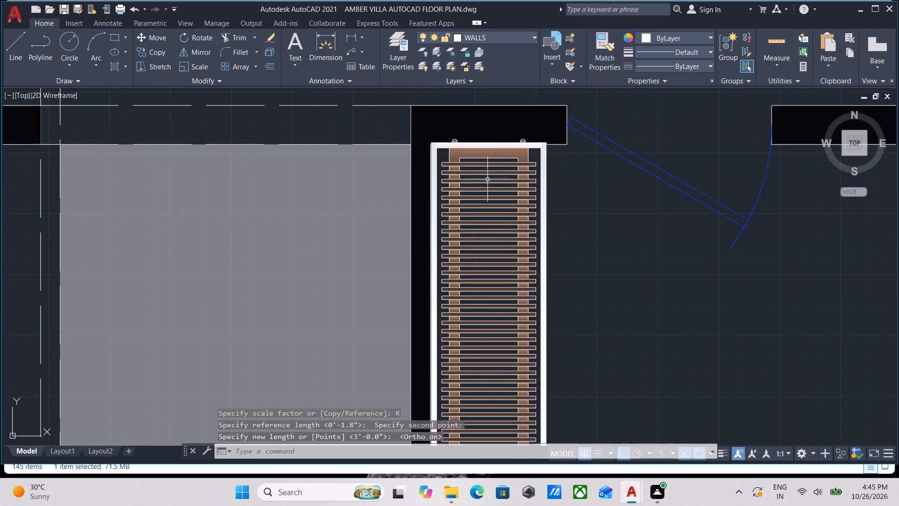
Scale the enlarged slatted block down slightly from its lower-left corner, leaving a small gap below the upper wall.
scroll(495, 199, down, 1)
middle_drag(495, 199, 491, 159)
middle_drag(489, 295, 498, 219)
scroll(538, 310, up, 3)
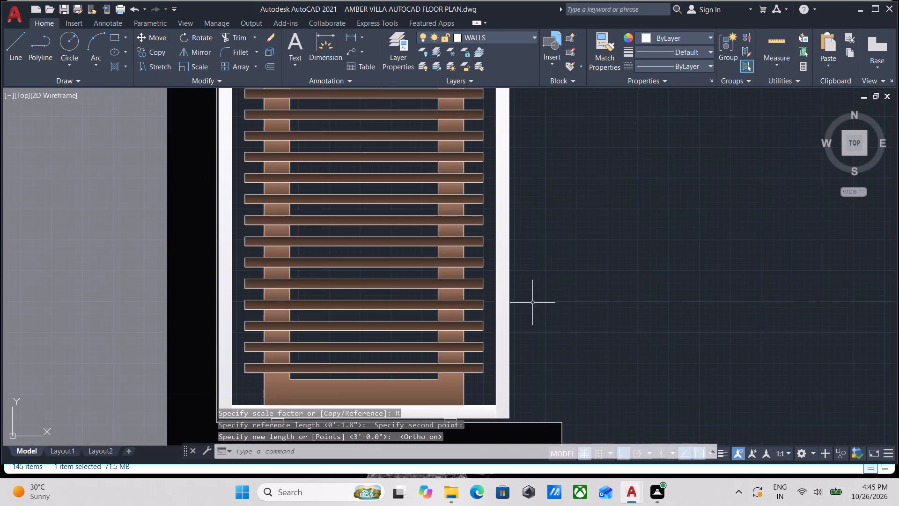
scroll(514, 301, up, 1)
middle_drag(524, 284, 549, 224)
middle_drag(467, 310, 471, 208)
scroll(474, 202, down, 1)
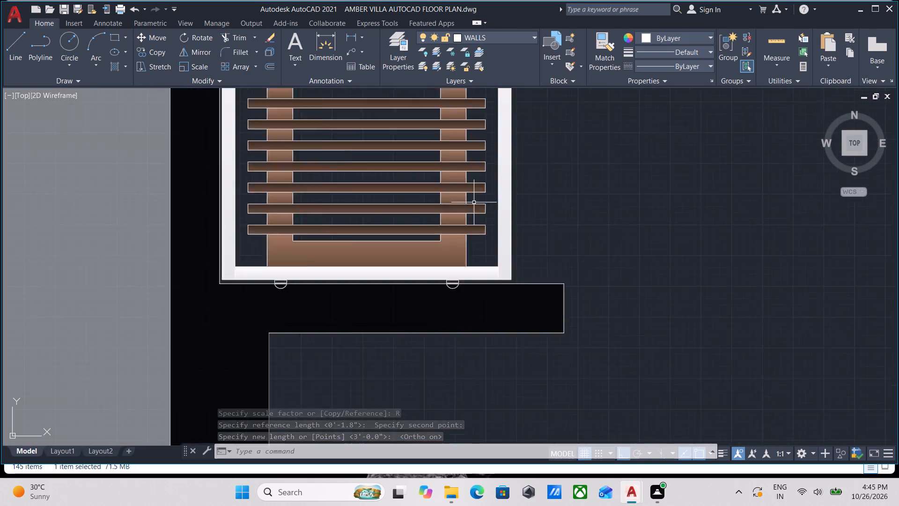
scroll(474, 202, down, 1)
middle_drag(474, 202, 449, 342)
scroll(582, 238, down, 2)
middle_drag(588, 250, 612, 296)
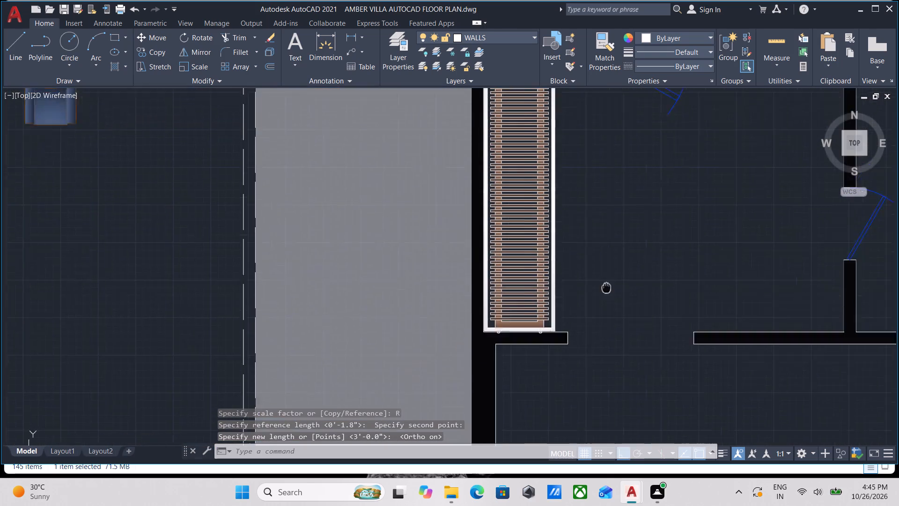
middle_drag(612, 296, 621, 318)
middle_drag(610, 307, 633, 373)
click(633, 373)
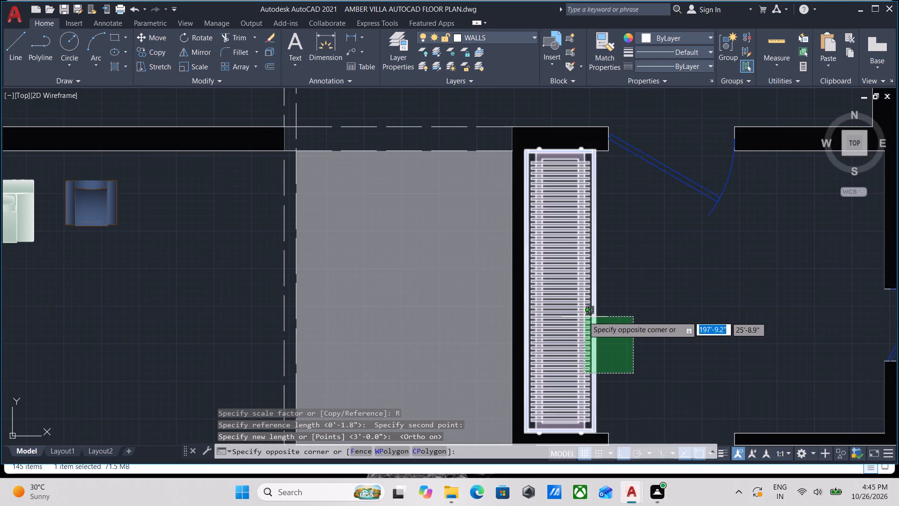
click(582, 315)
scroll(648, 312, down, 2)
middle_drag(648, 312, 607, 311)
scroll(599, 313, up, 2)
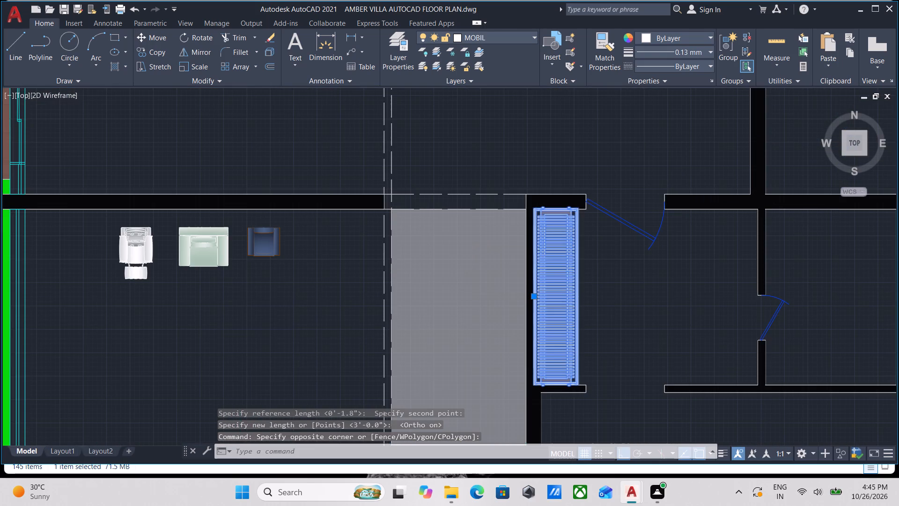
text(SCA)
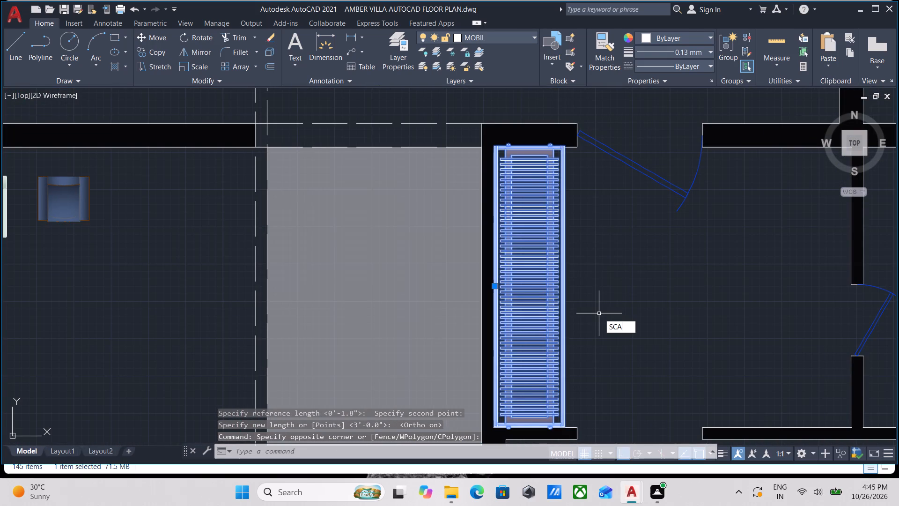
key(Return)
scroll(517, 463, up, 3)
scroll(487, 423, up, 3)
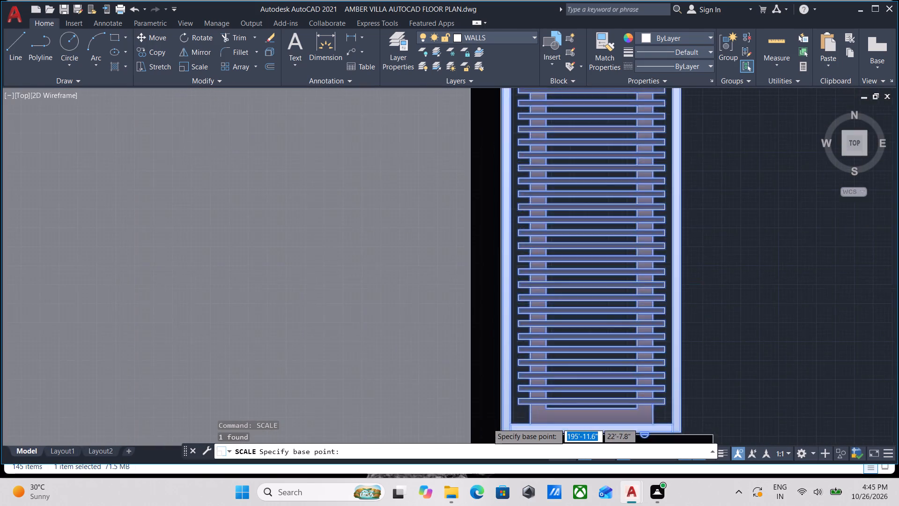
scroll(487, 423, up, 1)
middle_drag(530, 402, 591, 316)
click(588, 361)
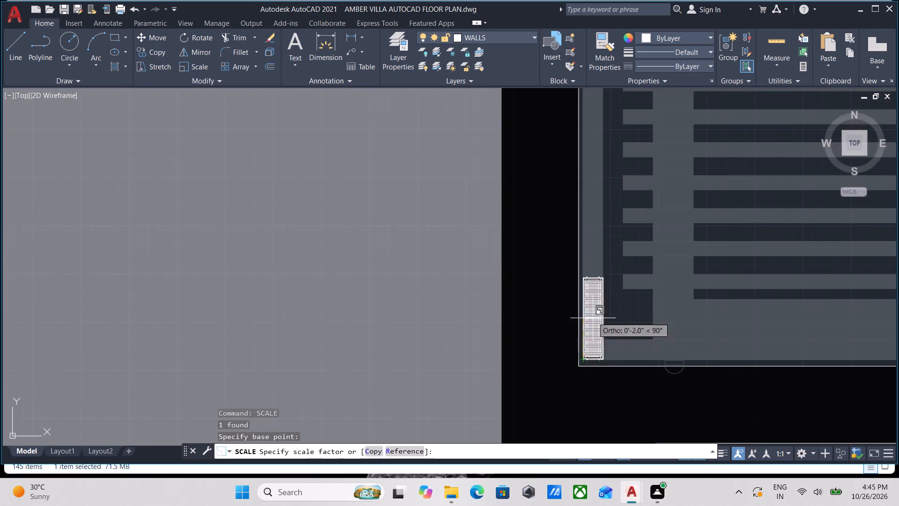
middle_drag(617, 270, 713, 448)
scroll(730, 316, down, 1)
middle_drag(730, 316, 767, 444)
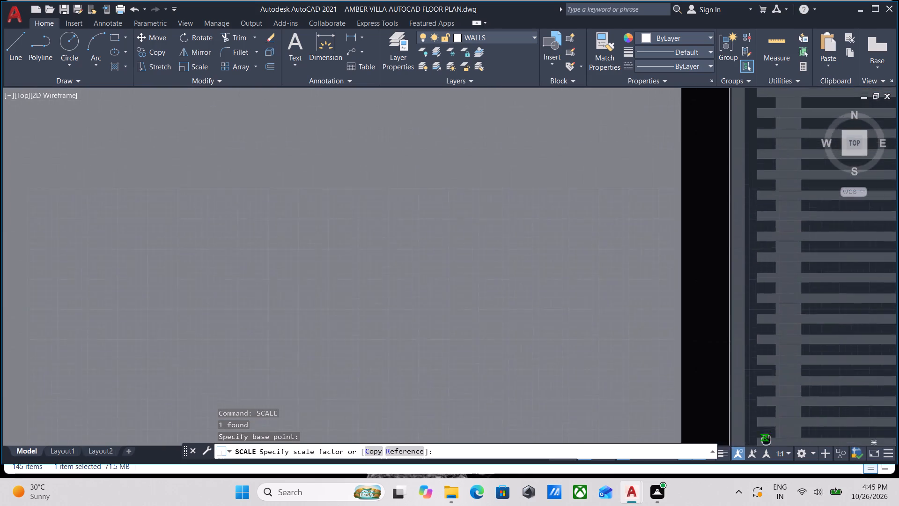
middle_drag(767, 444, 776, 473)
scroll(788, 361, down, 2)
middle_drag(788, 361, 647, 504)
scroll(646, 504, up, 1)
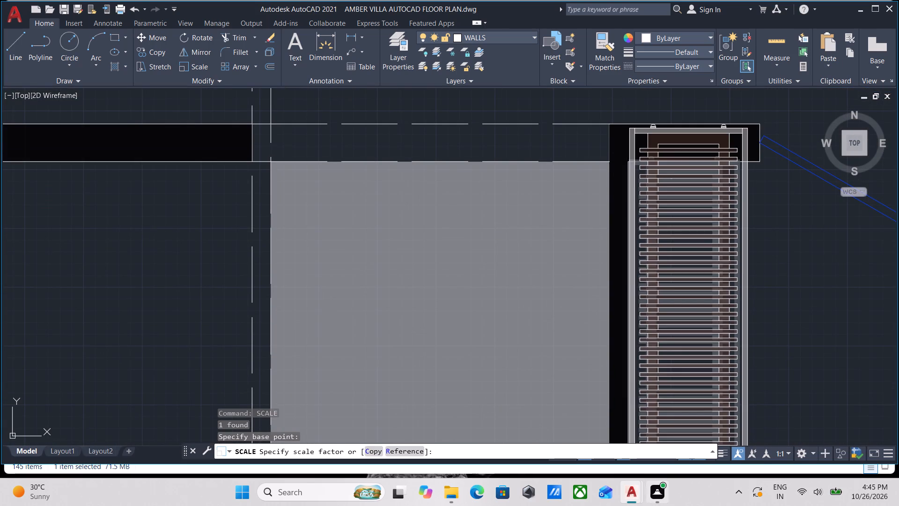
click(651, 388)
Move the slatted block slightly up by a point on its left edge, closer to the small room's upper wall.
scroll(800, 340, down, 1)
middle_drag(800, 340, 798, 324)
middle_drag(782, 384, 747, 298)
scroll(782, 384, up, 1)
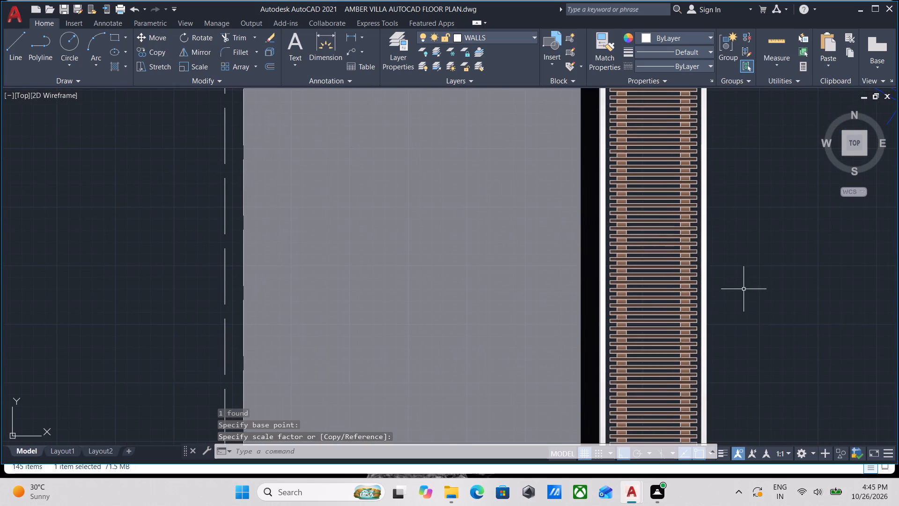
click(736, 354)
click(688, 271)
scroll(723, 336, down, 1)
middle_drag(723, 336, 736, 275)
scroll(697, 369, up, 2)
middle_drag(667, 291, 668, 408)
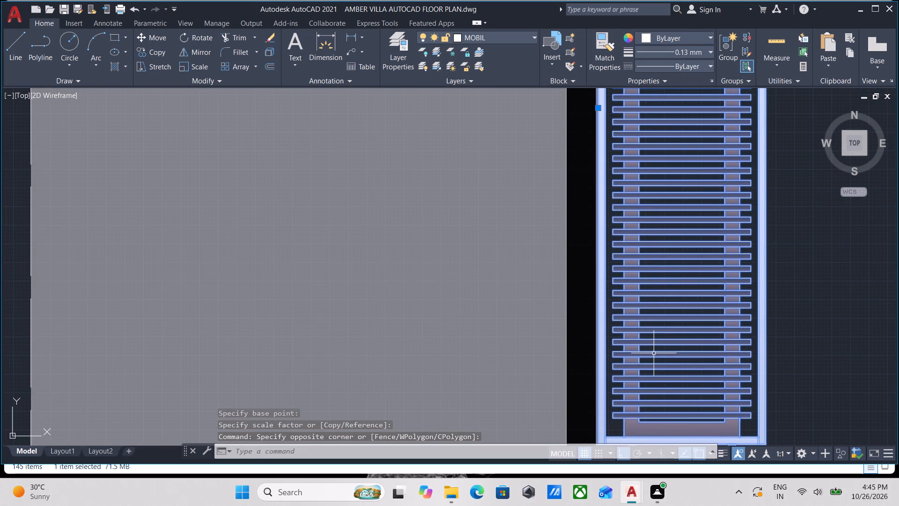
key(m)
key(Return)
scroll(654, 353, down, 1)
middle_drag(654, 364, 652, 402)
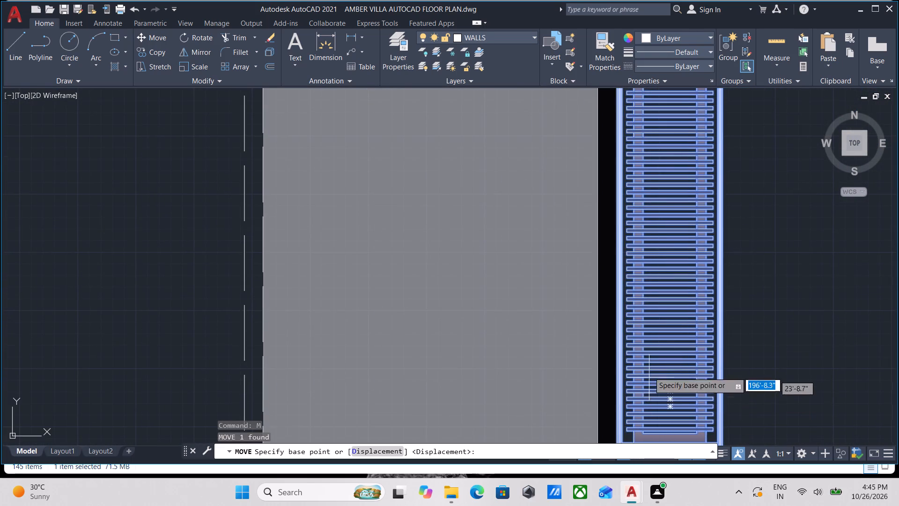
scroll(613, 223, up, 2)
middle_drag(615, 235, 622, 378)
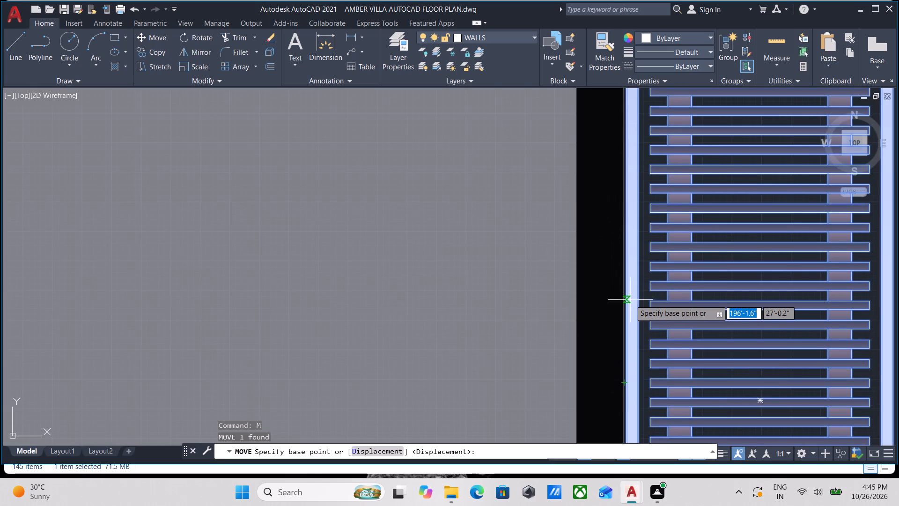
scroll(630, 300, down, 2)
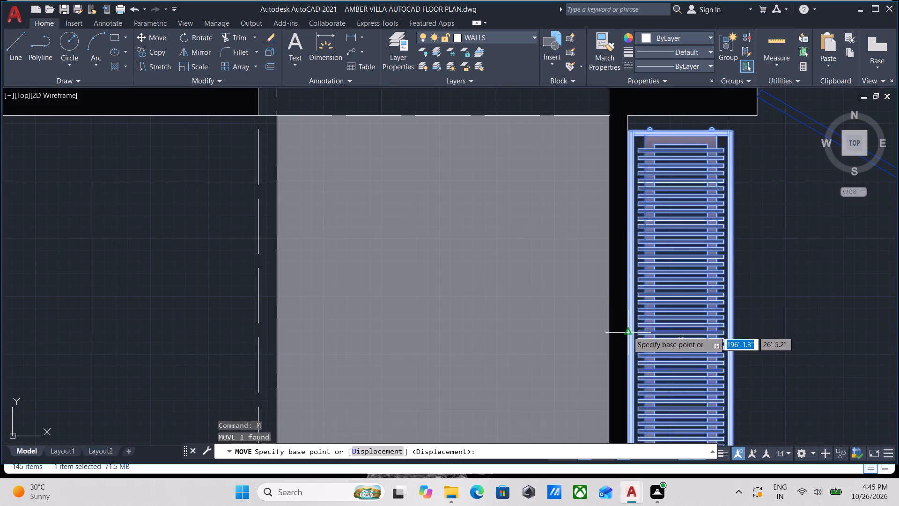
click(627, 331)
click(630, 322)
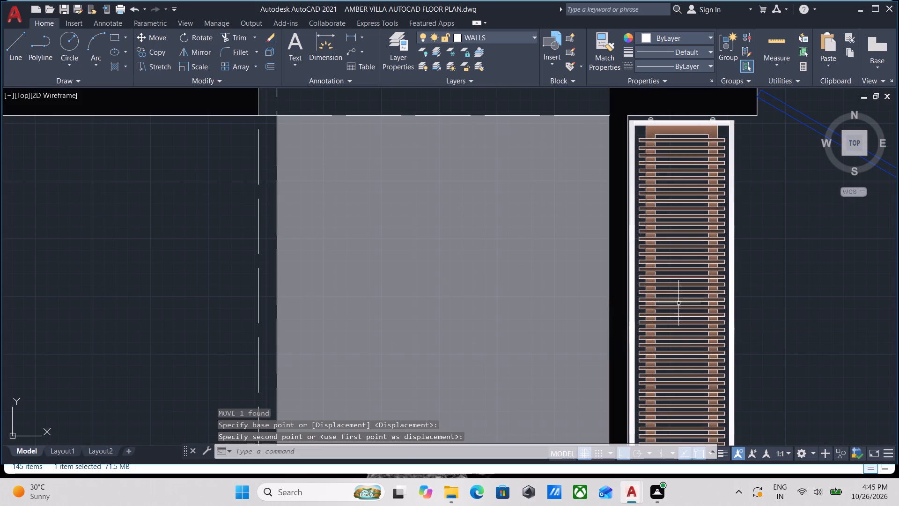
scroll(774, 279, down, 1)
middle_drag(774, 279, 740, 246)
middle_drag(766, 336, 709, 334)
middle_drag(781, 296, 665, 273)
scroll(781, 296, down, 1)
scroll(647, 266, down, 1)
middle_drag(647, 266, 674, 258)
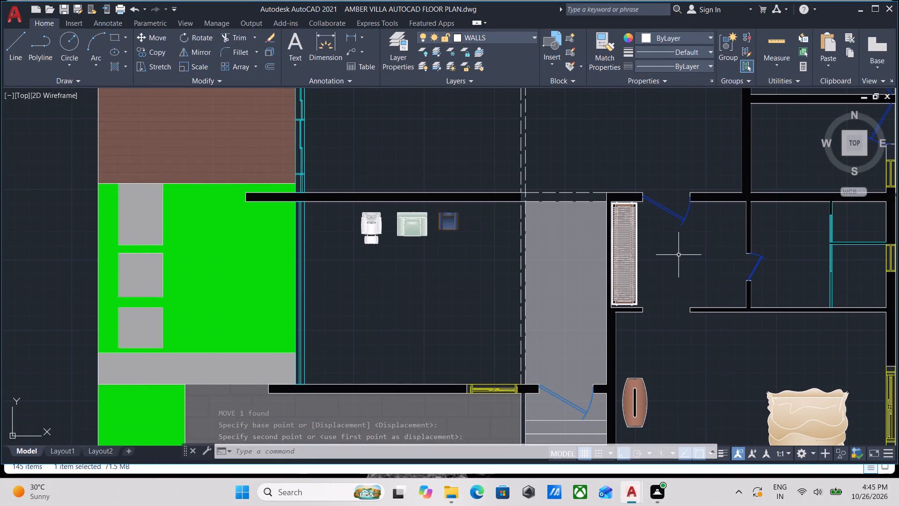
Copy the white, pale green and dark blue armchairs together straight up into the room above, just below its upper wall, with Ortho on.
middle_drag(684, 262, 685, 226)
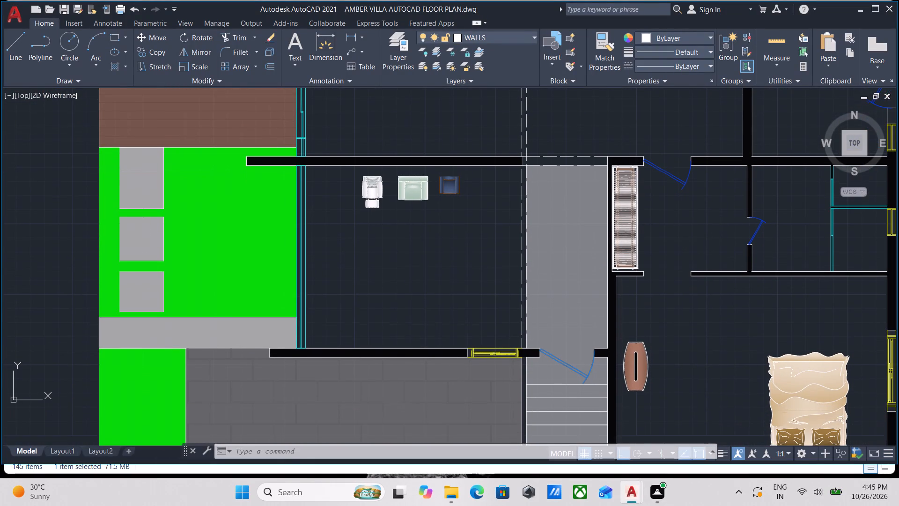
middle_drag(689, 332, 662, 283)
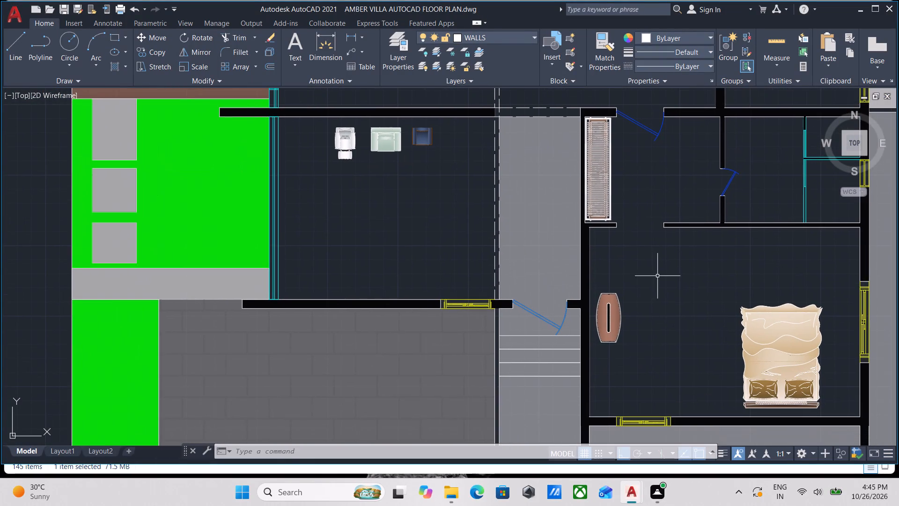
middle_drag(715, 289, 682, 282)
middle_drag(608, 295, 771, 310)
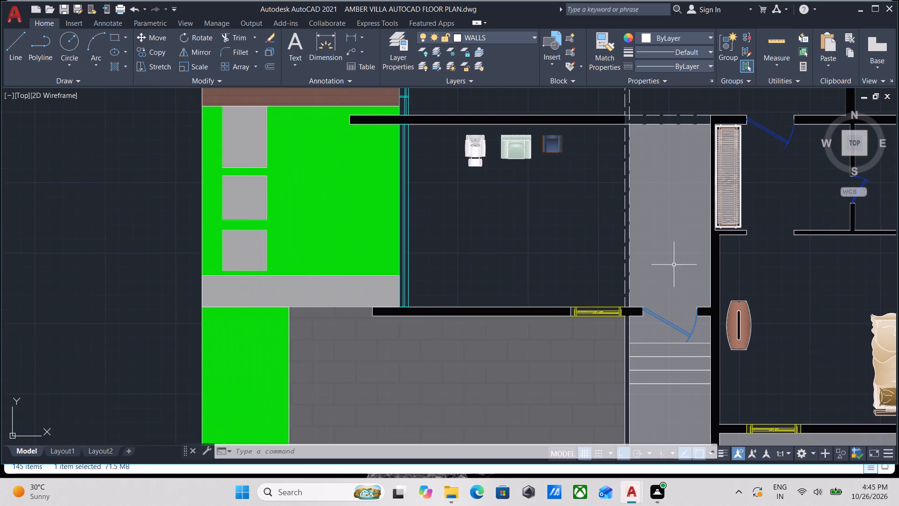
scroll(512, 160, up, 2)
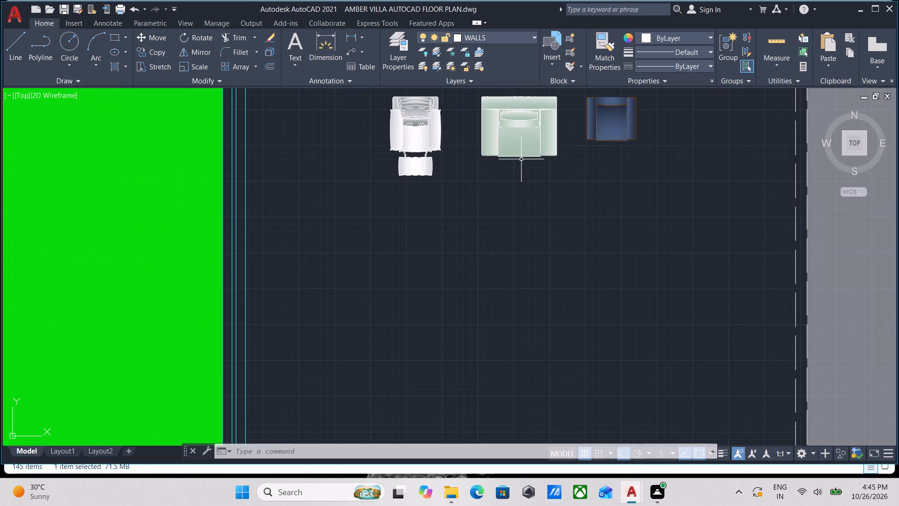
scroll(522, 159, up, 1)
scroll(616, 320, down, 3)
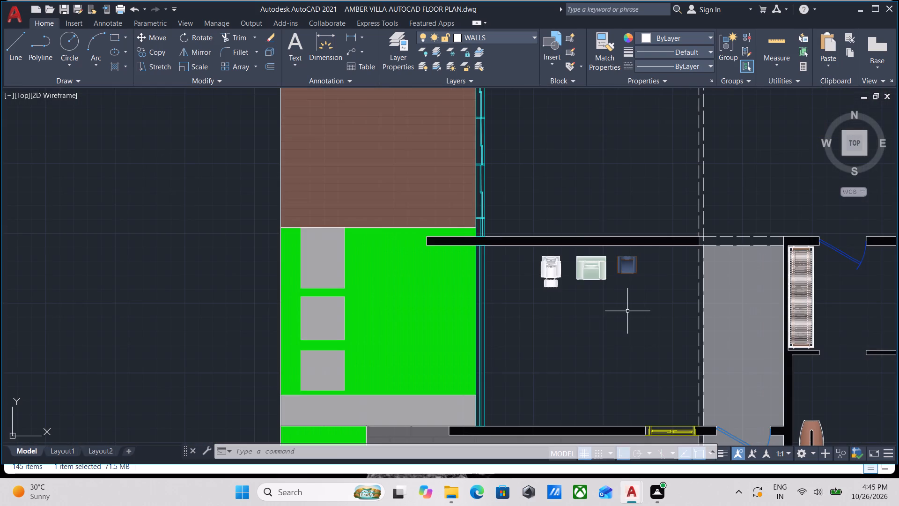
scroll(639, 276, down, 1)
middle_drag(639, 276, 606, 321)
scroll(606, 303, up, 3)
click(610, 369)
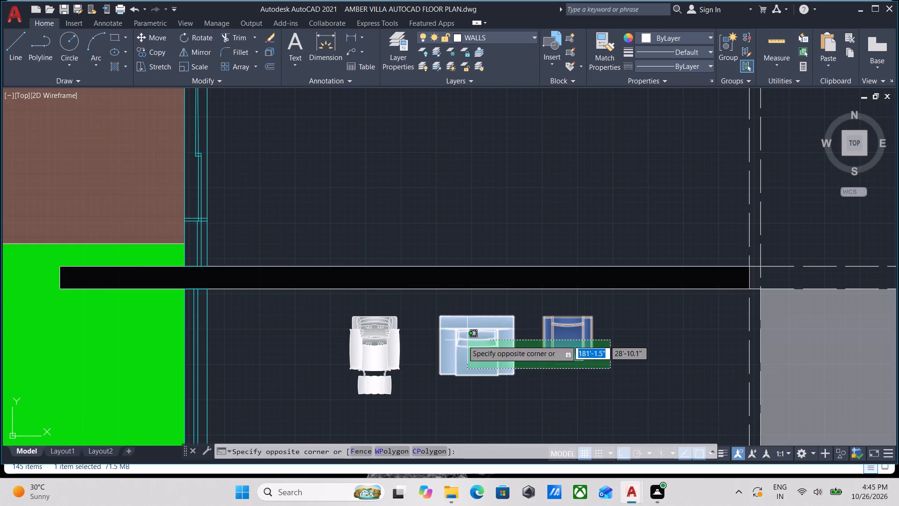
click(309, 342)
key(c)
key(o)
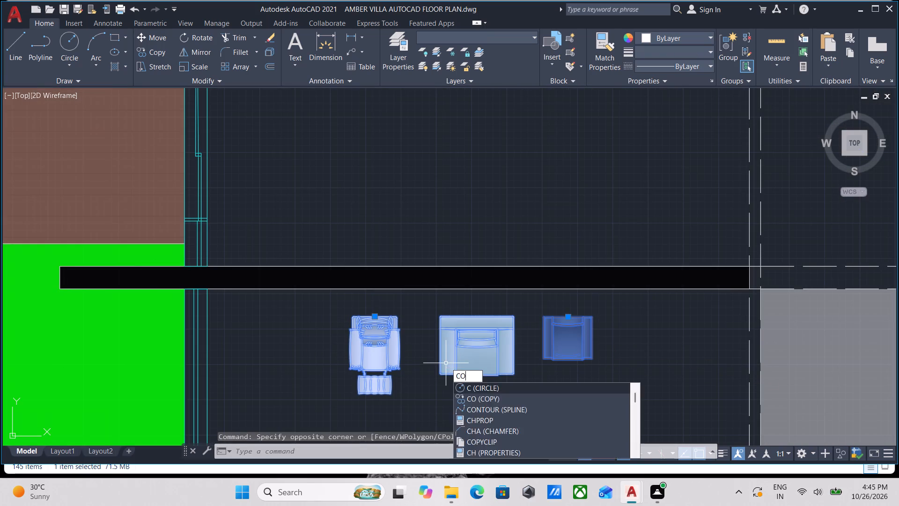
key(Return)
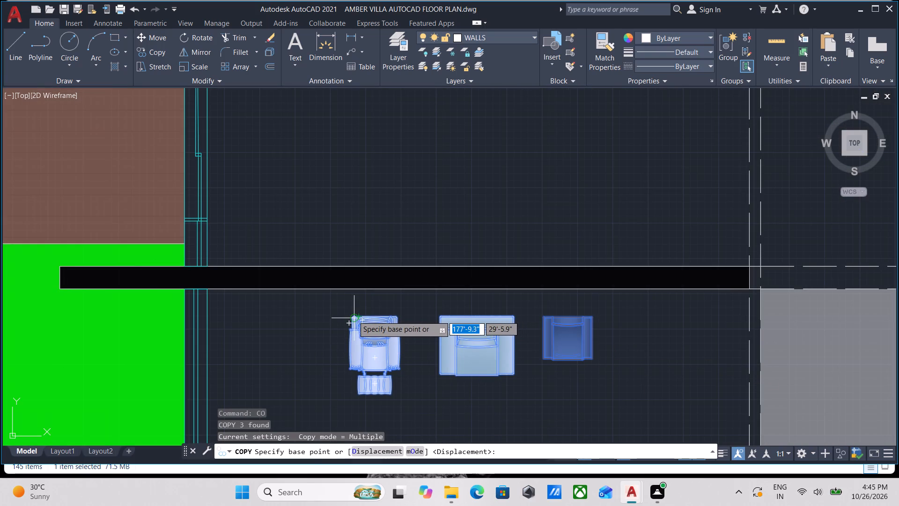
click(353, 316)
middle_drag(391, 125, 420, 290)
middle_drag(440, 172, 475, 375)
click(466, 201)
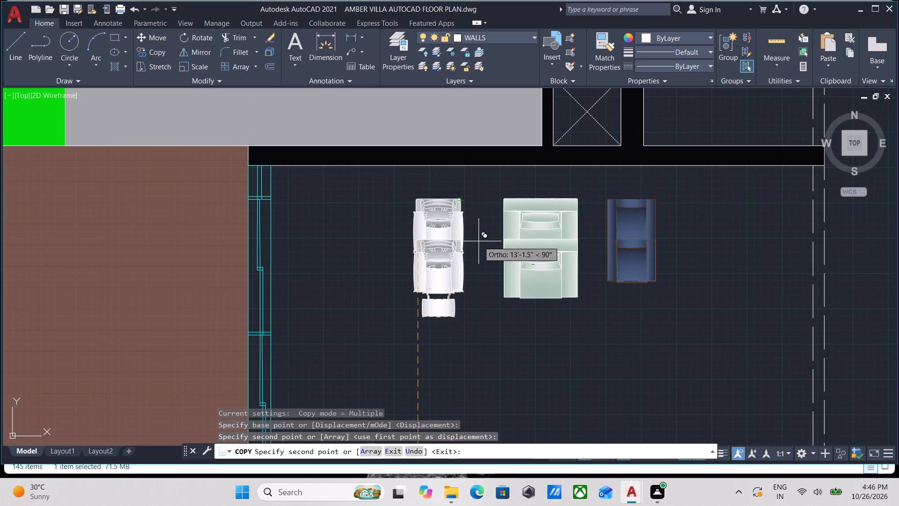
key(Escape)
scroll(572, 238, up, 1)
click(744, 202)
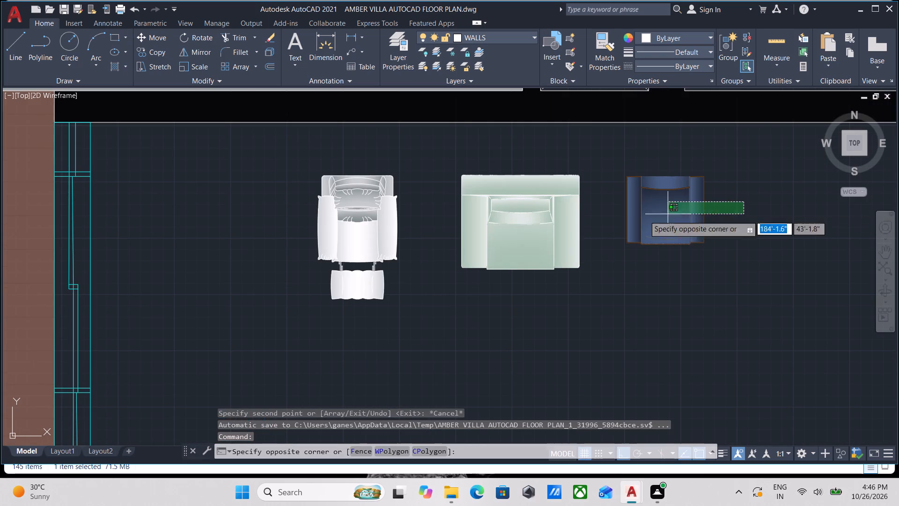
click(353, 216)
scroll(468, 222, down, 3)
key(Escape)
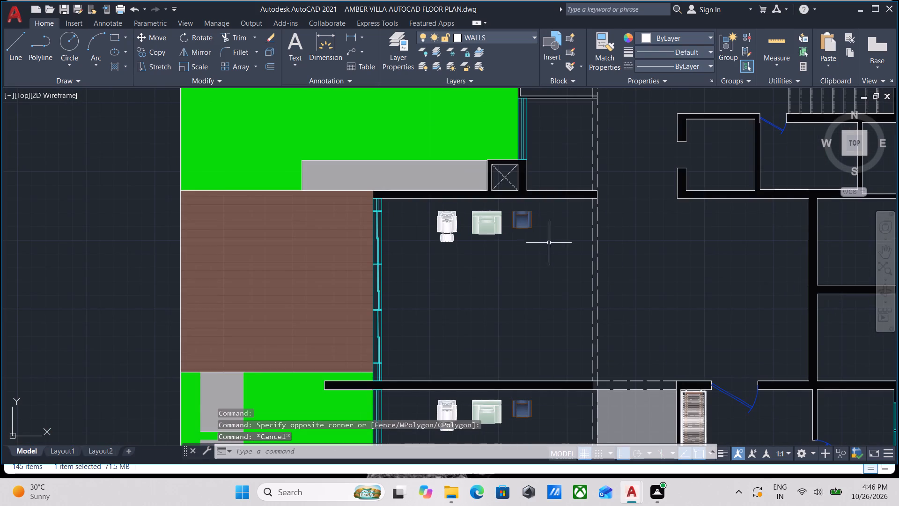
Examine the empty rooms in the upper part of the floor plan, beside the brown deck.
scroll(650, 250, down, 1)
middle_drag(650, 250, 552, 275)
scroll(557, 275, down, 1)
middle_drag(557, 275, 533, 326)
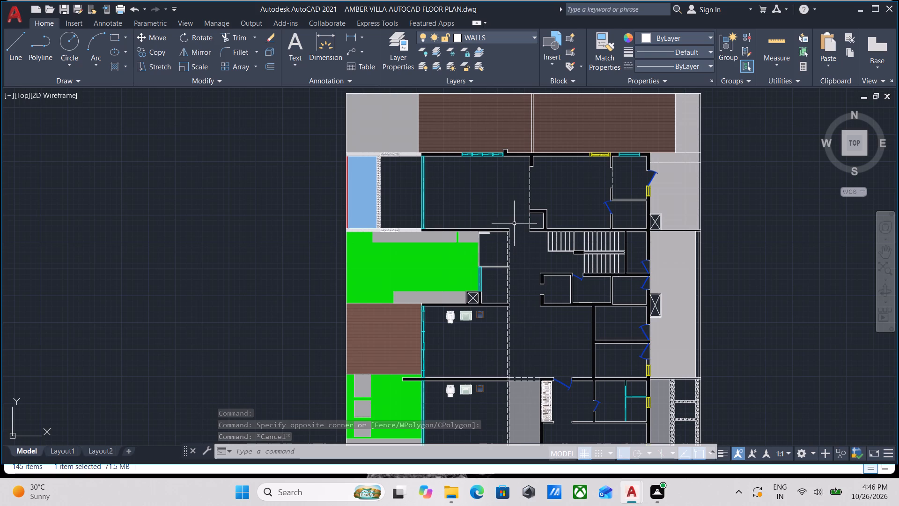
scroll(549, 174, up, 3)
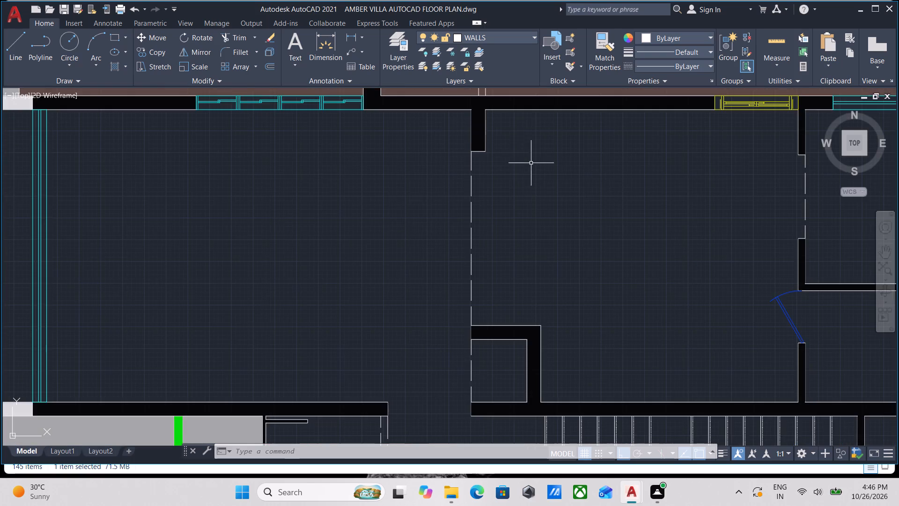
middle_drag(510, 153, 497, 263)
middle_drag(508, 305, 491, 366)
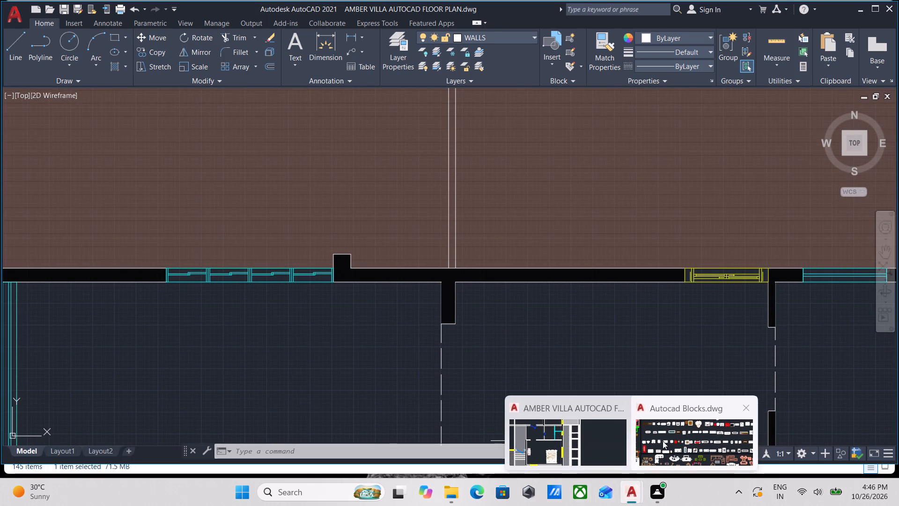
Switch to the Autocad Blocks drawing and browse the rows of coloured furniture, tables and plants for further pieces.
click(671, 430)
scroll(370, 194, down, 1)
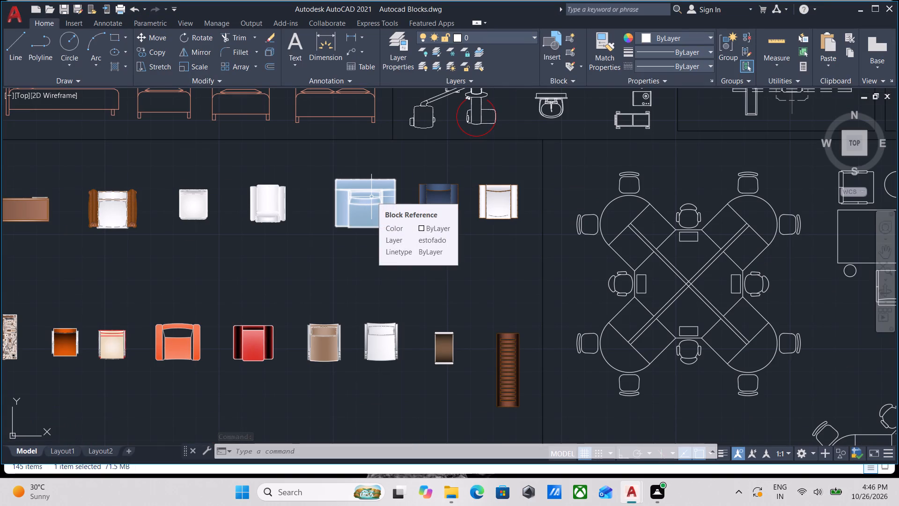
scroll(334, 174, down, 2)
middle_drag(337, 178, 398, 164)
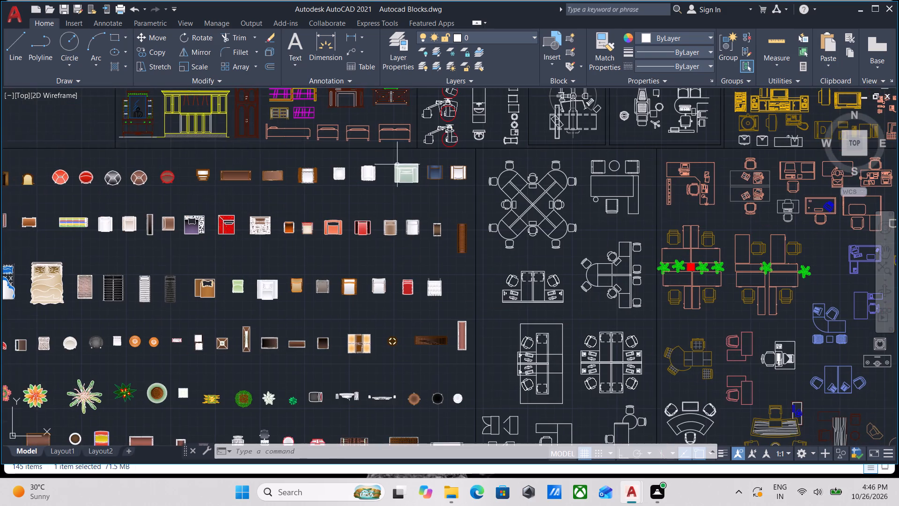
middle_drag(175, 256, 299, 173)
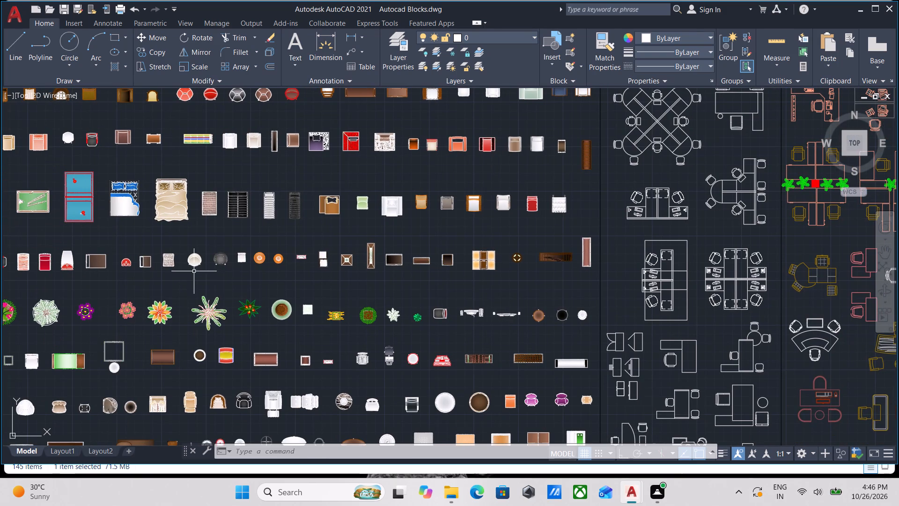
scroll(193, 271, up, 1)
middle_drag(201, 250, 279, 189)
scroll(264, 212, up, 1)
middle_drag(285, 246, 364, 176)
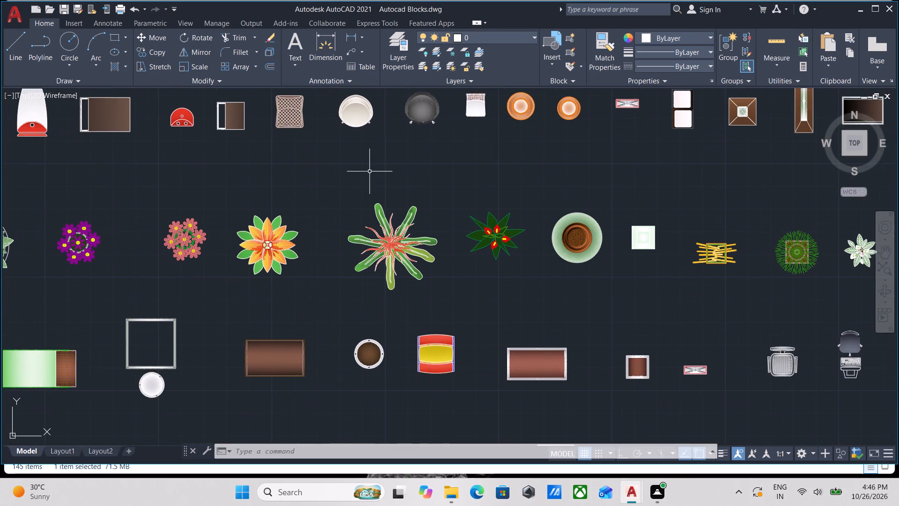
scroll(373, 177, down, 2)
middle_drag(384, 184, 445, 176)
middle_drag(160, 281, 239, 233)
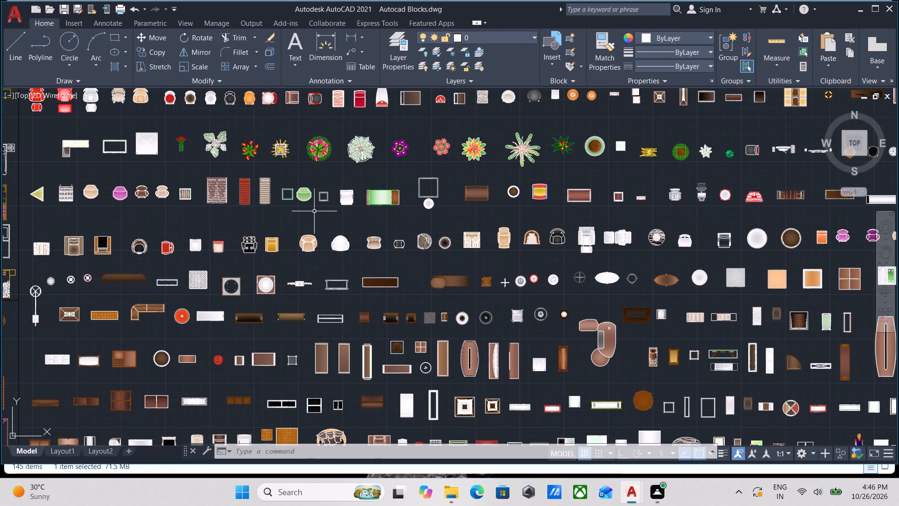
scroll(317, 211, down, 2)
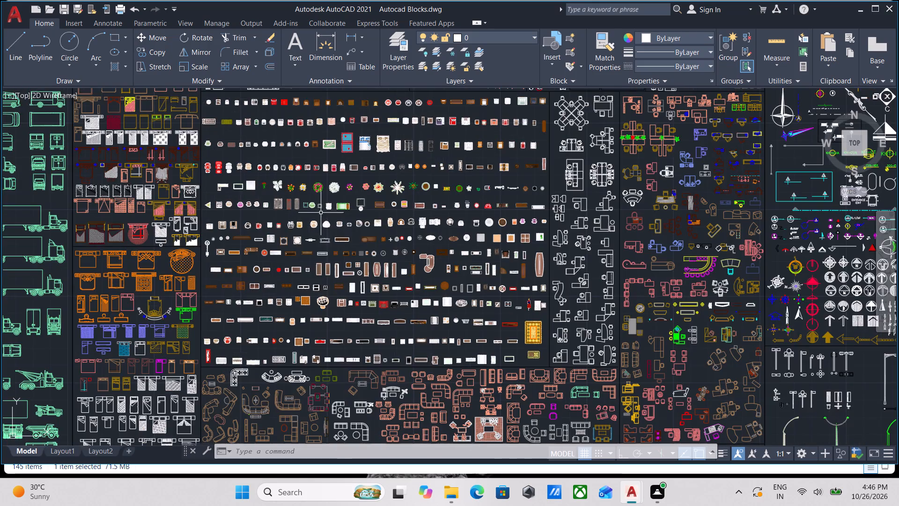
scroll(465, 169, up, 4)
middle_drag(191, 200, 465, 125)
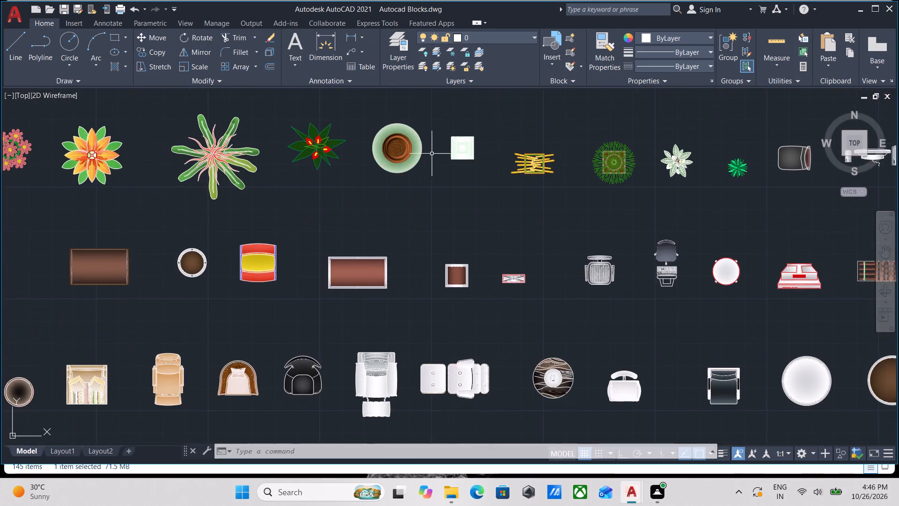
scroll(304, 207, down, 2)
middle_drag(304, 207, 381, 133)
scroll(504, 327, up, 2)
middle_drag(375, 298, 368, 208)
scroll(361, 294, down, 1)
scroll(346, 339, up, 3)
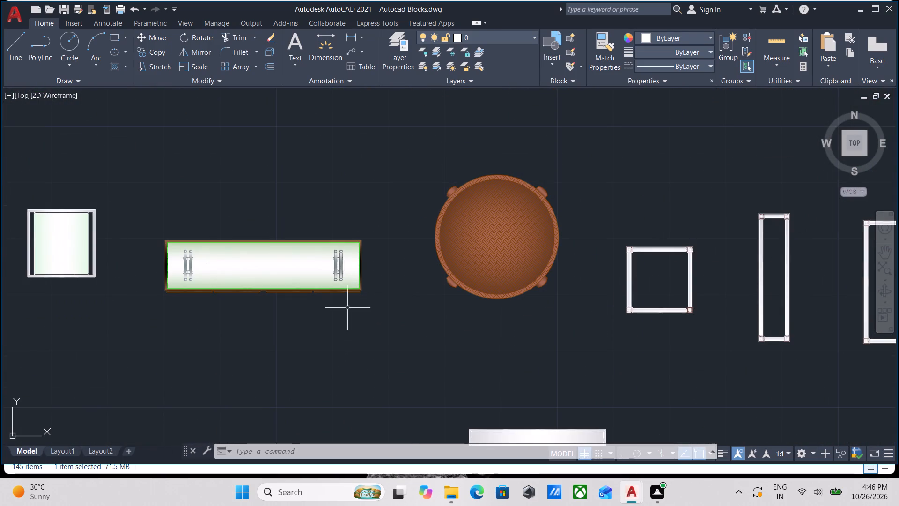
scroll(346, 302, up, 1)
scroll(348, 300, down, 2)
scroll(401, 298, down, 2)
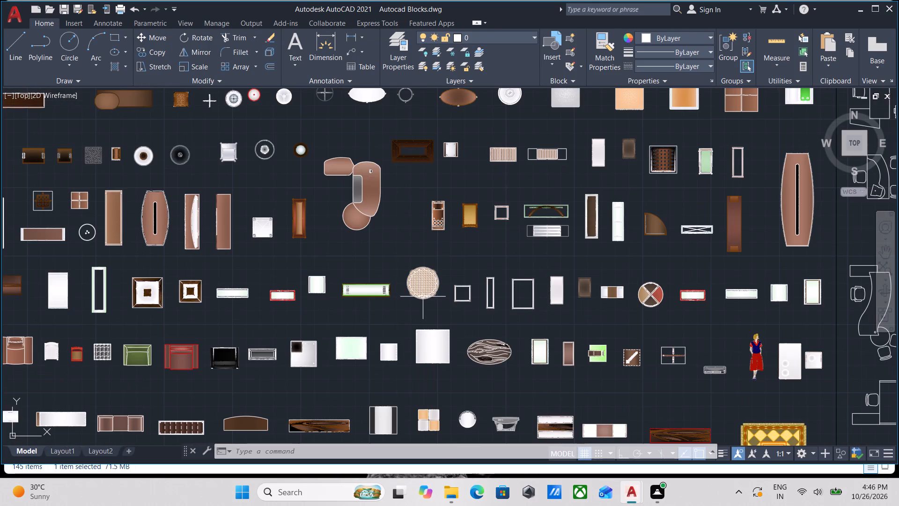
scroll(441, 295, up, 6)
scroll(415, 287, down, 7)
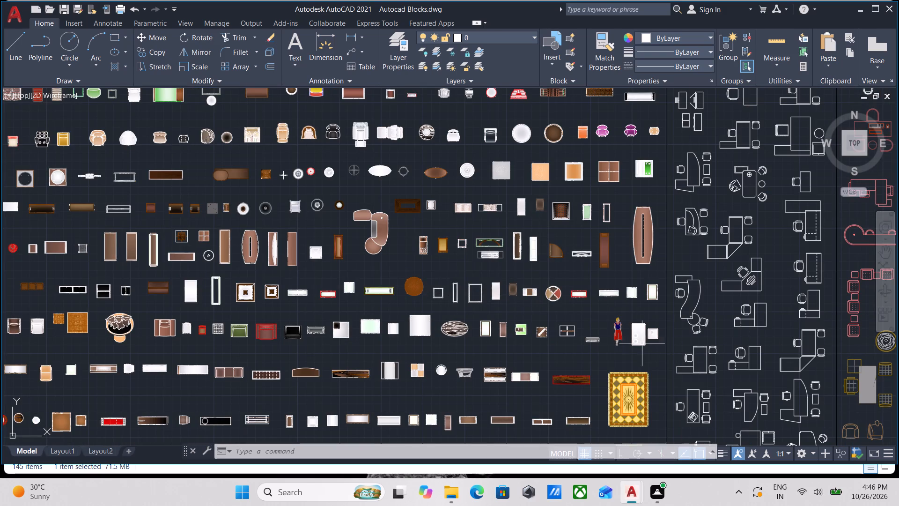
middle_drag(254, 313, 521, 298)
scroll(167, 296, up, 2)
middle_drag(66, 293, 356, 430)
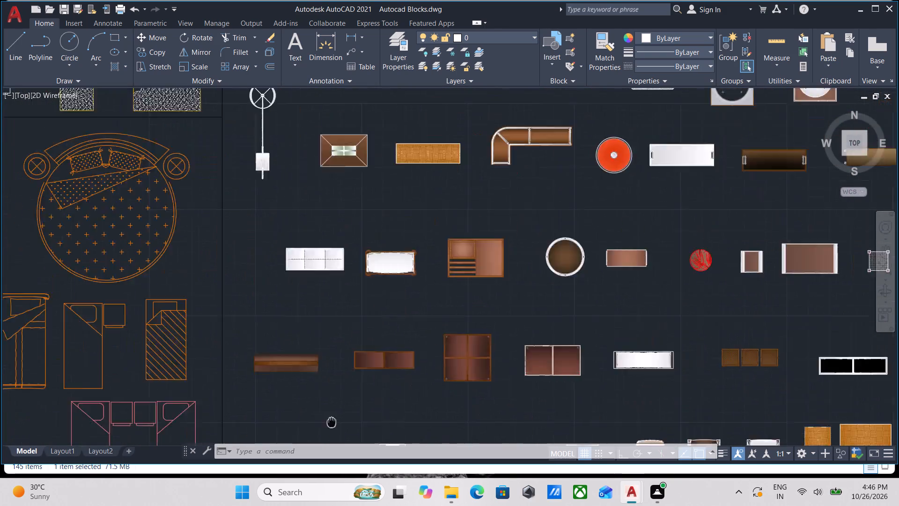
middle_drag(356, 430, 389, 438)
middle_drag(348, 291, 345, 432)
middle_drag(472, 267, 172, 407)
scroll(421, 251, down, 2)
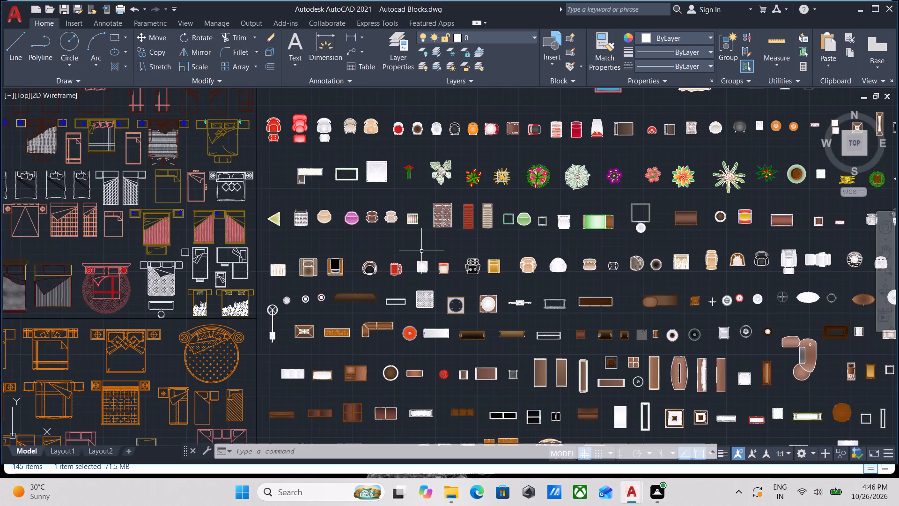
Browse the lower and middle rows of coloured tables, chairs and plants in the block library for further furniture.
scroll(421, 251, down, 1)
scroll(598, 232, down, 1)
scroll(643, 251, down, 1)
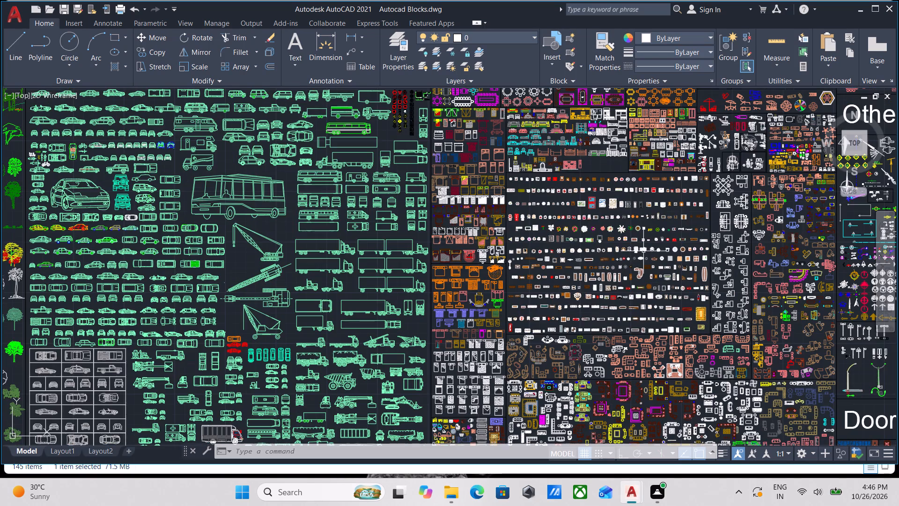
middle_drag(666, 261, 345, 266)
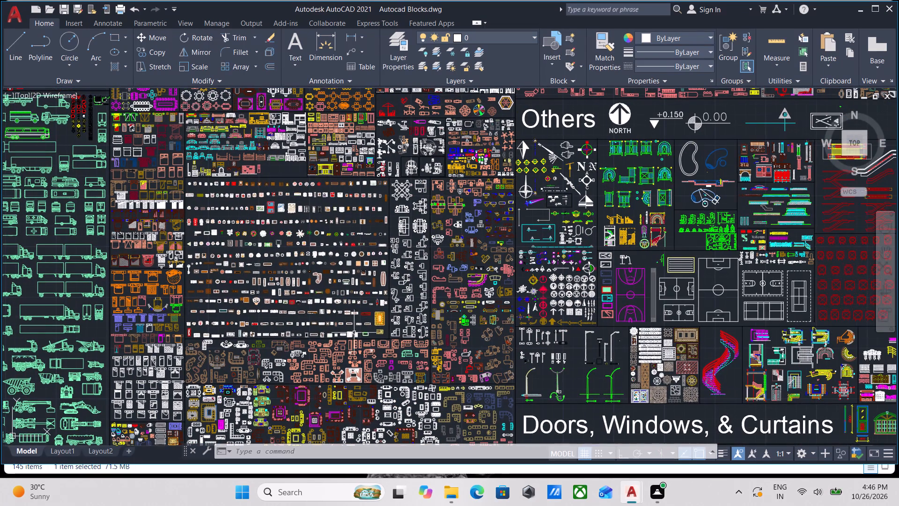
scroll(355, 343, up, 7)
scroll(372, 303, down, 4)
middle_drag(375, 300, 376, 309)
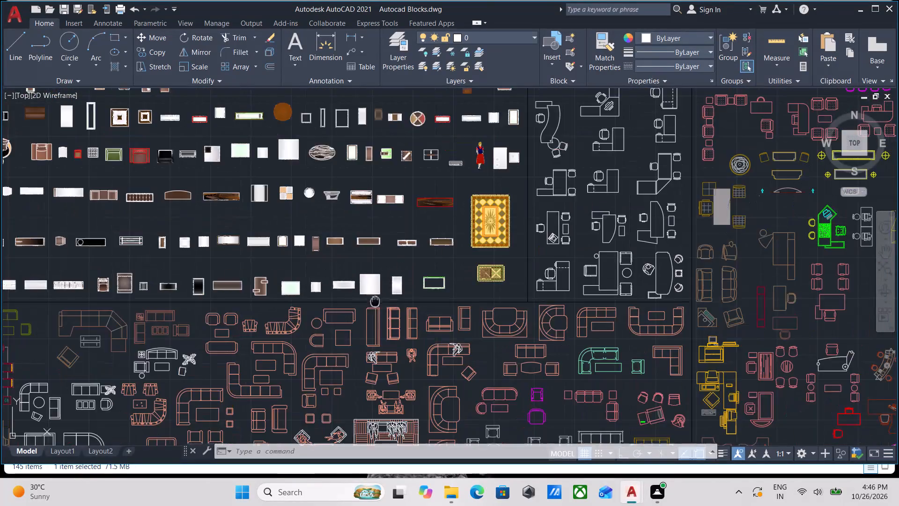
middle_drag(376, 309, 379, 476)
scroll(455, 402, up, 3)
scroll(434, 374, down, 2)
middle_drag(434, 374, 402, 416)
scroll(477, 314, up, 4)
scroll(481, 312, down, 3)
middle_drag(444, 295, 464, 418)
middle_drag(362, 261, 367, 396)
scroll(367, 396, up, 1)
middle_drag(360, 276, 386, 399)
scroll(386, 399, down, 1)
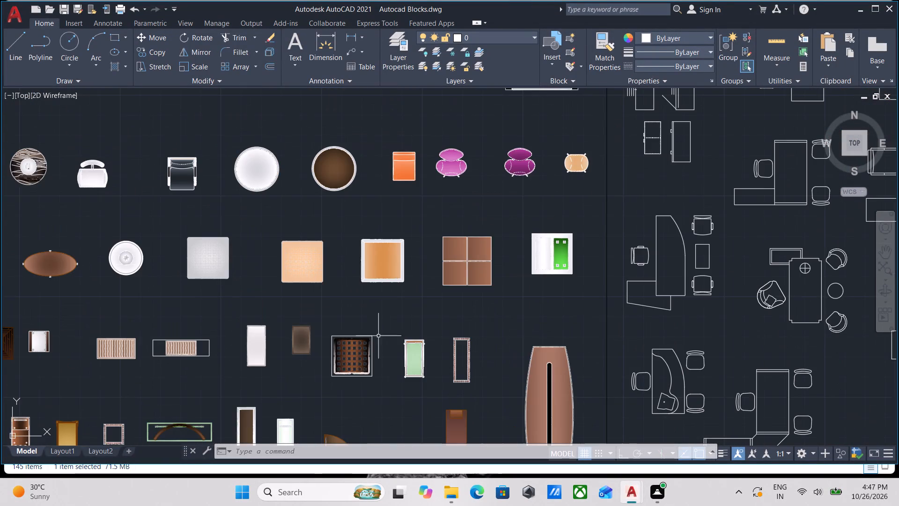
middle_drag(361, 294, 361, 395)
middle_drag(272, 253, 301, 337)
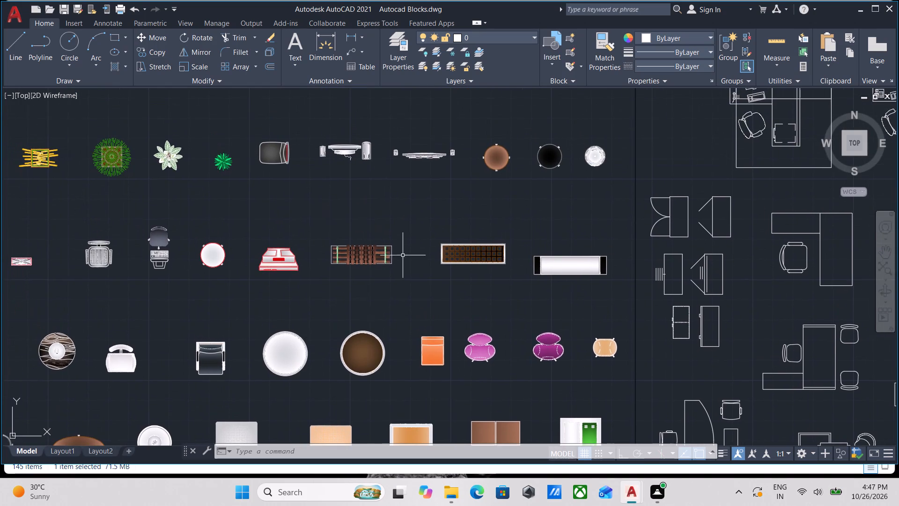
middle_drag(403, 255, 504, 277)
scroll(403, 255, down, 1)
middle_drag(328, 209, 486, 218)
scroll(195, 147, up, 1)
middle_drag(194, 146, 195, 147)
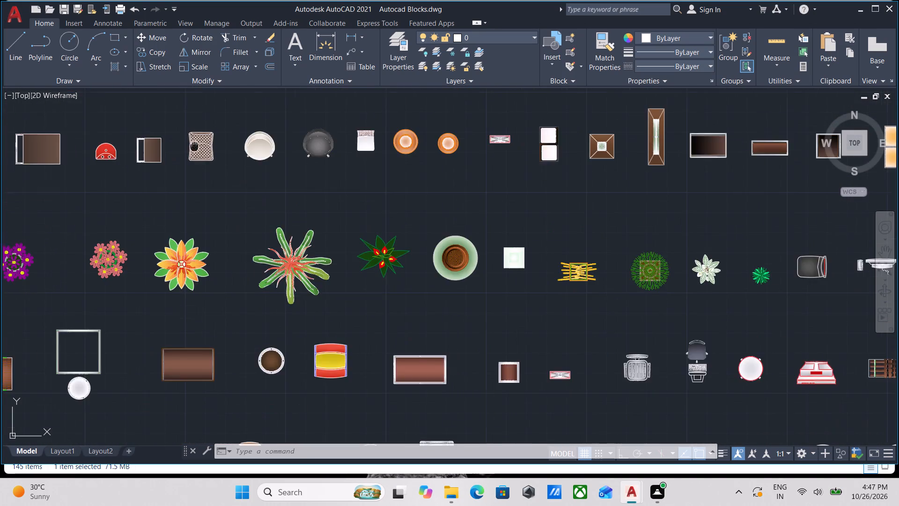
middle_drag(195, 147, 366, 206)
scroll(117, 183, up, 2)
scroll(184, 180, down, 2)
middle_drag(186, 180, 121, 318)
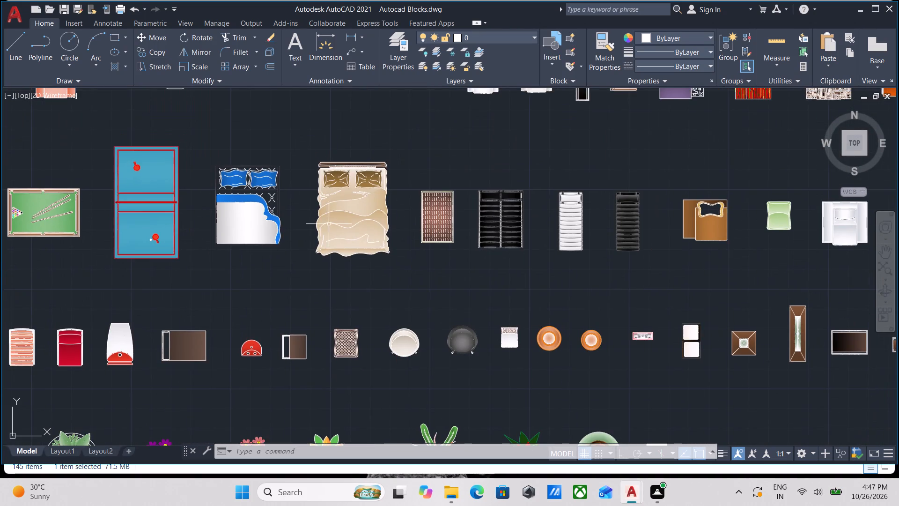
Look through the upper rows of coloured beds, armchairs and sofas, out to the neighbouring office furniture blocks.
scroll(325, 221, down, 1)
middle_drag(311, 233, 352, 339)
scroll(122, 312, up, 2)
middle_drag(240, 243, 221, 319)
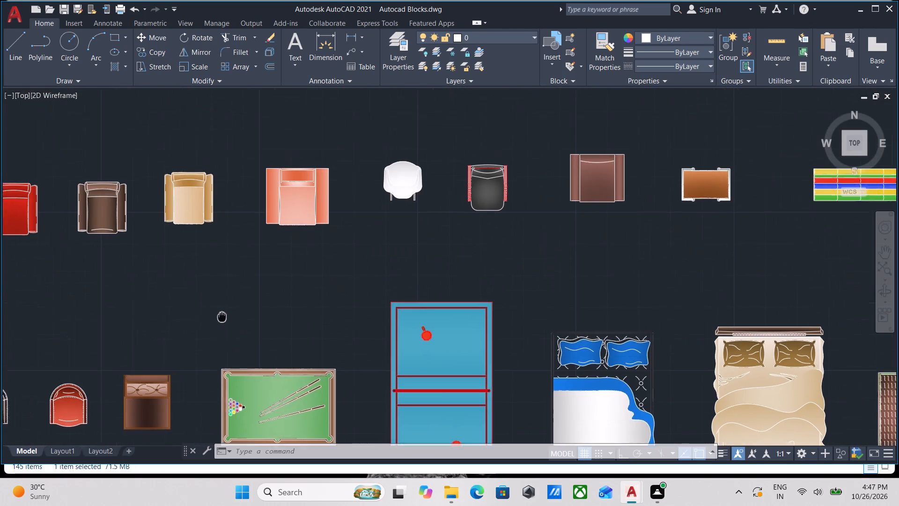
middle_drag(221, 319, 214, 342)
middle_drag(313, 250, 183, 349)
scroll(453, 258, down, 2)
middle_drag(453, 258, 168, 308)
scroll(177, 308, up, 3)
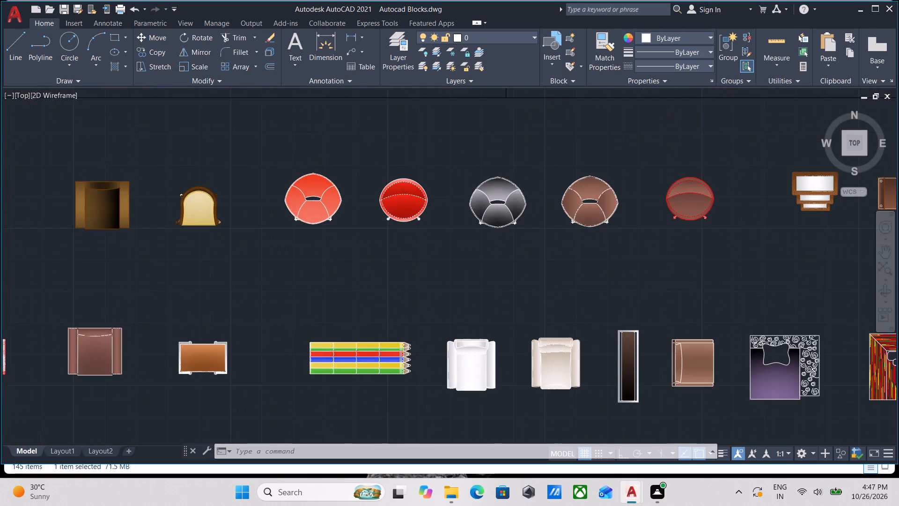
scroll(423, 318, down, 2)
middle_drag(595, 362, 206, 308)
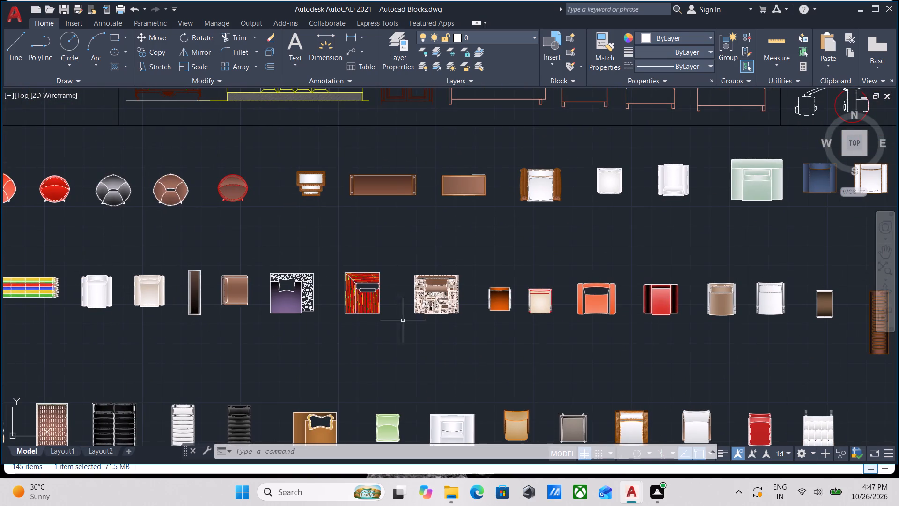
scroll(477, 319, up, 1)
scroll(453, 288, up, 2)
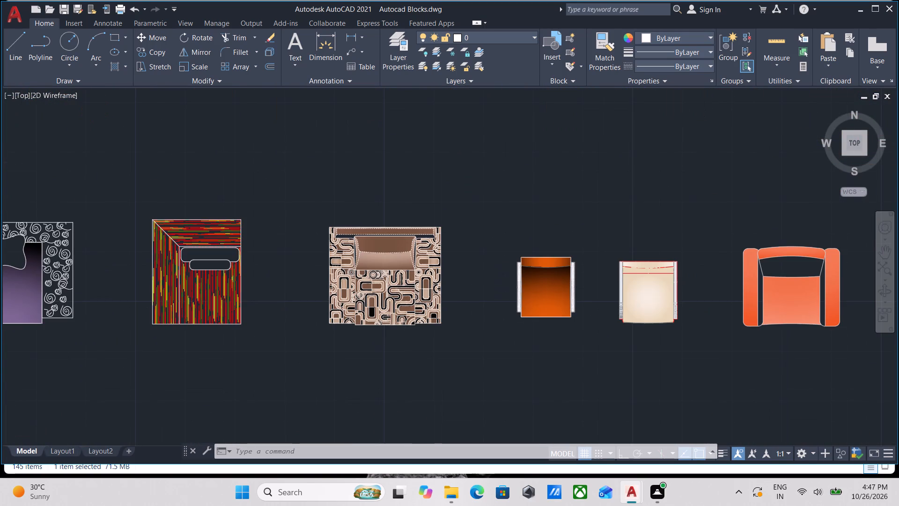
scroll(453, 288, down, 3)
scroll(304, 278, up, 4)
scroll(409, 251, down, 4)
middle_drag(417, 249, 161, 318)
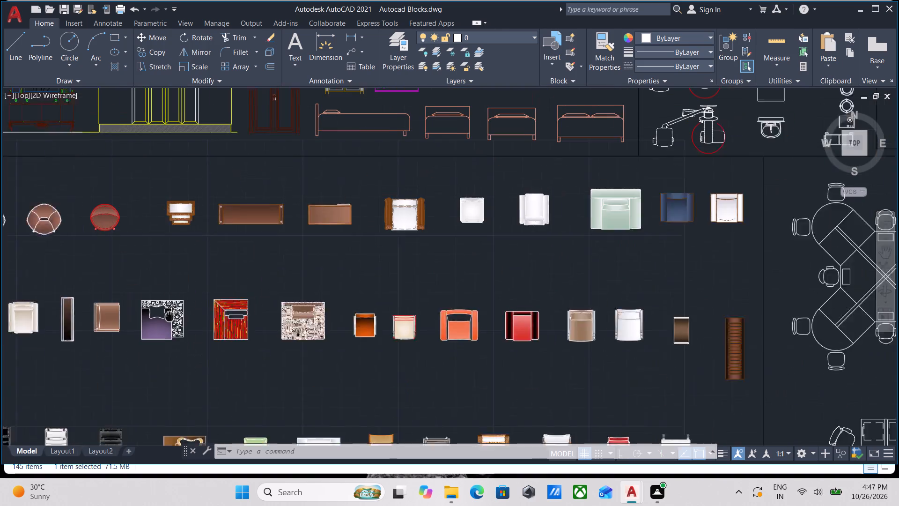
middle_drag(161, 318, 135, 327)
scroll(324, 238, up, 1)
scroll(511, 248, down, 2)
middle_drag(511, 248, 147, 292)
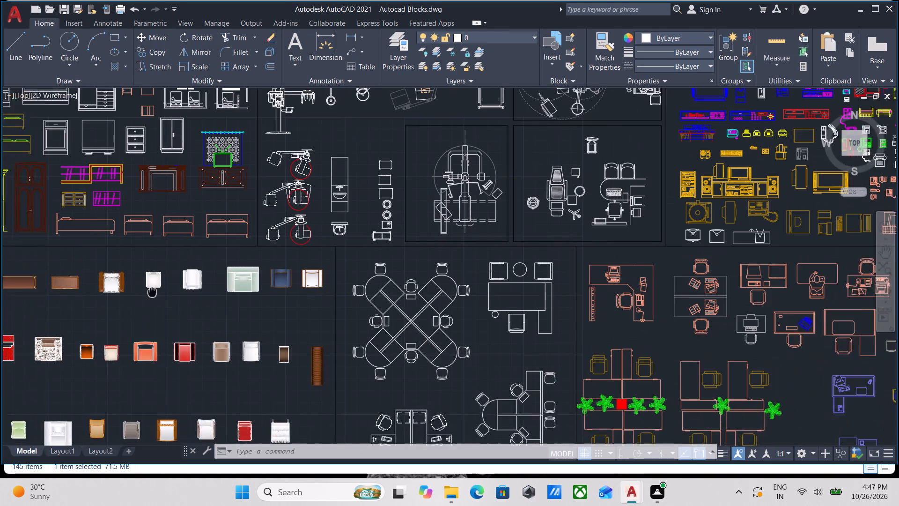
middle_drag(147, 292, 144, 292)
scroll(111, 228, down, 1)
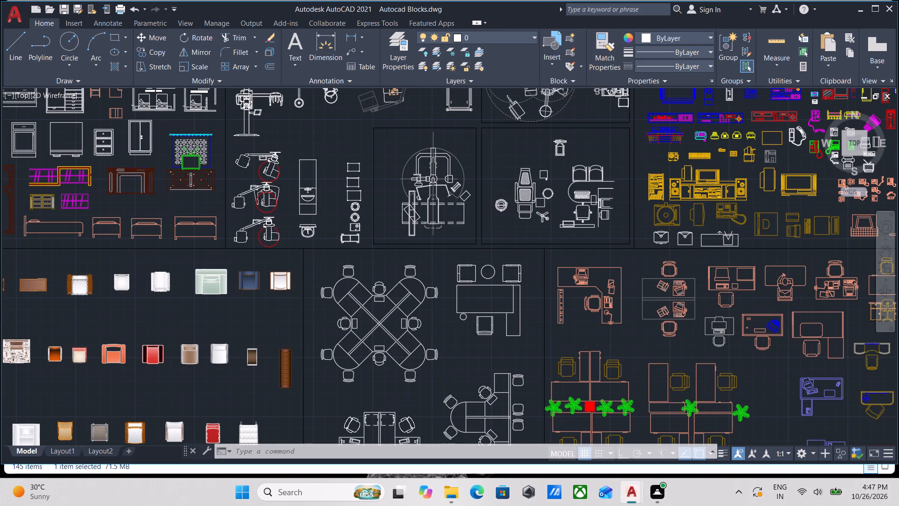
middle_drag(111, 228, 461, 182)
scroll(297, 260, up, 3)
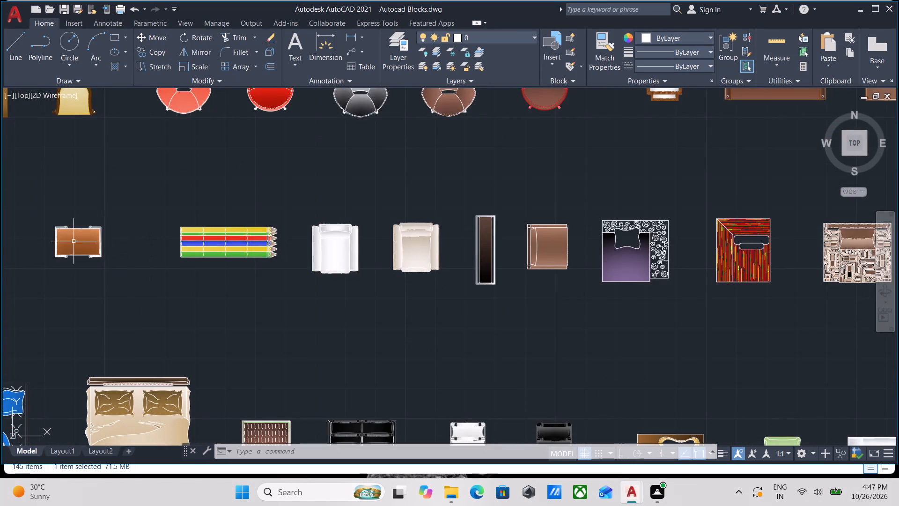
scroll(52, 238, up, 3)
scroll(52, 238, down, 5)
scroll(304, 204, down, 1)
middle_drag(312, 204, 0, 193)
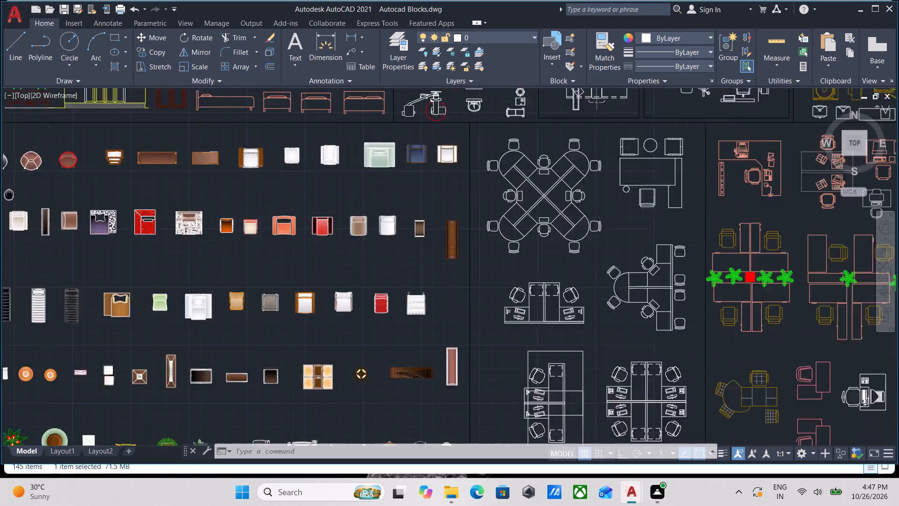
middle_drag(0, 193, 0, 190)
scroll(451, 199, down, 1)
middle_drag(451, 199, 49, 180)
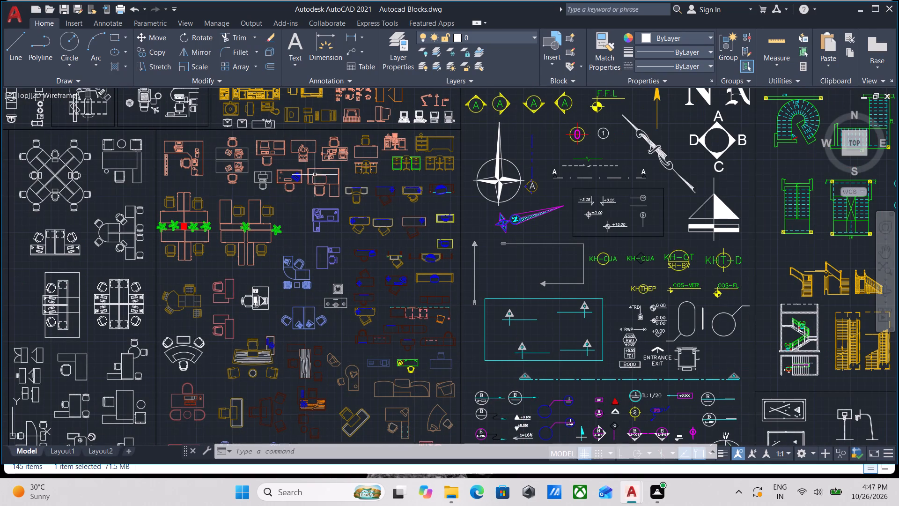
Browse the outline furniture sections up to the dining table sets beside the Kitchens section.
scroll(314, 174, up, 1)
middle_drag(314, 174, 419, 402)
middle_drag(338, 228, 397, 485)
middle_drag(303, 188, 333, 362)
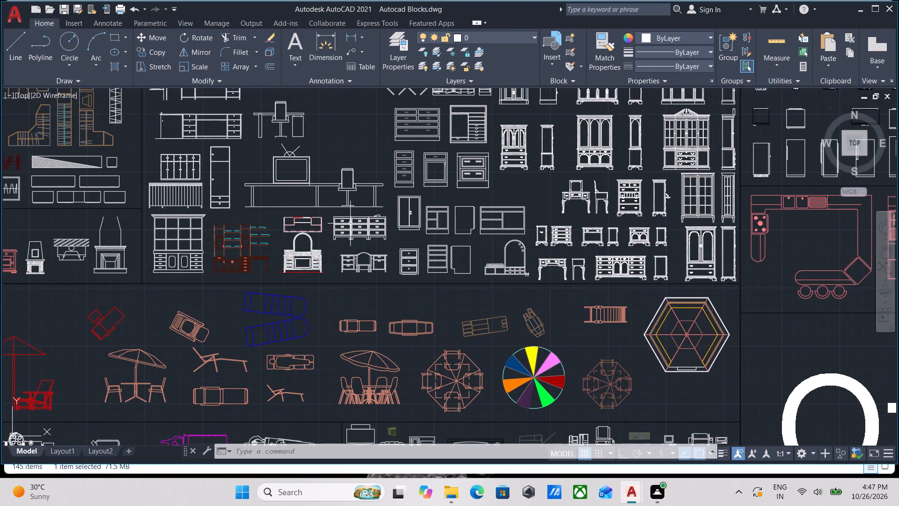
middle_drag(350, 222, 421, 466)
middle_drag(353, 193, 372, 389)
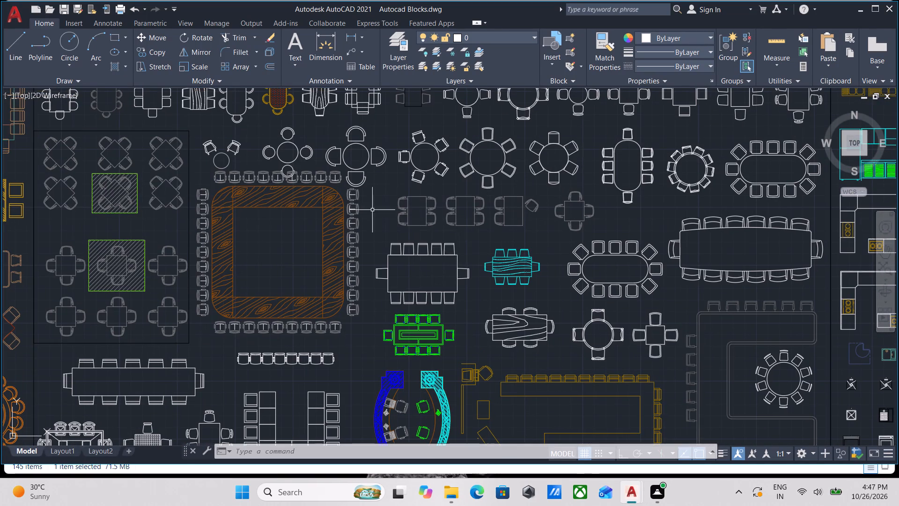
middle_drag(360, 210, 249, 253)
scroll(312, 199, down, 2)
middle_drag(312, 199, 246, 263)
scroll(246, 263, up, 1)
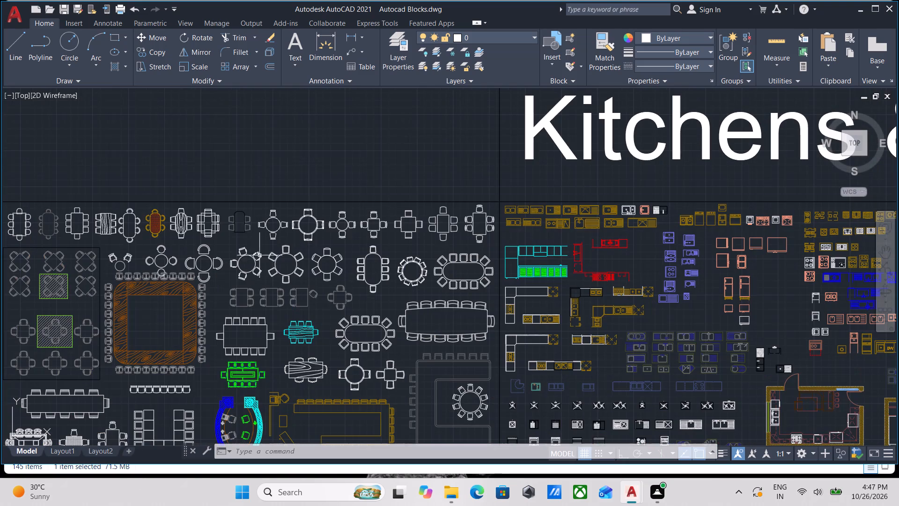
scroll(486, 236, up, 2)
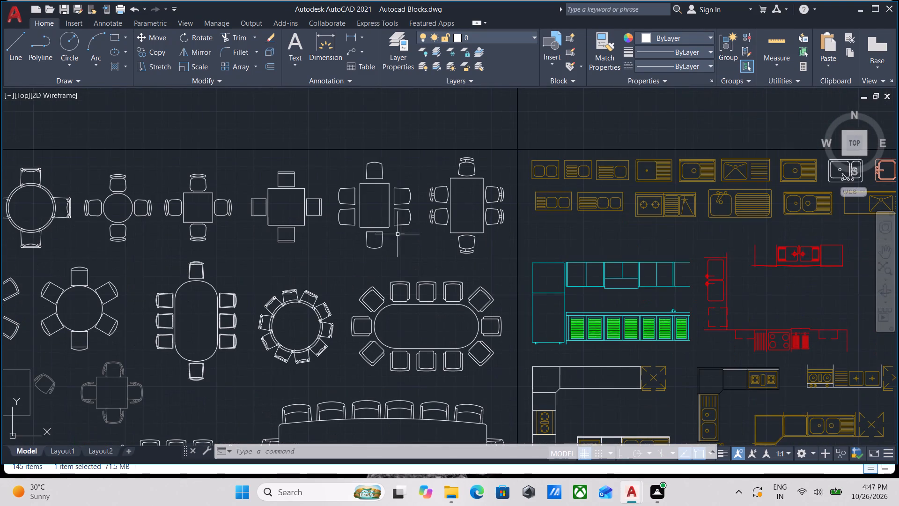
middle_drag(60, 240, 111, 242)
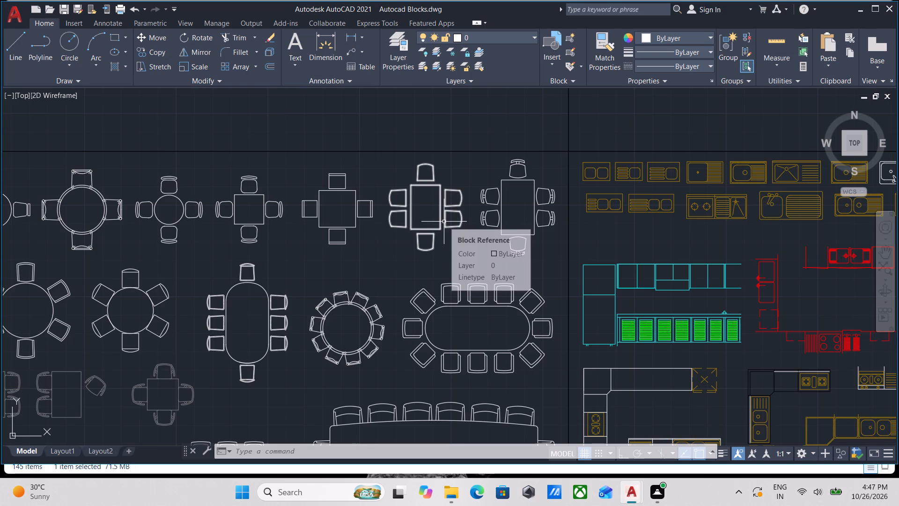
Copy the two rectangular six-chair dining sets at the end of the upper dining row to the clipboard.
scroll(449, 219, down, 2)
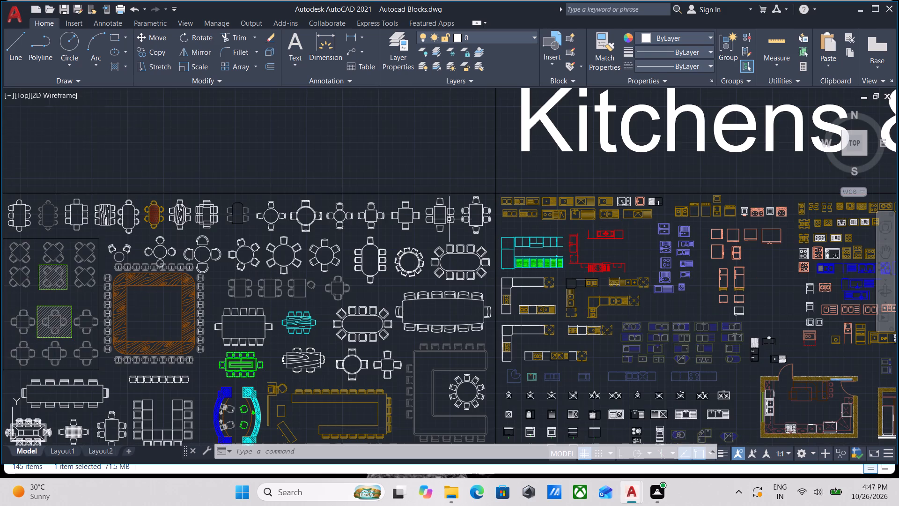
scroll(449, 219, up, 3)
scroll(449, 245, down, 1)
middle_drag(449, 245, 457, 238)
scroll(457, 238, up, 2)
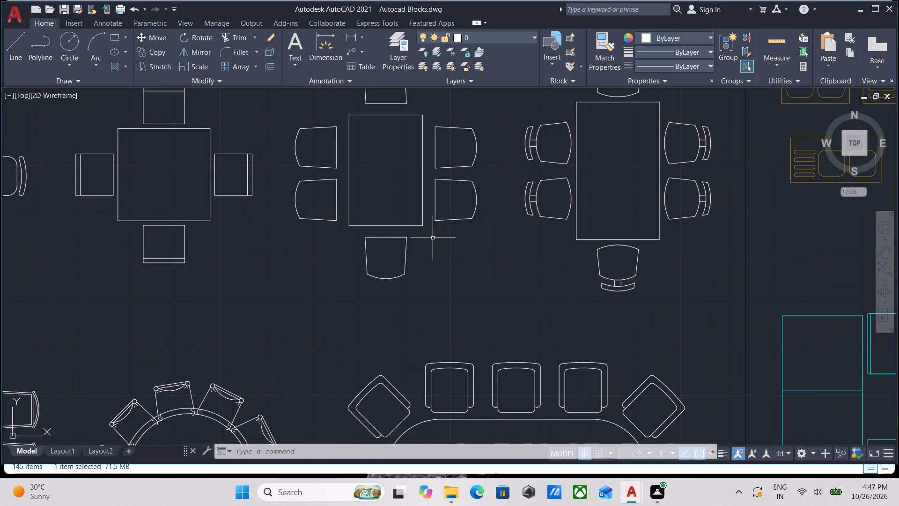
click(449, 275)
click(377, 152)
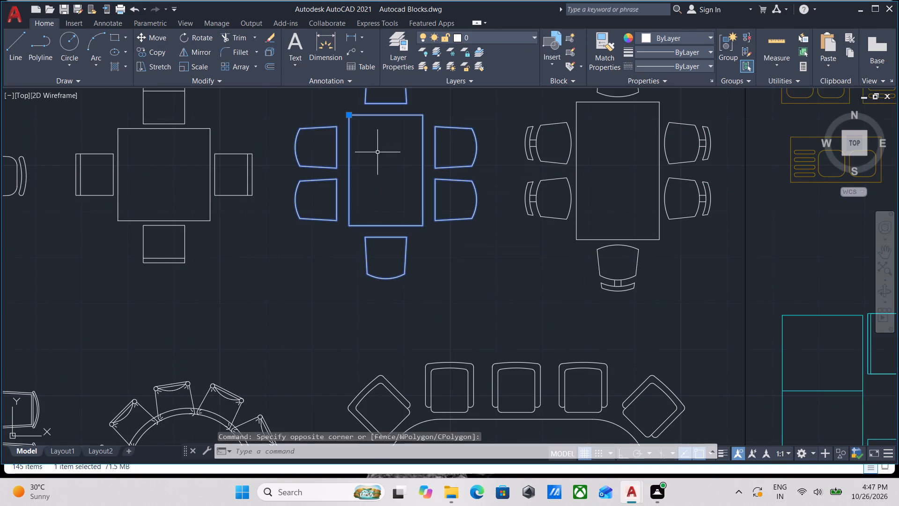
key(ctrl+c)
key(ctrl+c)
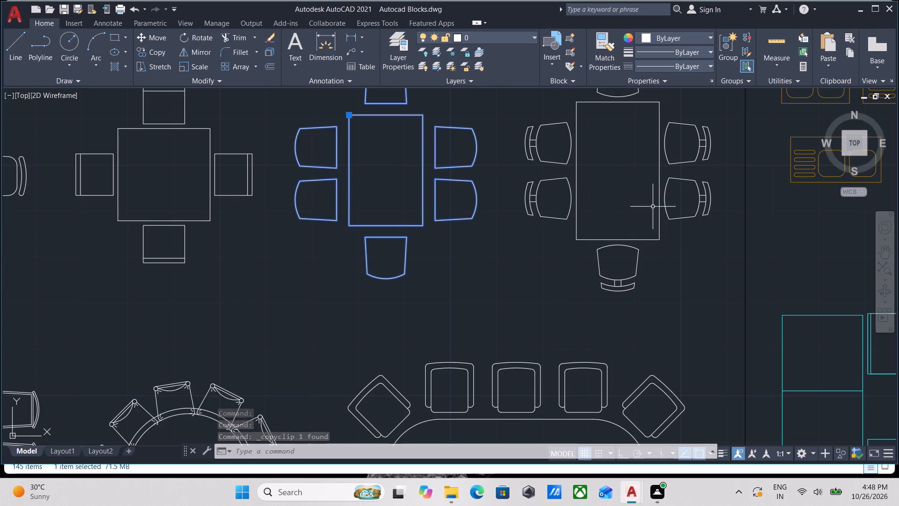
click(689, 285)
click(605, 186)
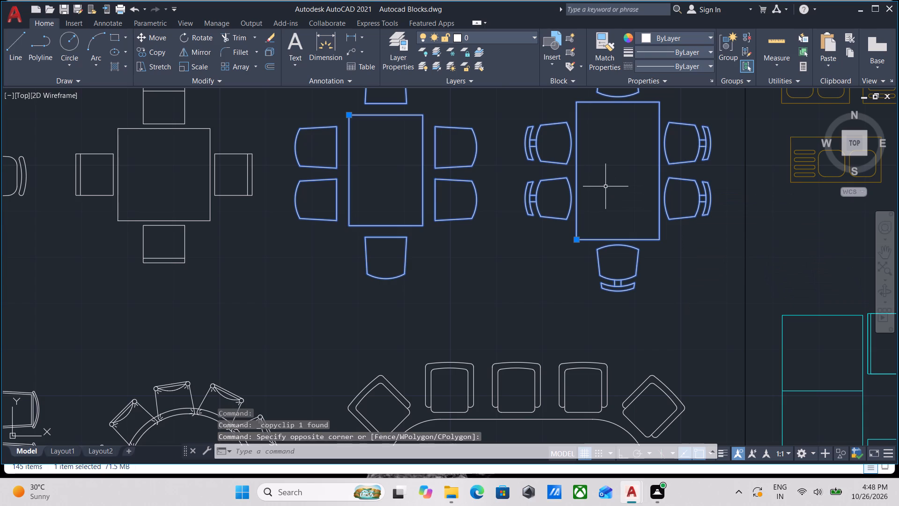
key(ctrl+c)
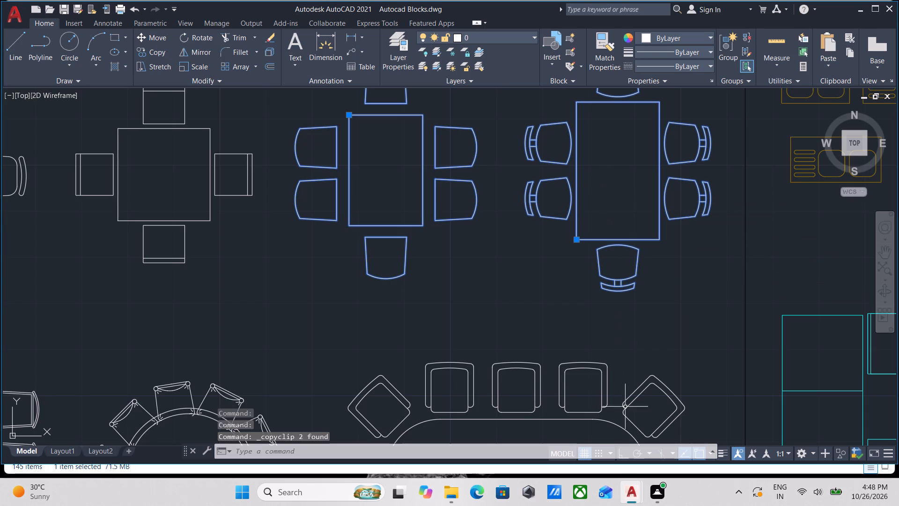
Switch to the Amber Villa floor plan and paste the two dining sets into the empty space beside the plan.
click(597, 435)
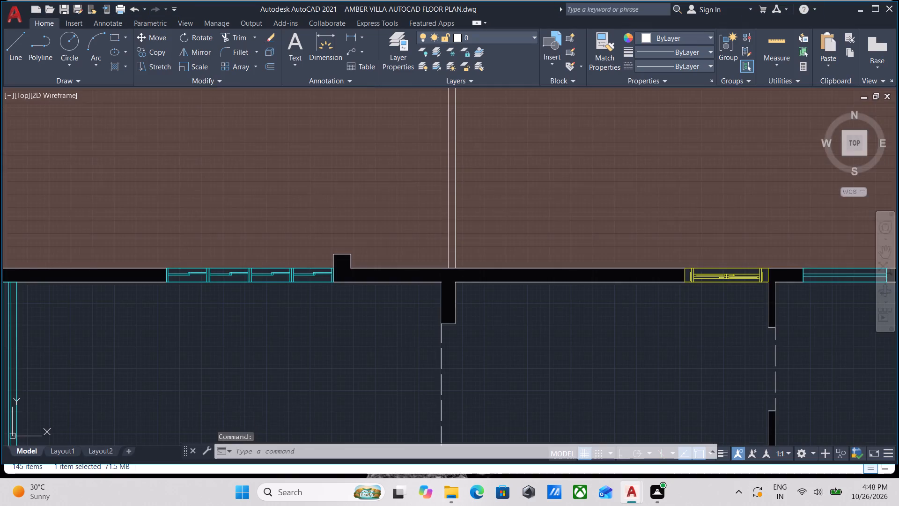
scroll(211, 100, down, 3)
scroll(361, 183, down, 1)
middle_drag(372, 181, 180, 202)
scroll(325, 225, up, 2)
middle_drag(334, 217, 302, 259)
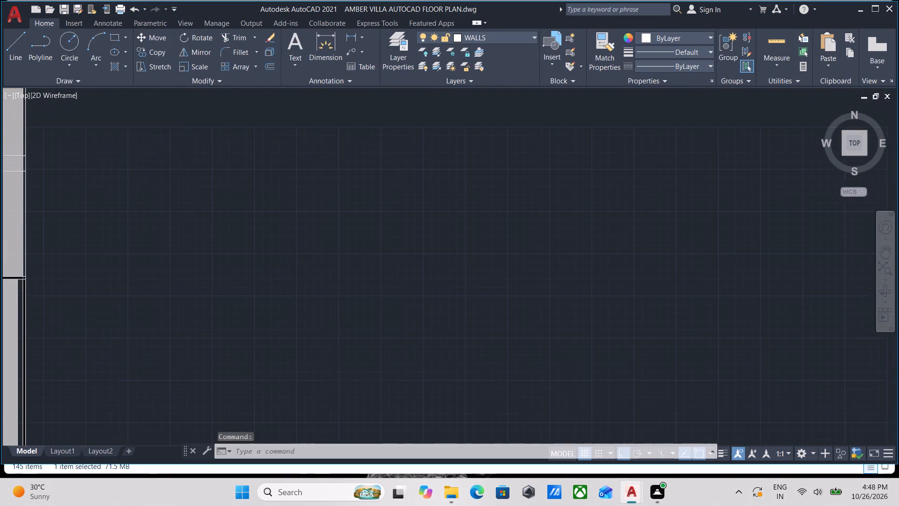
middle_drag(302, 259, 302, 260)
key(ctrl+v)
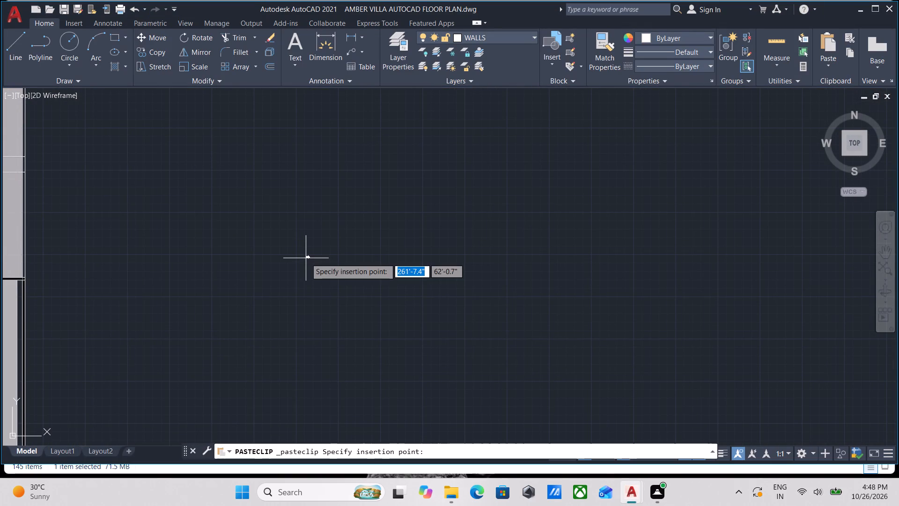
click(318, 258)
Move the dining set with the backrest chairs farther from the other set, using its table's lower-left corner grip.
scroll(322, 253, up, 3)
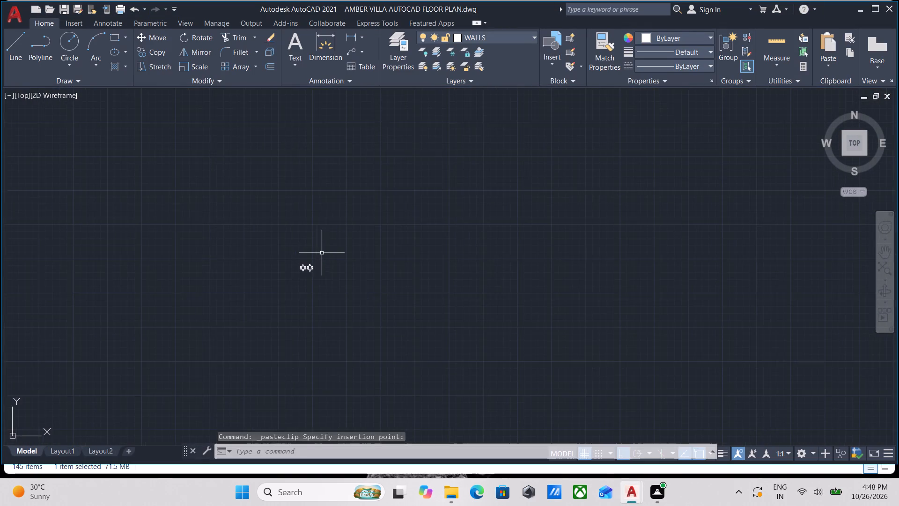
scroll(297, 258, up, 4)
scroll(319, 300, up, 1)
middle_drag(319, 305, 323, 237)
drag(438, 332, 432, 310)
click(397, 253)
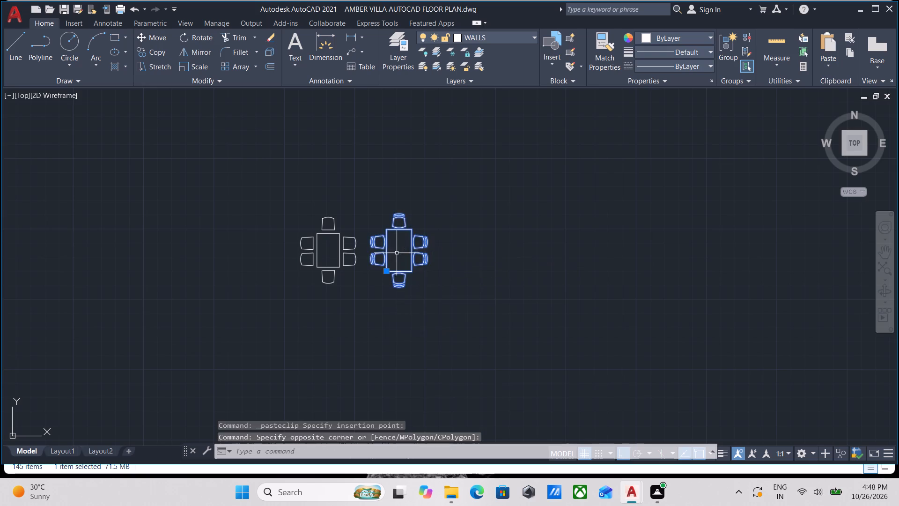
scroll(405, 275, up, 3)
click(320, 257)
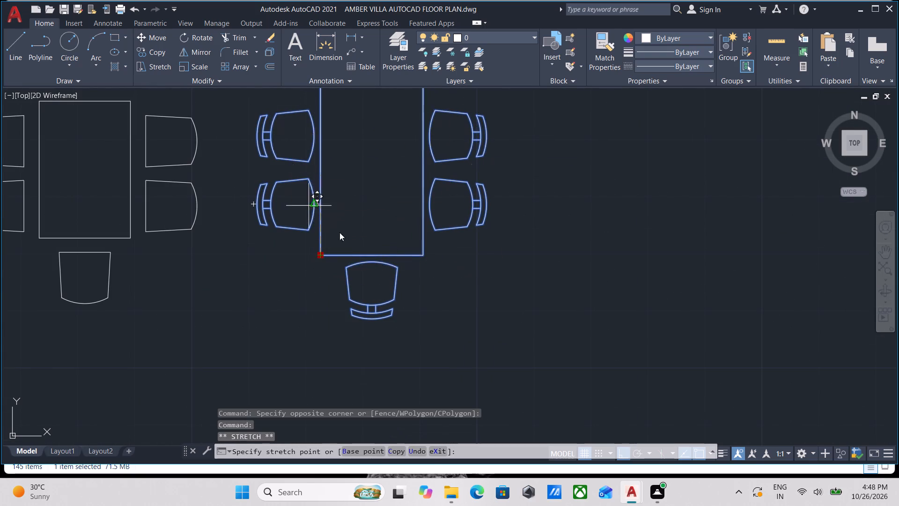
click(508, 281)
middle_drag(509, 275, 369, 329)
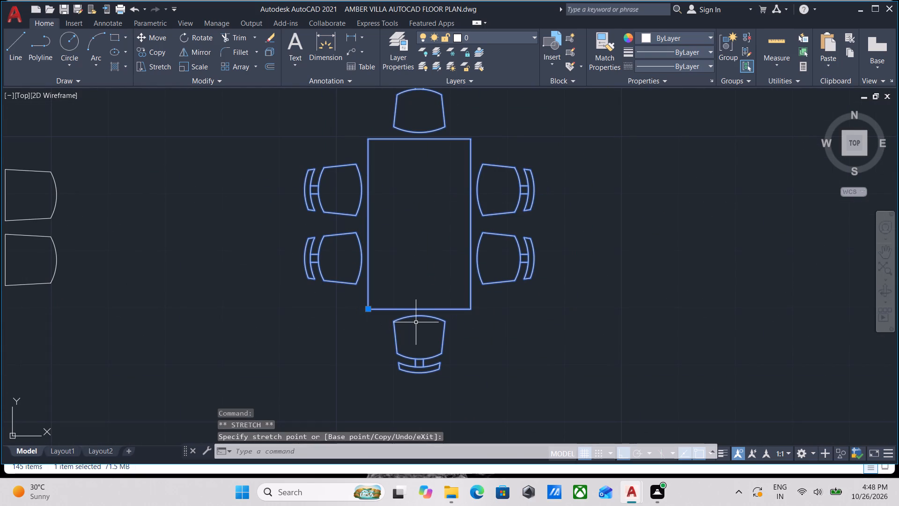
Rotate the dining set with the backrest chairs 90° about its table's lower-left corner so the table lies horizontally.
key(Escape)
scroll(440, 308, down, 2)
click(465, 335)
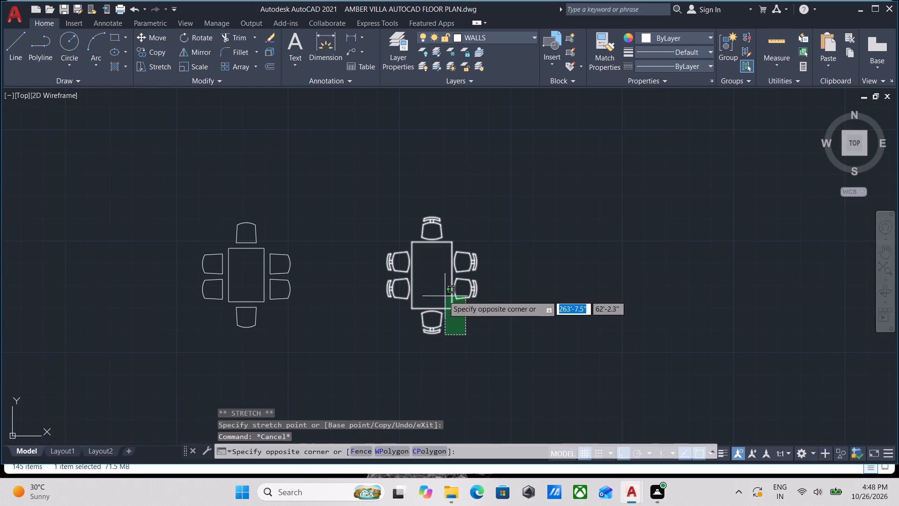
click(440, 293)
text(RP)
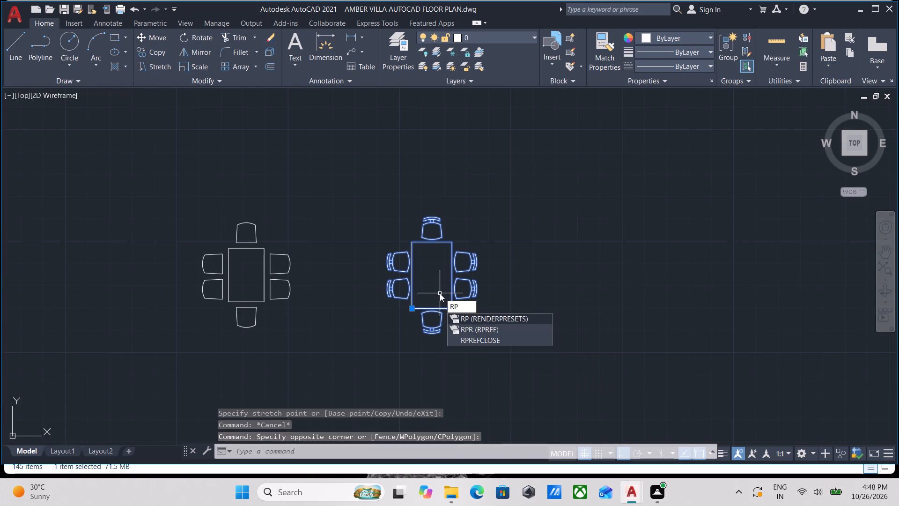
key(Escape)
drag(462, 366, 454, 348)
click(416, 275)
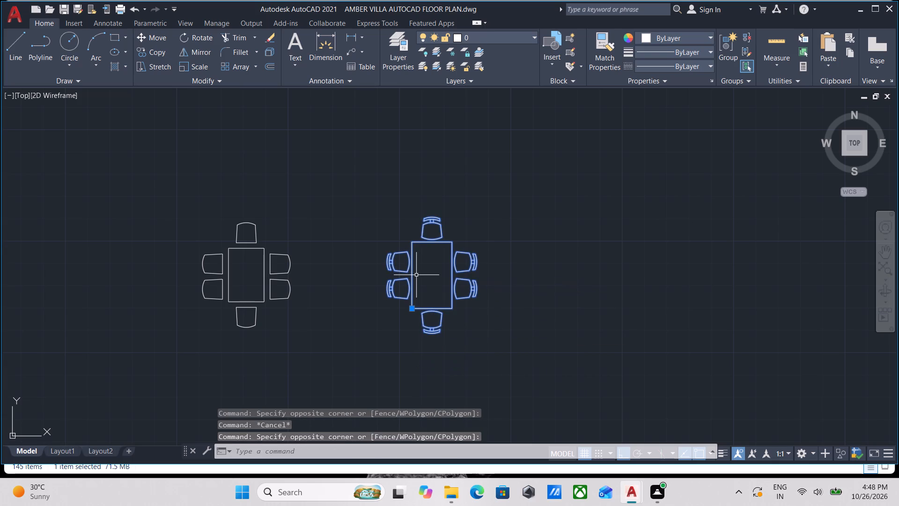
text(RO)
key(Return)
scroll(401, 327, up, 2)
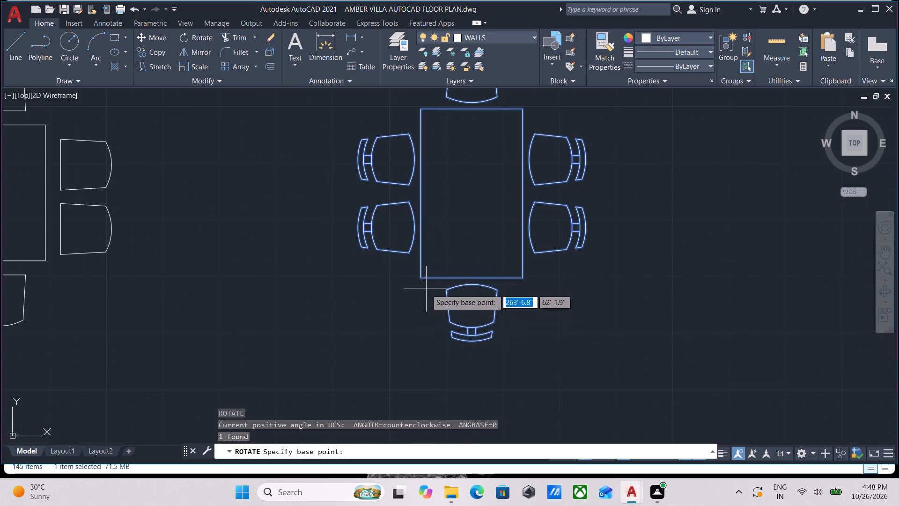
click(420, 283)
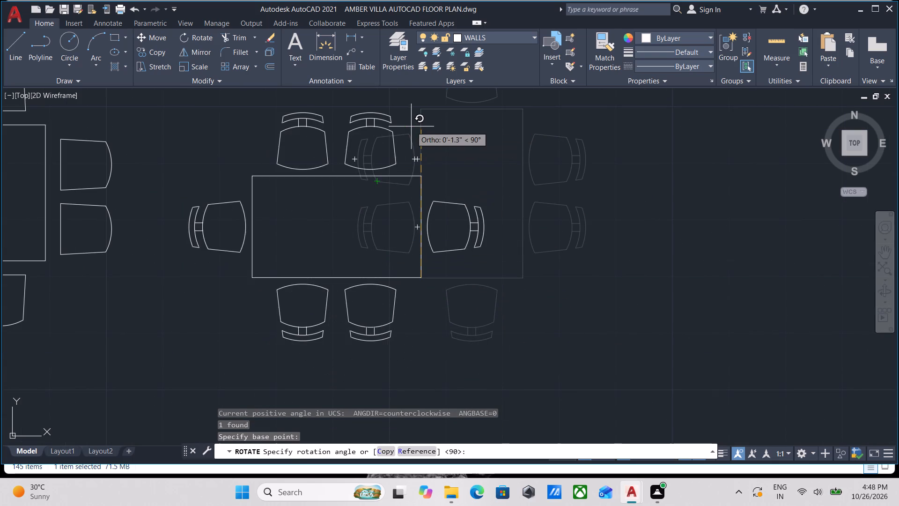
middle_drag(409, 136, 397, 252)
click(406, 155)
middle_drag(393, 289, 408, 163)
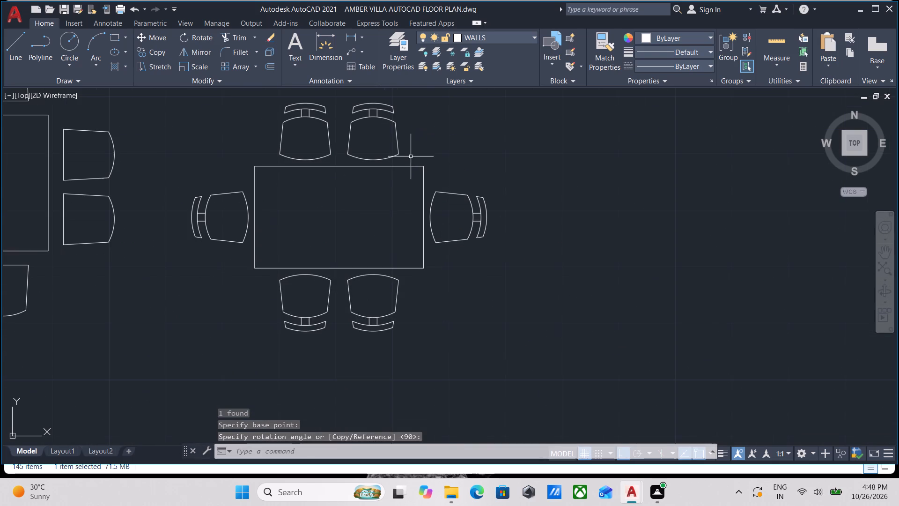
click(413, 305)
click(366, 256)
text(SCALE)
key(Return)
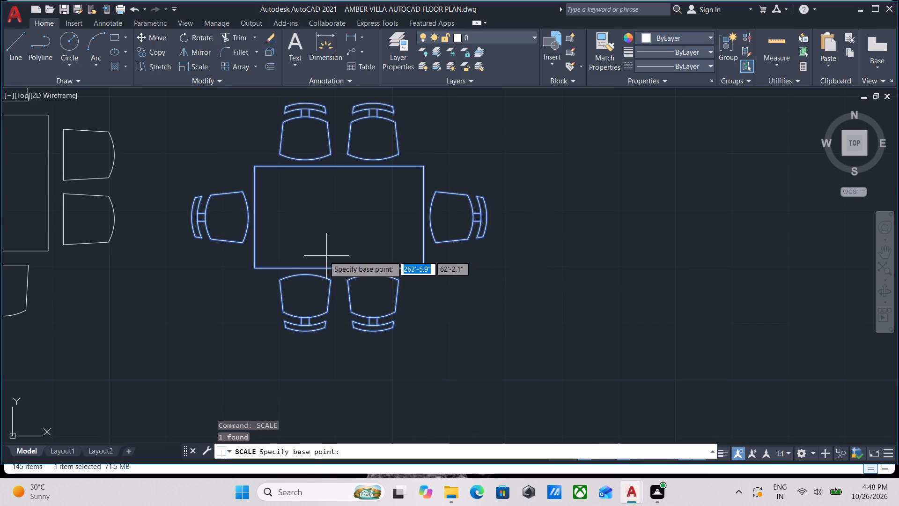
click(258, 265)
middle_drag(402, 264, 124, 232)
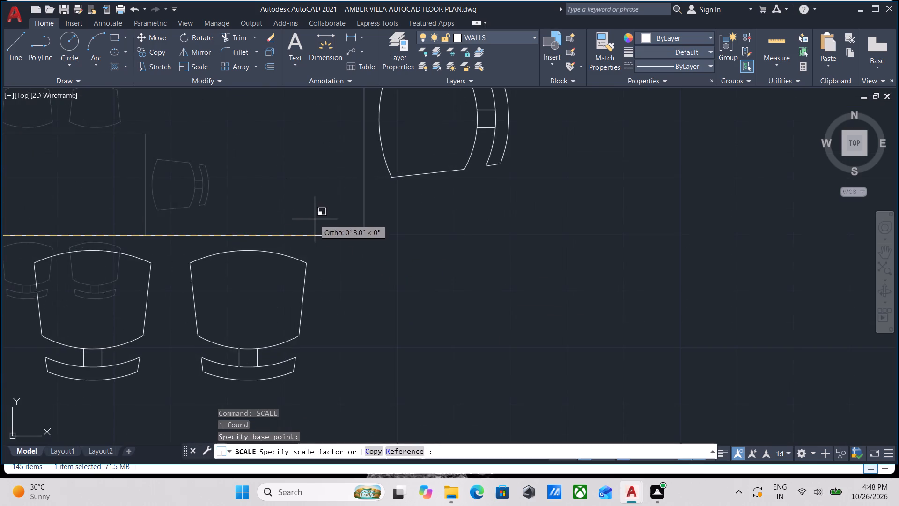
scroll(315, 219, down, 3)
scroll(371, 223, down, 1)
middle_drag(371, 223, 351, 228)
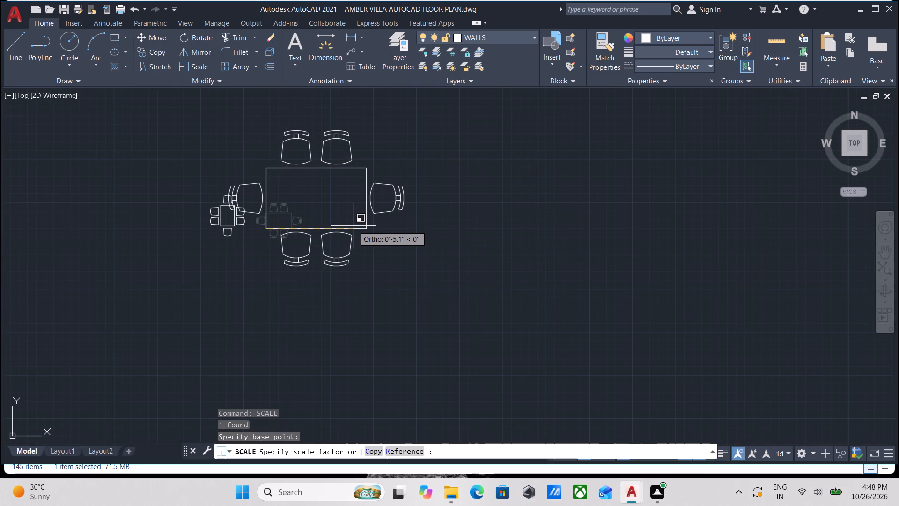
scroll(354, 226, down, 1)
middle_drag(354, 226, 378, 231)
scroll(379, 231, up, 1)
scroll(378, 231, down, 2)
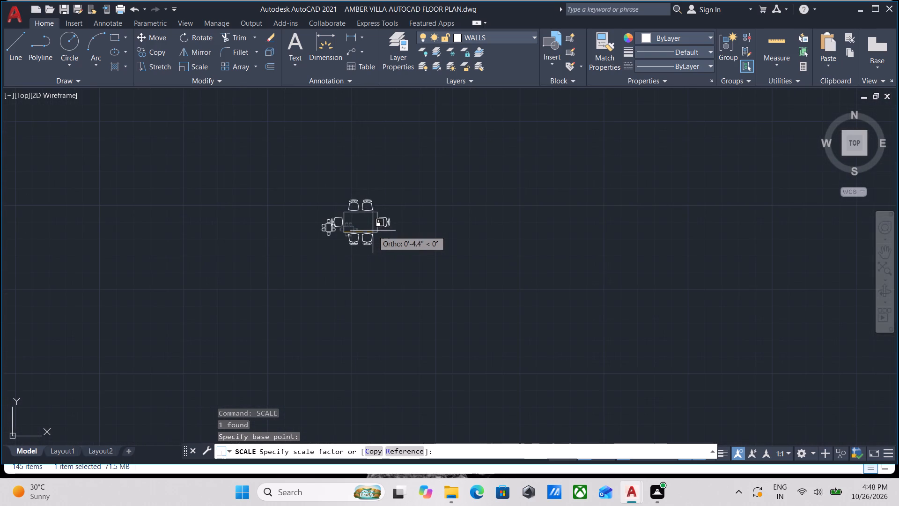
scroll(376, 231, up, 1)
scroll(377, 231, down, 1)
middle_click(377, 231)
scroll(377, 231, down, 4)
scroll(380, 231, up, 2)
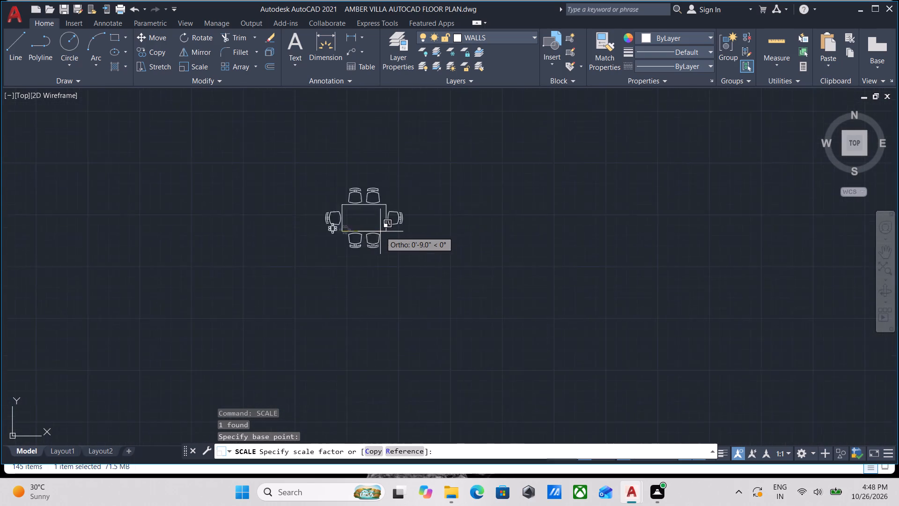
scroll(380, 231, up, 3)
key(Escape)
Copy the rotated dining set from its table's lower-right corner into the villa room beside the long cyan glazing, with Ortho off.
scroll(308, 249, up, 3)
click(303, 233)
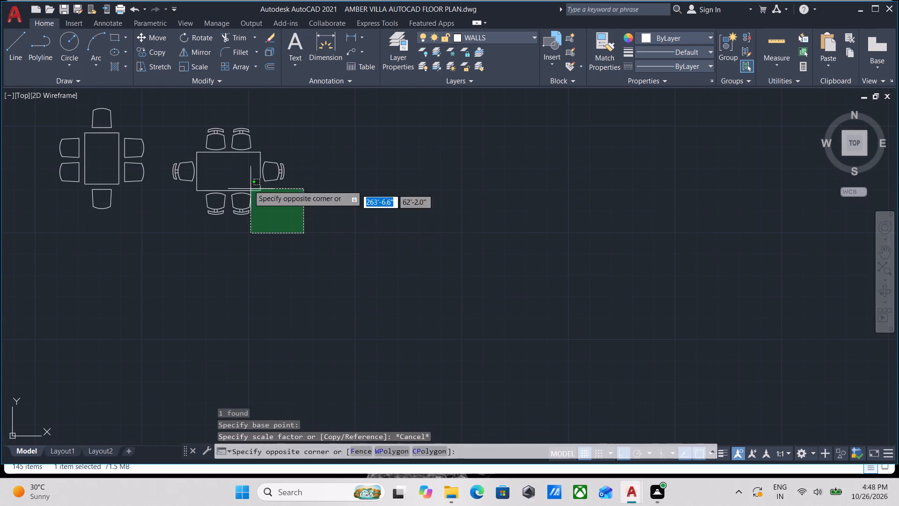
click(228, 157)
text(CO)
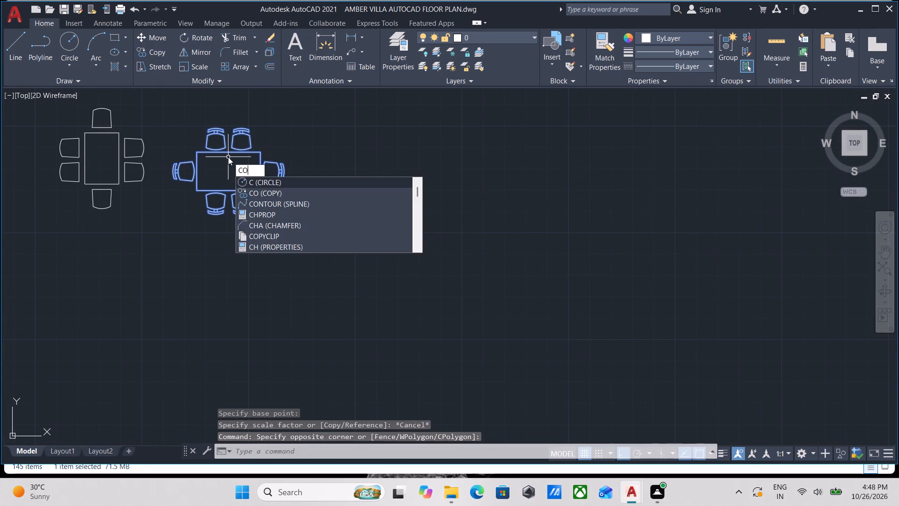
key(Return)
click(259, 189)
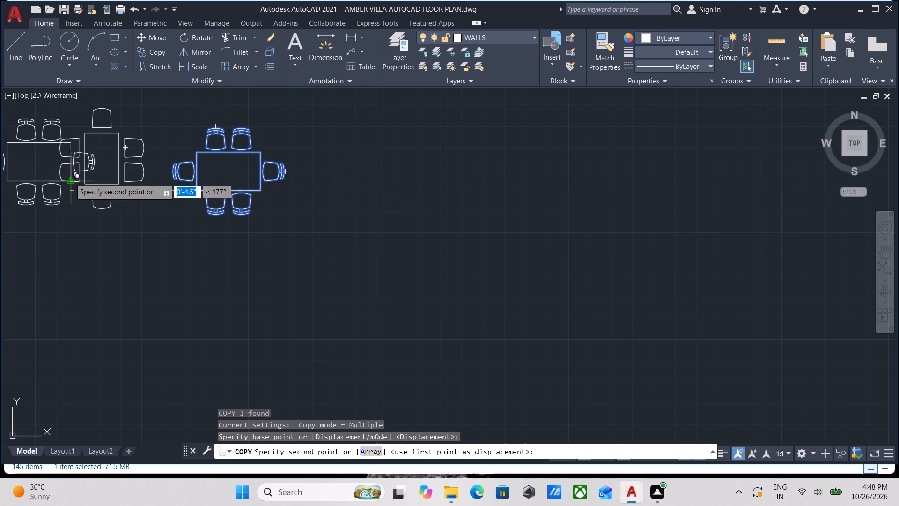
key(F8)
scroll(16, 125, down, 3)
middle_drag(41, 145, 335, 197)
scroll(58, 173, down, 1)
middle_drag(60, 173, 458, 210)
scroll(228, 210, down, 3)
middle_drag(260, 213, 463, 234)
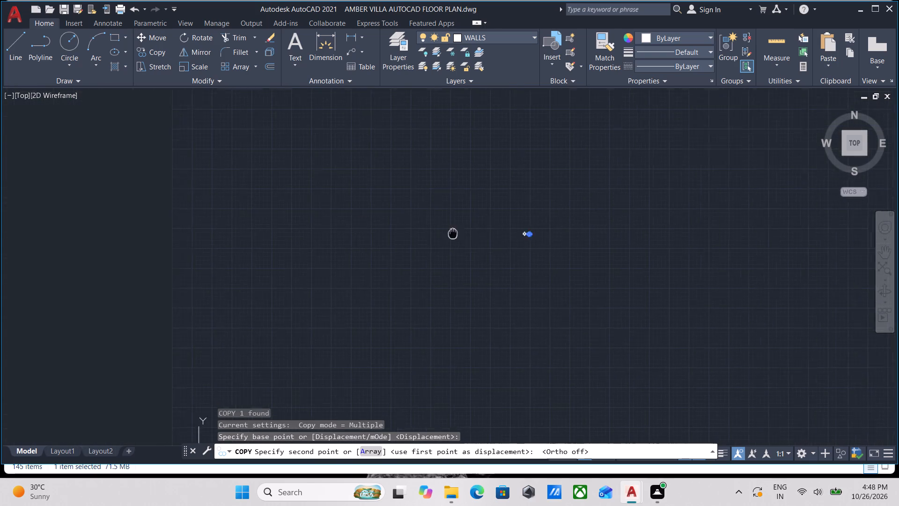
middle_drag(463, 234, 475, 234)
scroll(1, 155, down, 3)
scroll(135, 195, down, 4)
middle_drag(146, 197, 246, 215)
scroll(107, 181, up, 4)
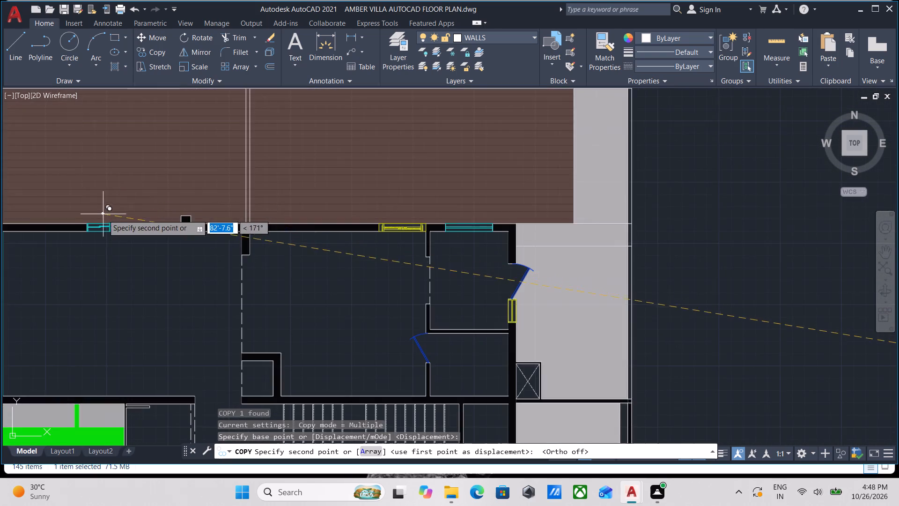
middle_drag(111, 219, 240, 153)
scroll(195, 261, up, 3)
scroll(202, 215, up, 3)
click(332, 244)
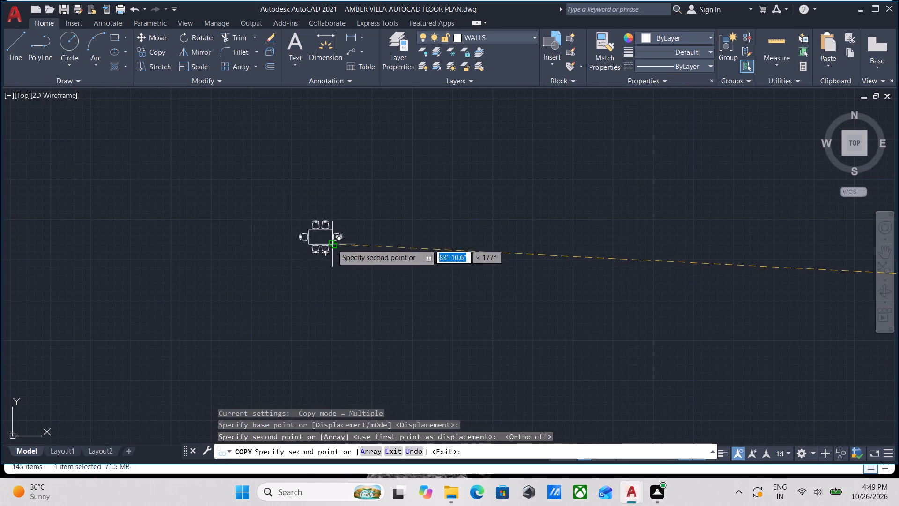
key(Escape)
Scale up the copied dining set from its table's lower-left corner by a factor of about 3'-2.6" to suit the room.
scroll(313, 186, down, 3)
scroll(302, 232, down, 2)
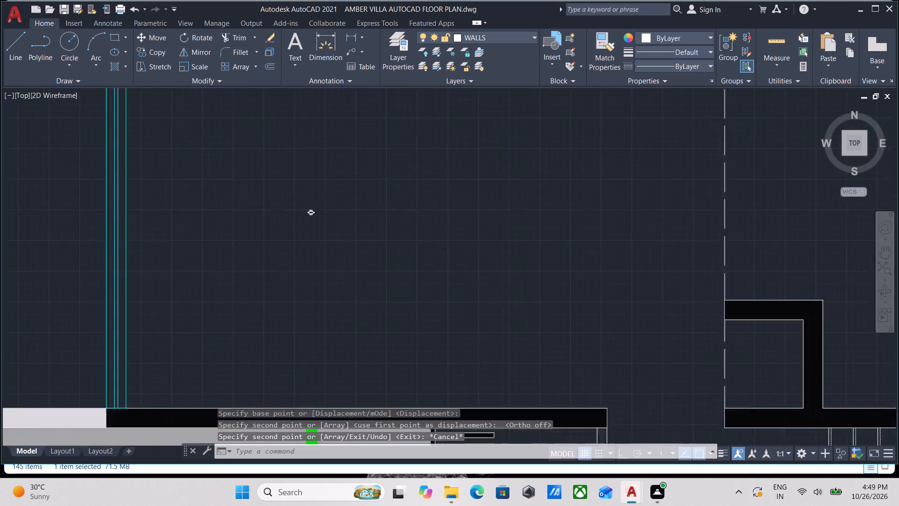
middle_drag(302, 232, 302, 244)
scroll(314, 231, up, 4)
click(291, 224)
click(254, 177)
scroll(292, 216, up, 3)
middle_drag(290, 216, 296, 260)
text(SCA)
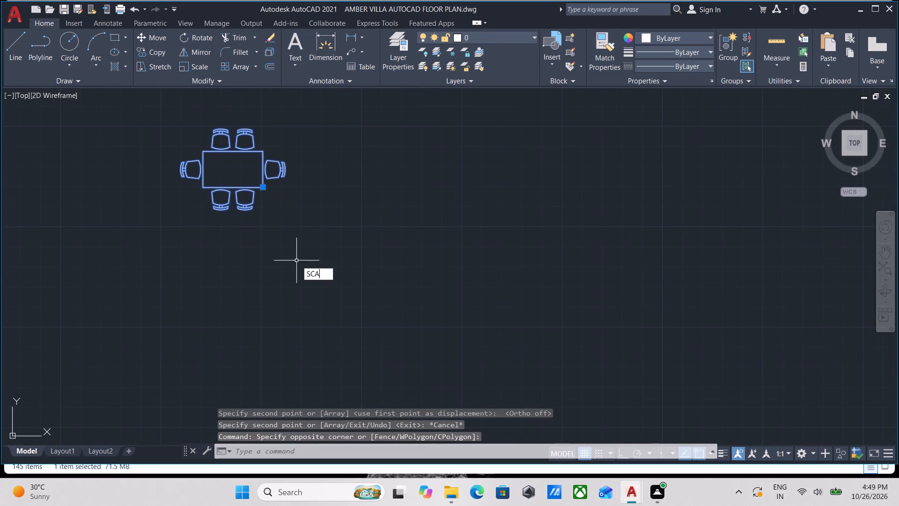
key(Return)
scroll(230, 199, up, 3)
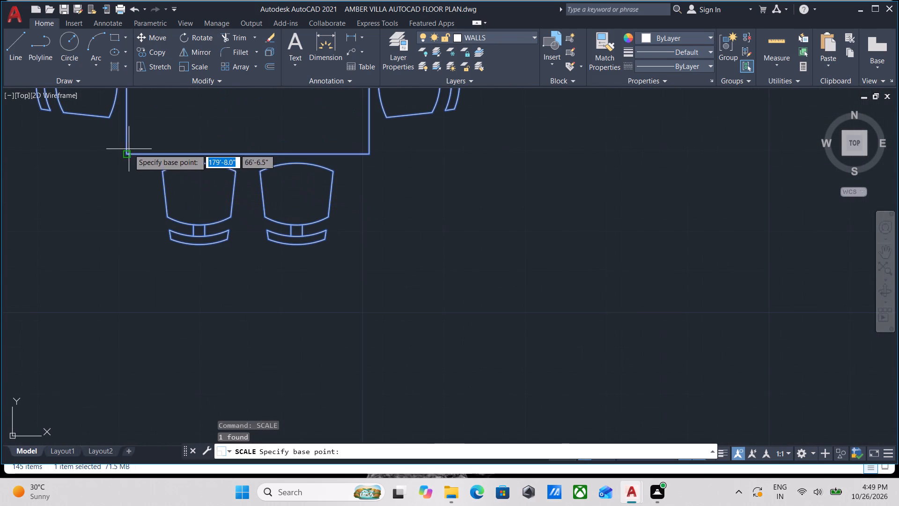
click(123, 149)
scroll(371, 157, down, 7)
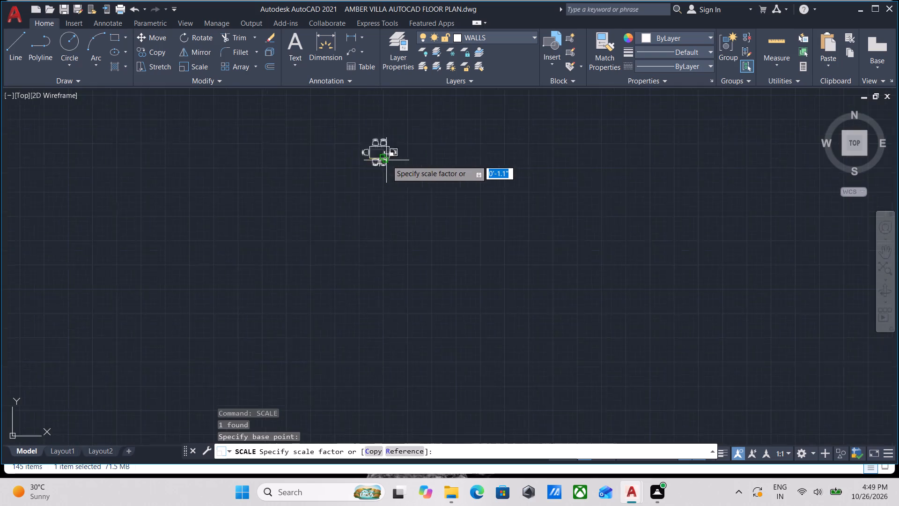
middle_drag(387, 160, 272, 198)
scroll(329, 197, down, 3)
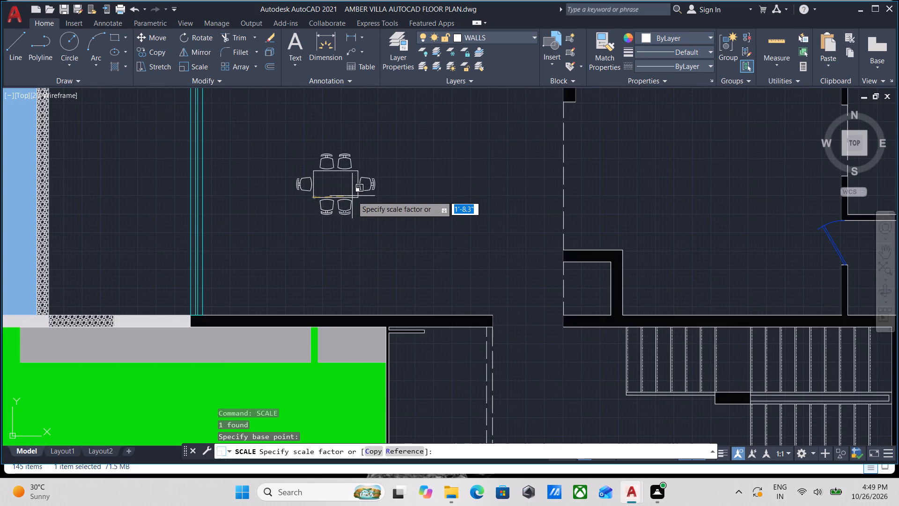
middle_drag(372, 195, 320, 197)
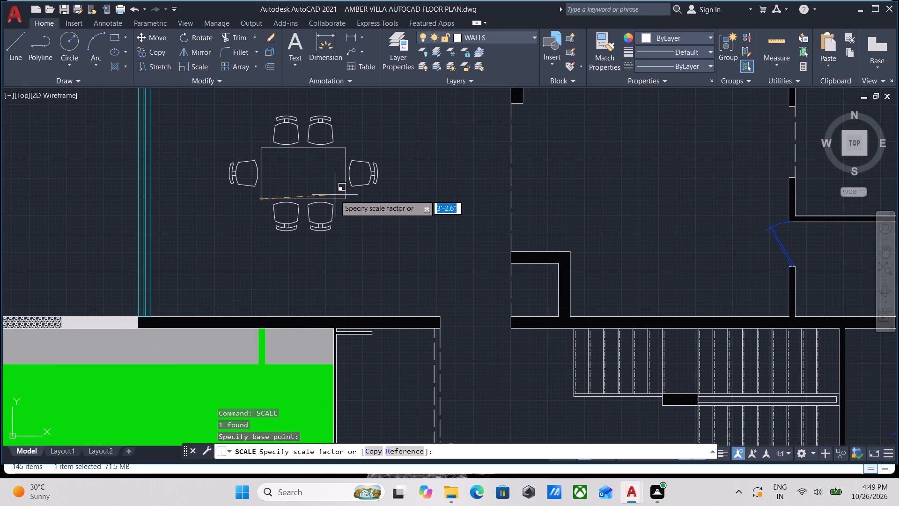
click(335, 195)
Explode the enlarged dining set in the room into separate table and chair lines.
scroll(316, 186, up, 1)
middle_drag(298, 180, 293, 222)
click(260, 164)
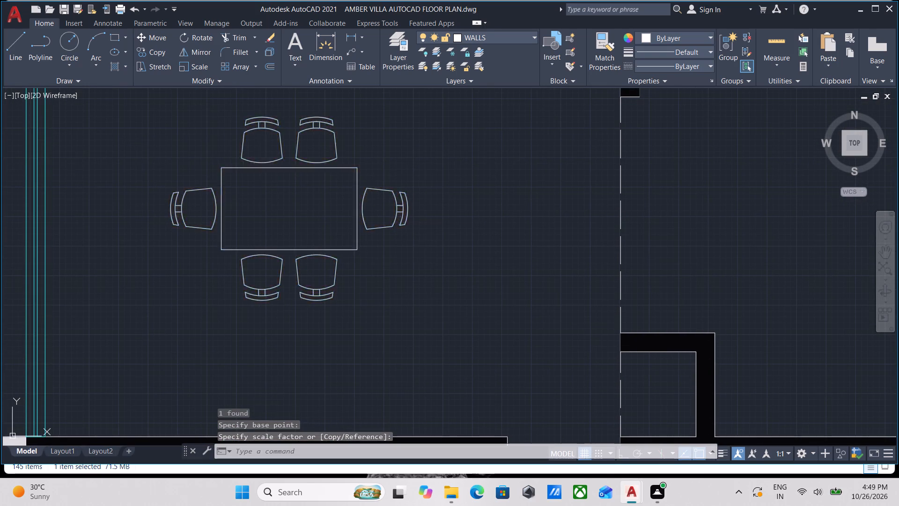
key(x)
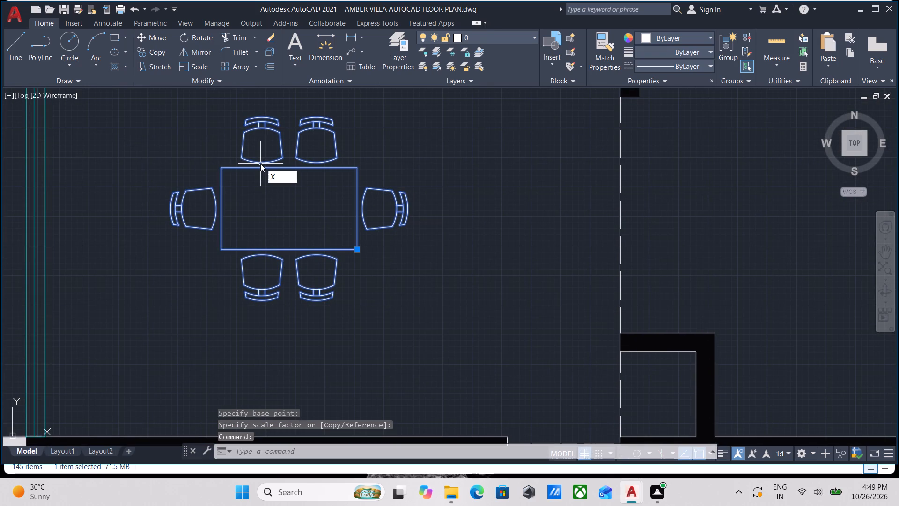
key(Return)
click(271, 179)
click(255, 147)
scroll(271, 156, up, 1)
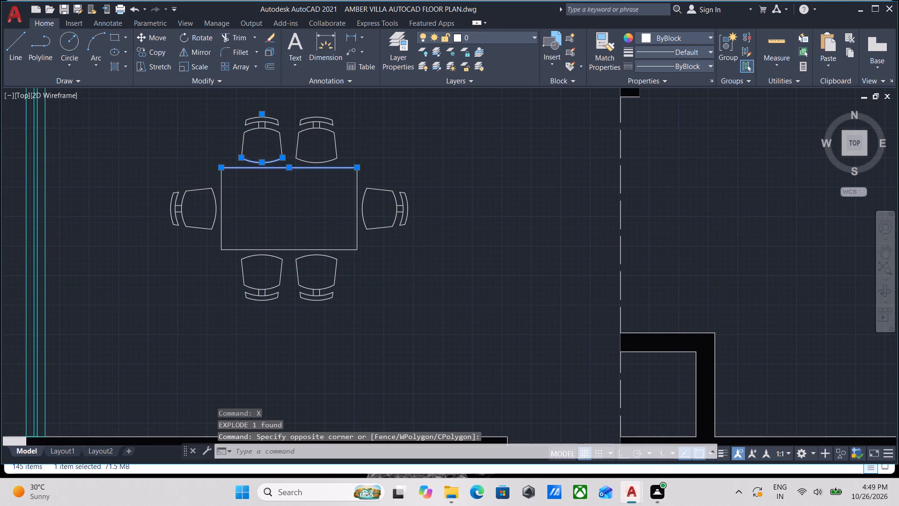
scroll(271, 156, up, 1)
key(Escape)
Start a solid Hatch for the exploded dining set and open the hatch colour choices.
middle_drag(134, 160, 151, 187)
scroll(160, 180, down, 2)
middle_drag(161, 180, 174, 191)
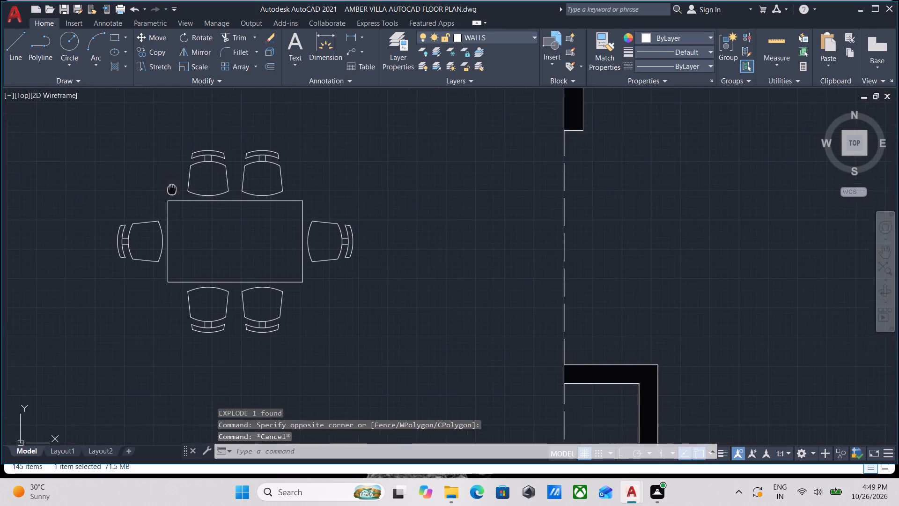
middle_drag(174, 191, 182, 195)
key(h)
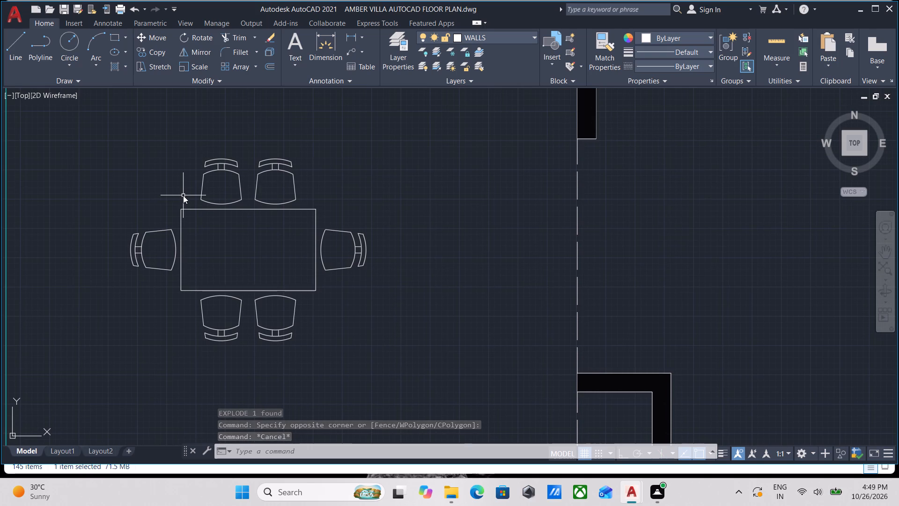
key(Return)
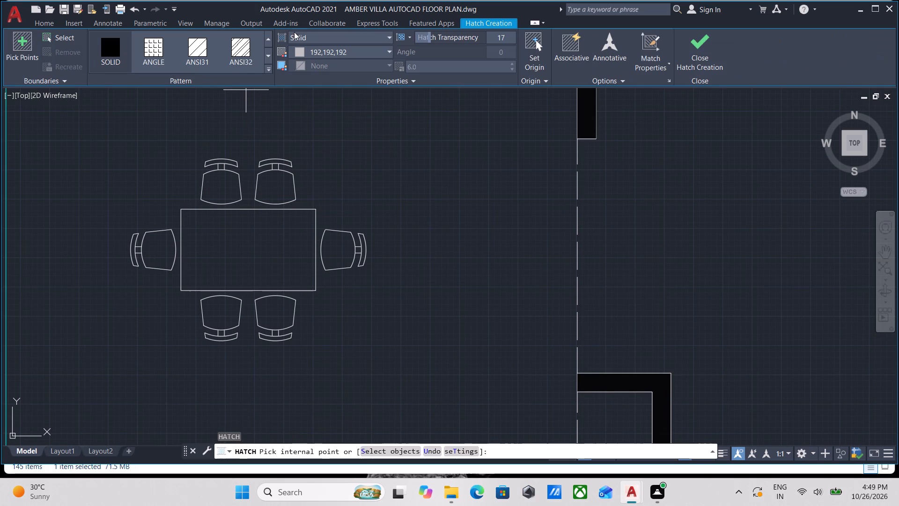
click(278, 50)
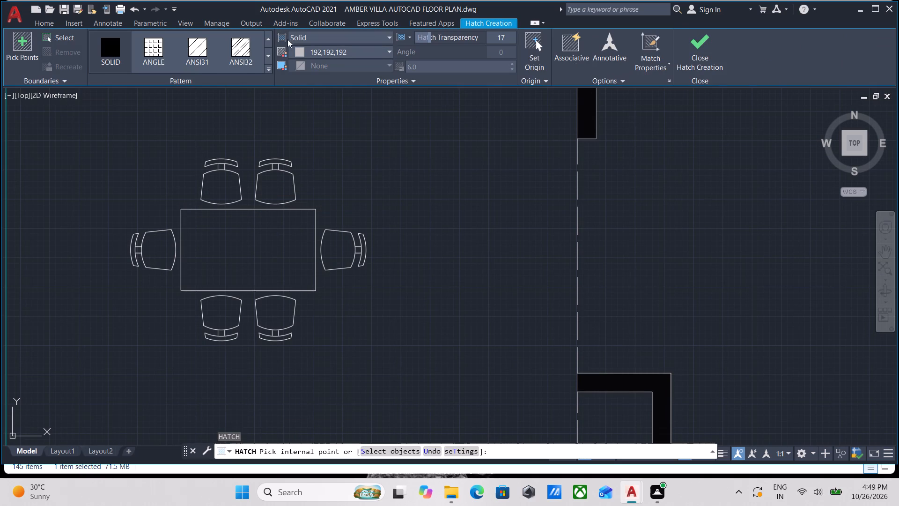
click(301, 51)
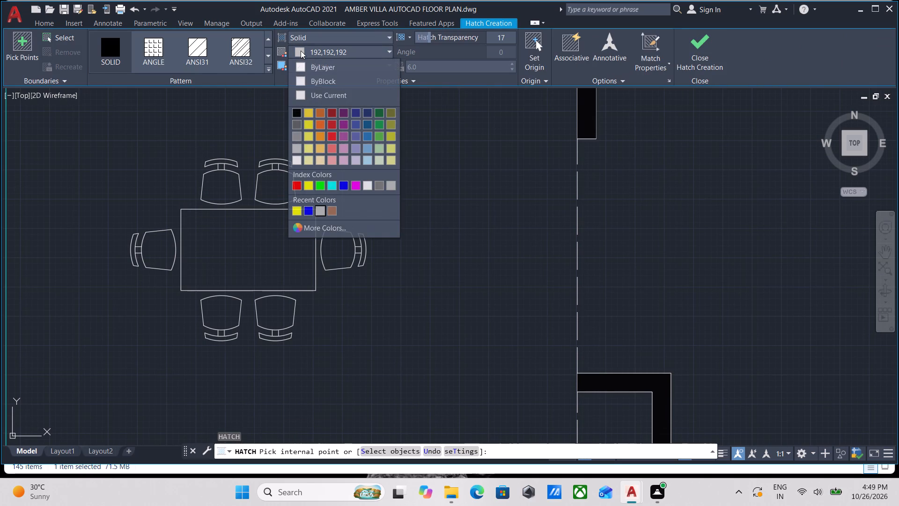
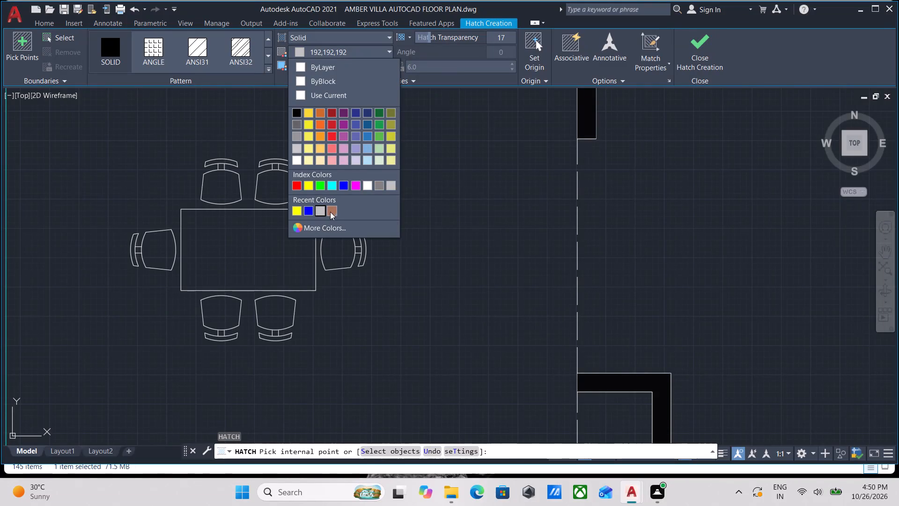
Set the hatch colour to the true colour RGB 125,90,60.
click(321, 231)
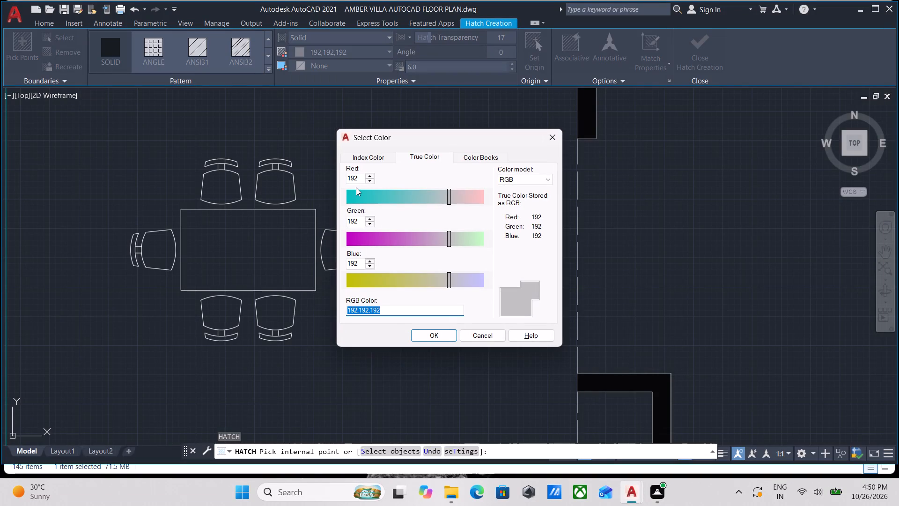
drag(362, 177, 317, 177)
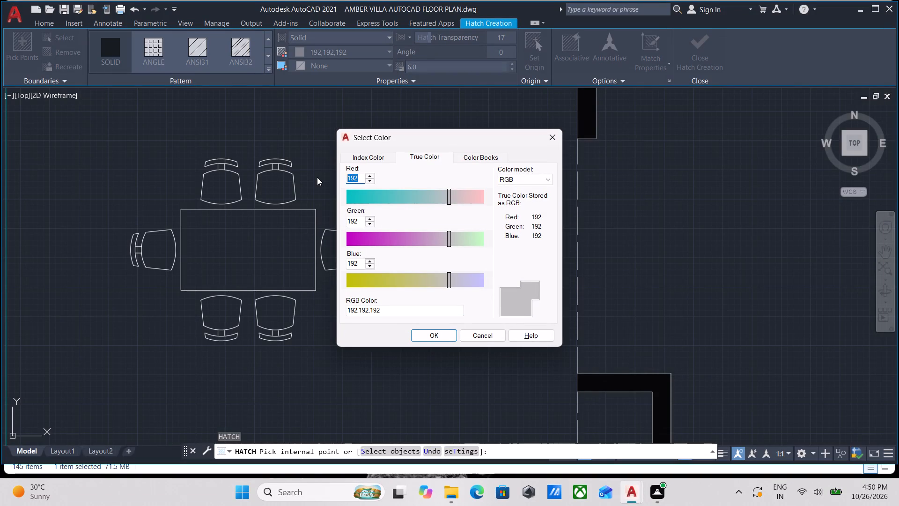
text(125)
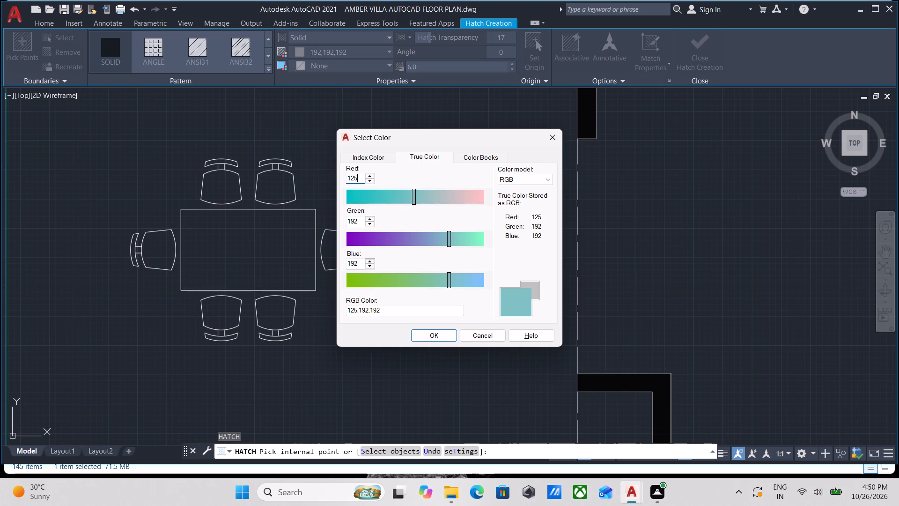
drag(357, 220, 320, 229)
text(90)
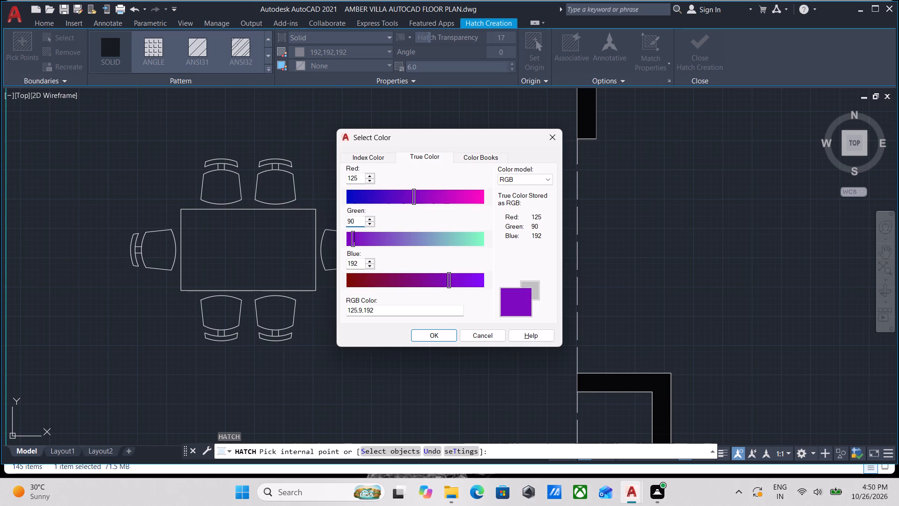
drag(360, 267, 339, 264)
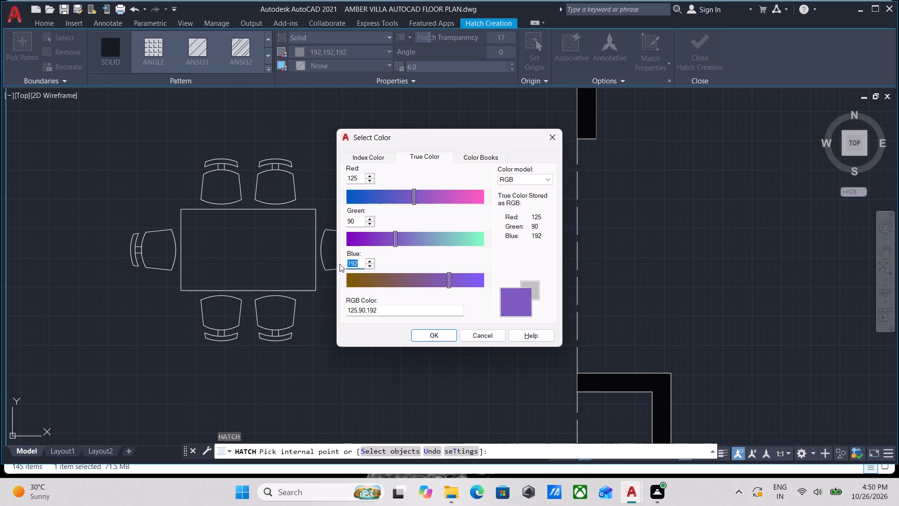
text(60)
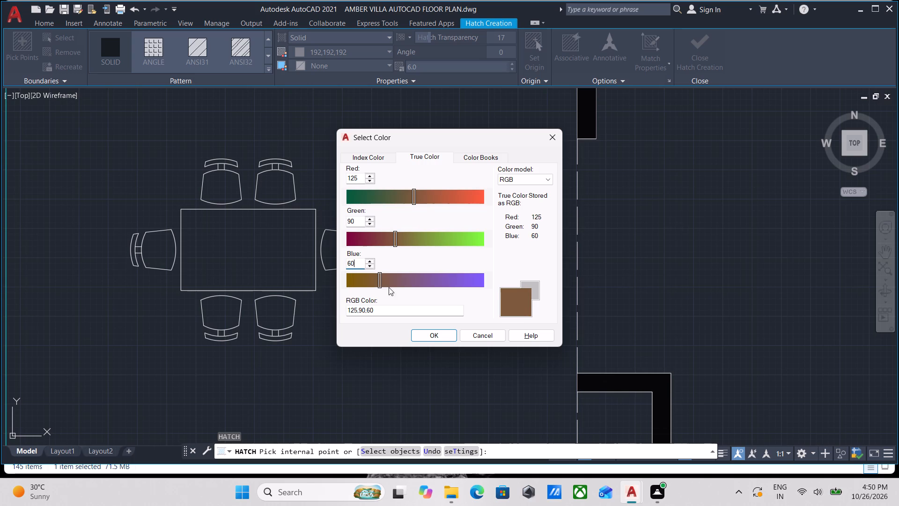
click(438, 335)
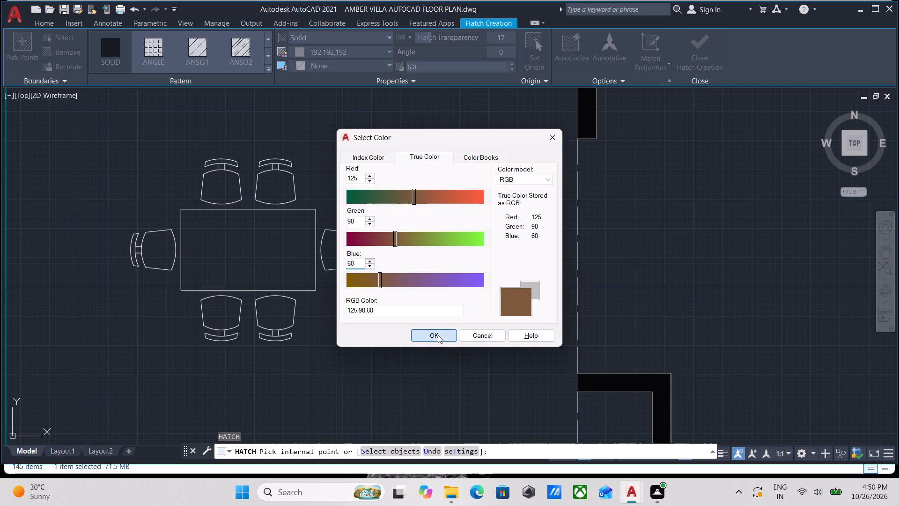
Fill the dining tabletop with the solid brown hatch, set its transparency to 0 and finish the hatch.
click(256, 234)
scroll(214, 234, up, 2)
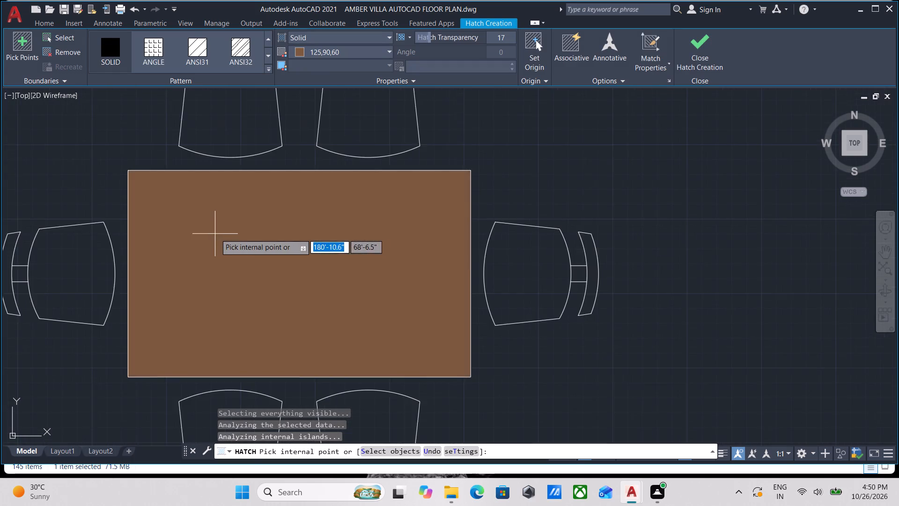
scroll(229, 231, down, 2)
middle_drag(236, 231, 301, 226)
scroll(301, 226, up, 1)
scroll(301, 226, down, 2)
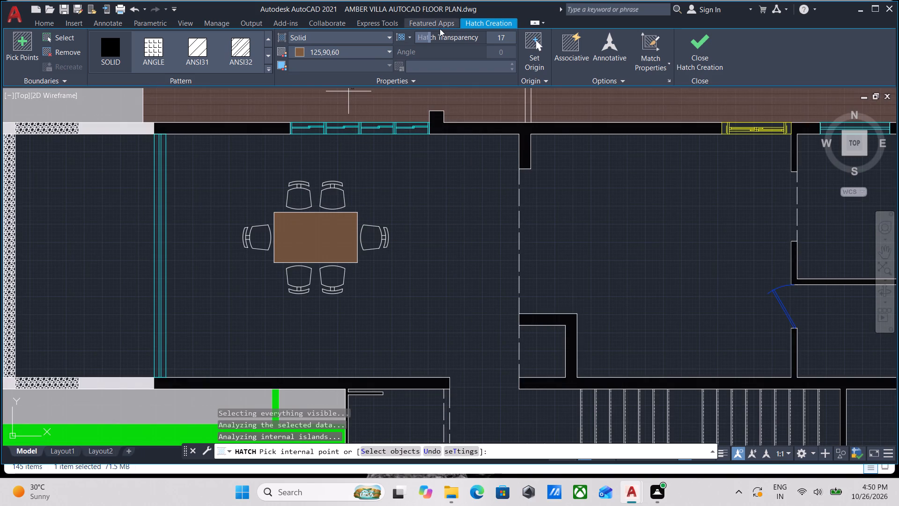
drag(432, 34, 335, 43)
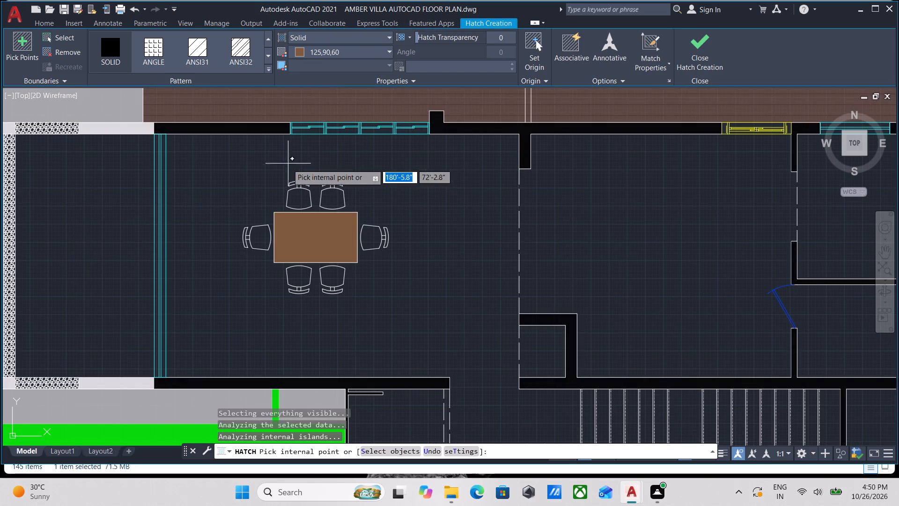
scroll(254, 243, up, 3)
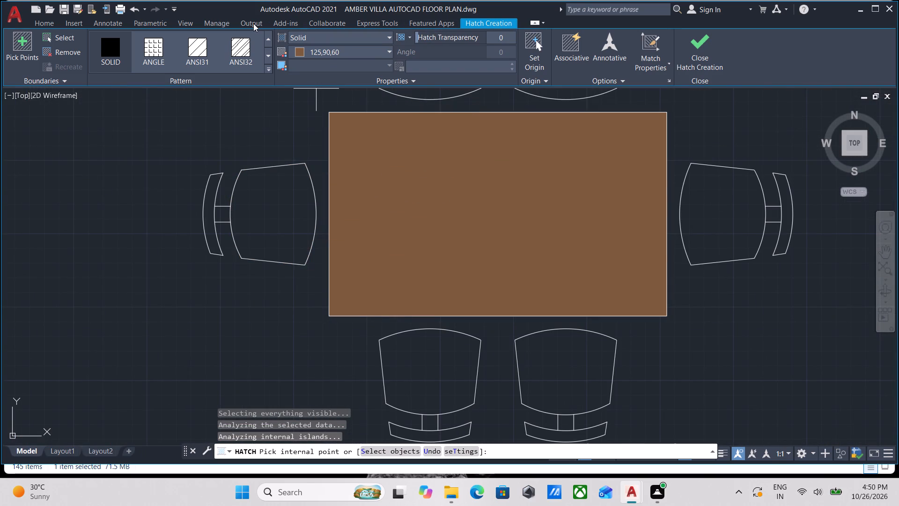
scroll(256, 64, up, 1)
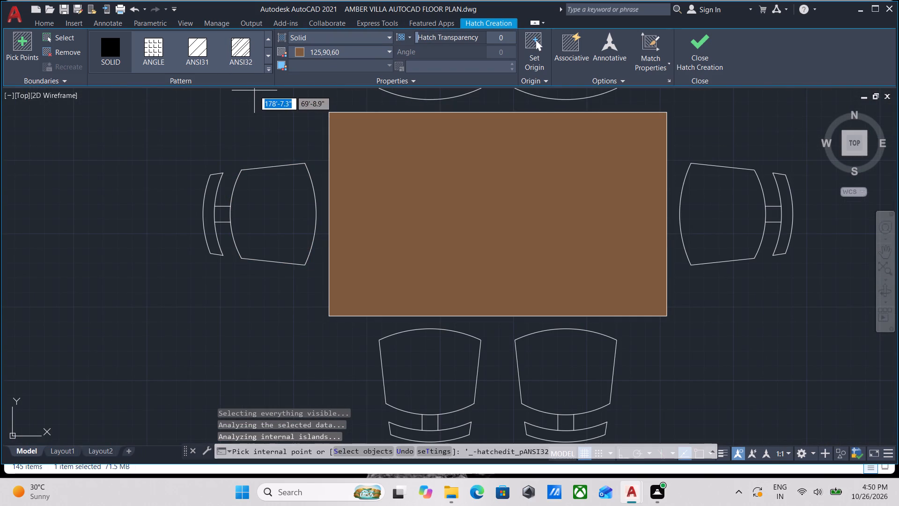
key(h)
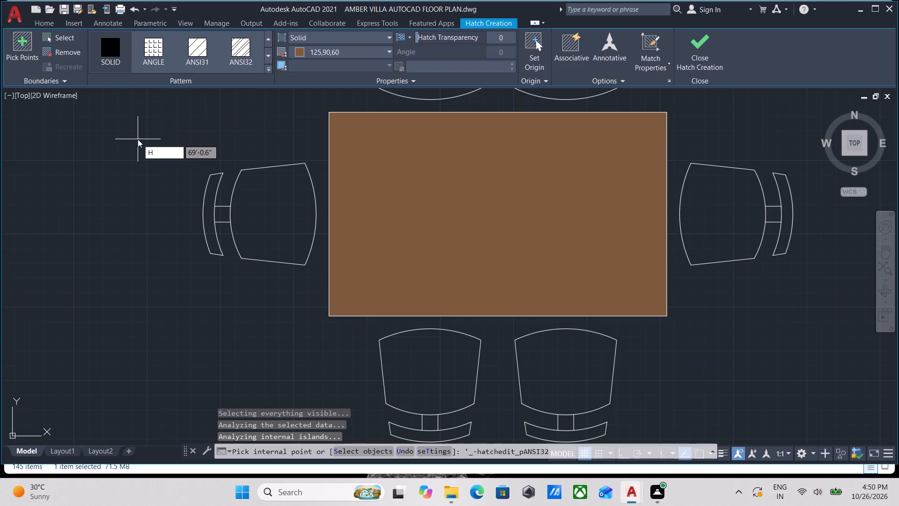
click(705, 42)
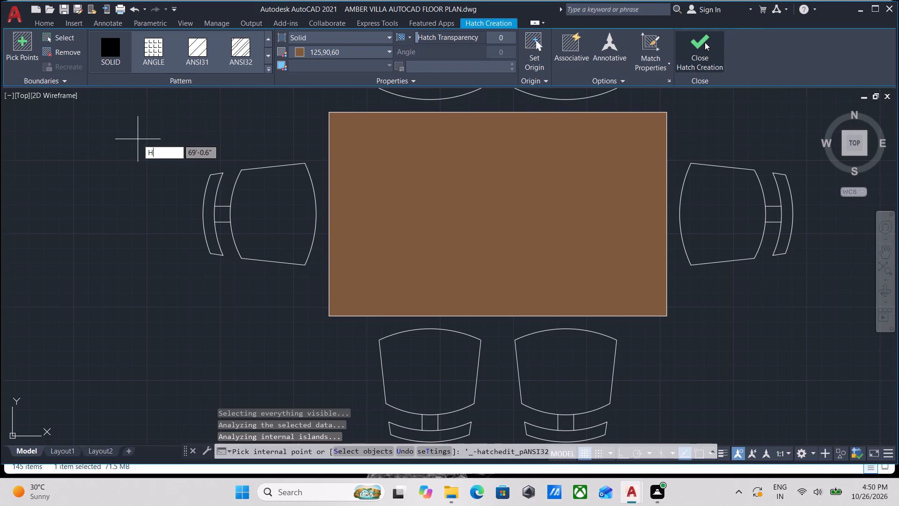
scroll(286, 133, down, 1)
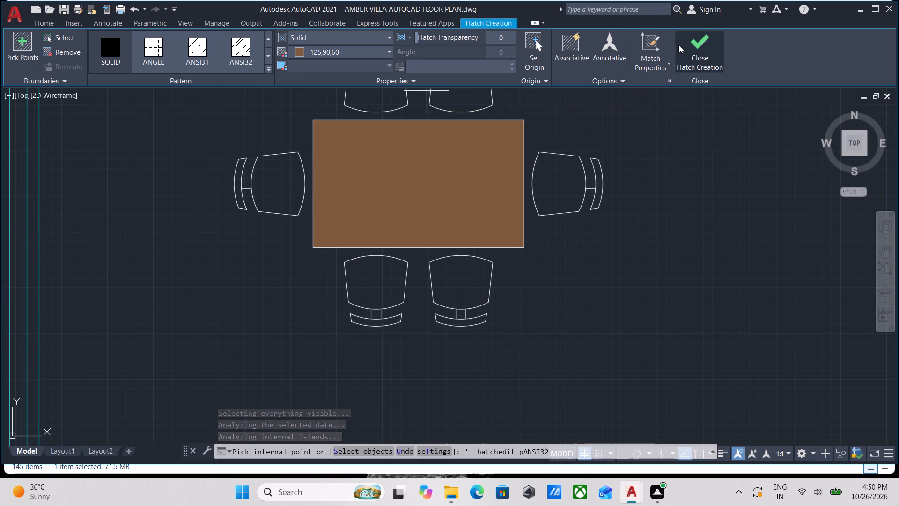
click(685, 45)
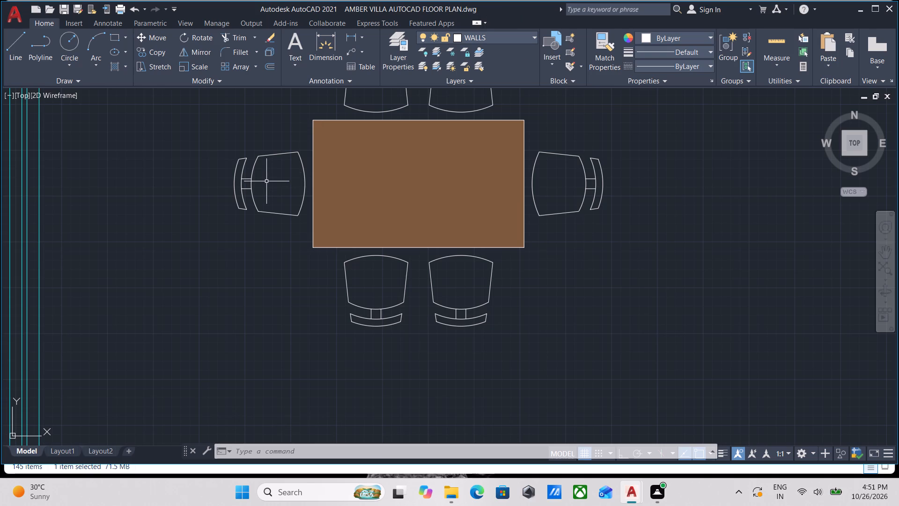
Start a new solid hatch in colour 69,84,165 and fill the seat and backrest of the chair at the table's left end.
key(h)
key(Return)
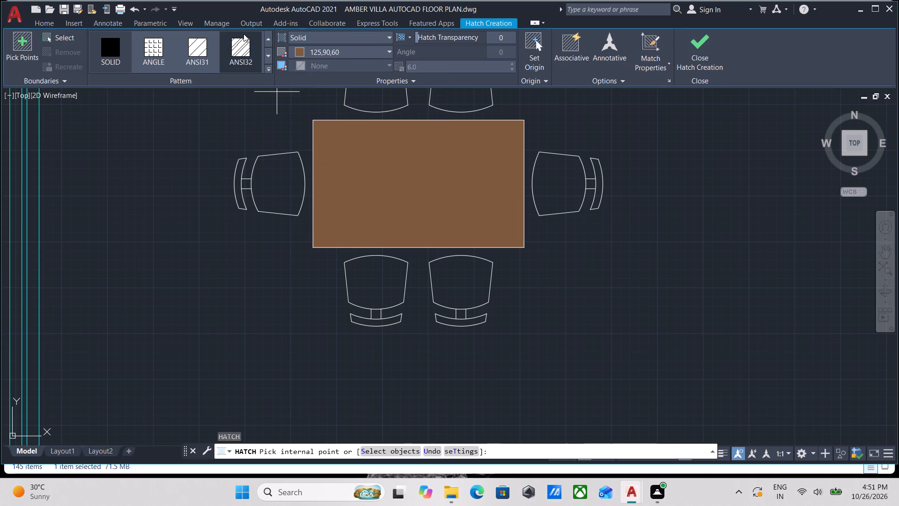
click(303, 51)
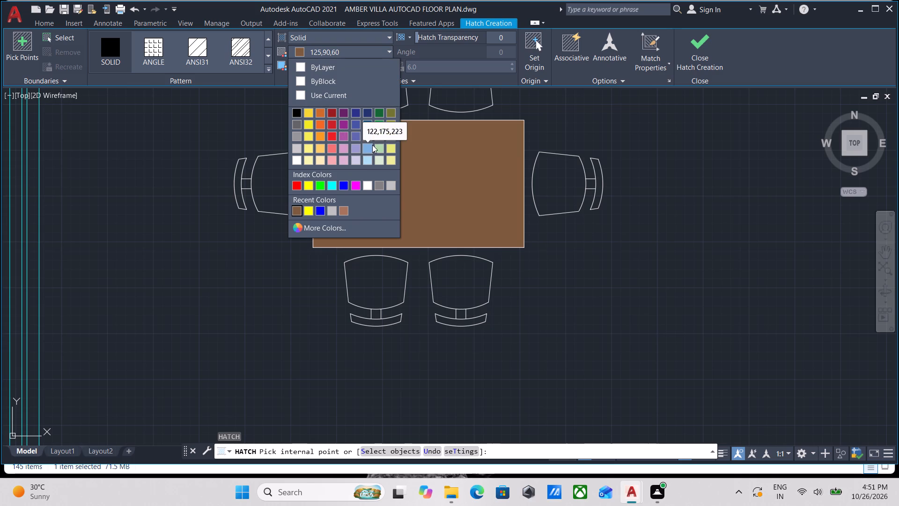
click(355, 127)
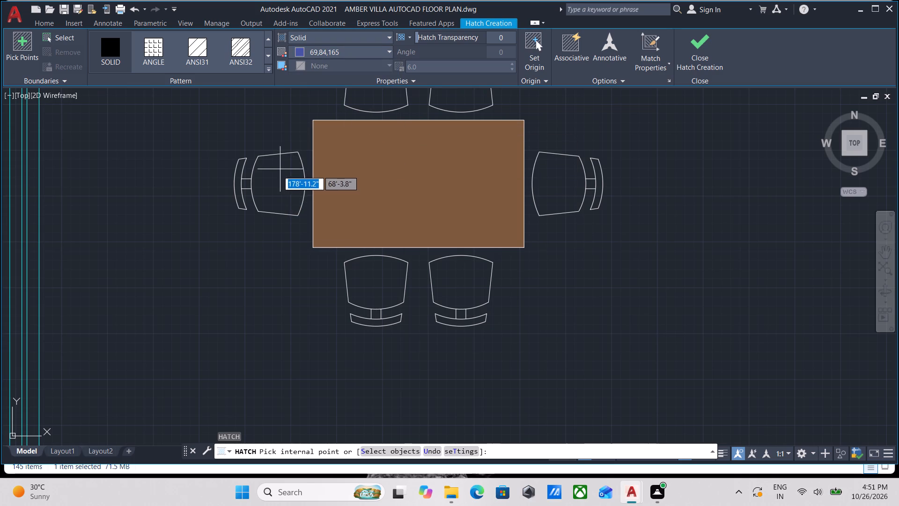
click(277, 171)
scroll(243, 172, up, 2)
click(225, 188)
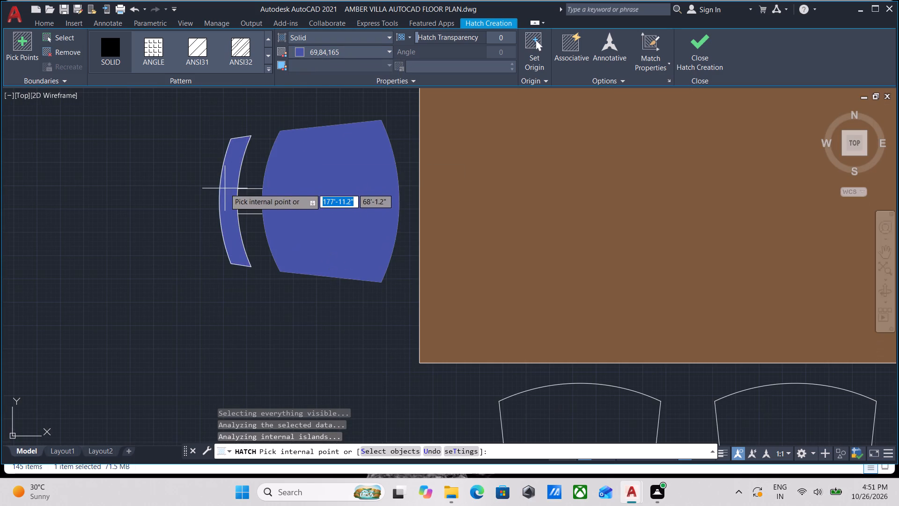
Fill the seats, backrests and connectors of both chairs above the table, plus the left-end chair's connector, with the blue hatch.
middle_drag(345, 151, 228, 244)
scroll(345, 151, down, 1)
middle_drag(342, 118, 307, 169)
click(327, 165)
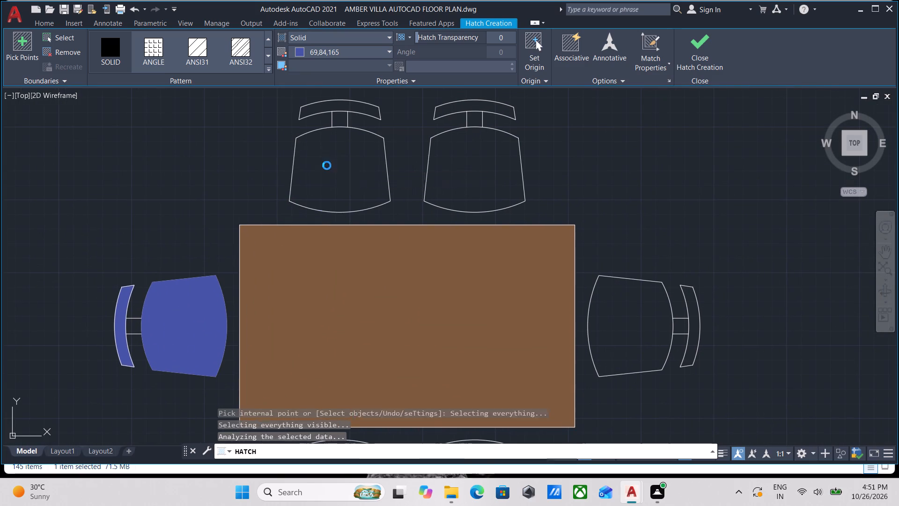
click(349, 108)
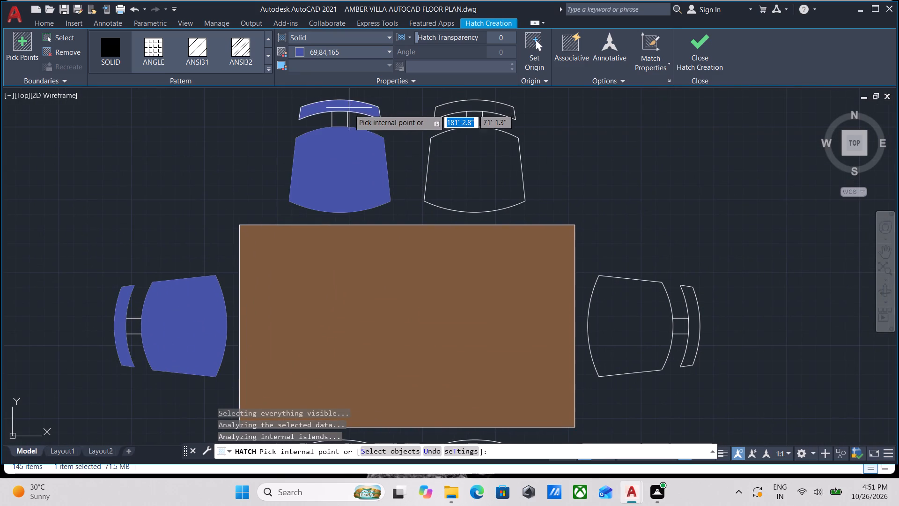
click(340, 124)
click(488, 164)
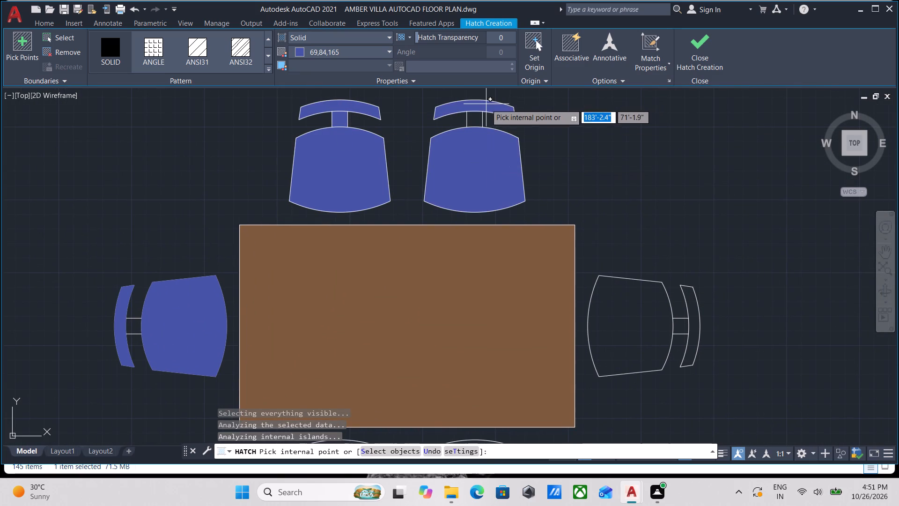
click(485, 104)
click(473, 119)
middle_drag(213, 193, 288, 98)
click(208, 228)
Fill the seats, connectors and backrests of the two chairs below the table with the same blue hatch.
scroll(280, 145, down, 1)
middle_drag(280, 145, 276, 72)
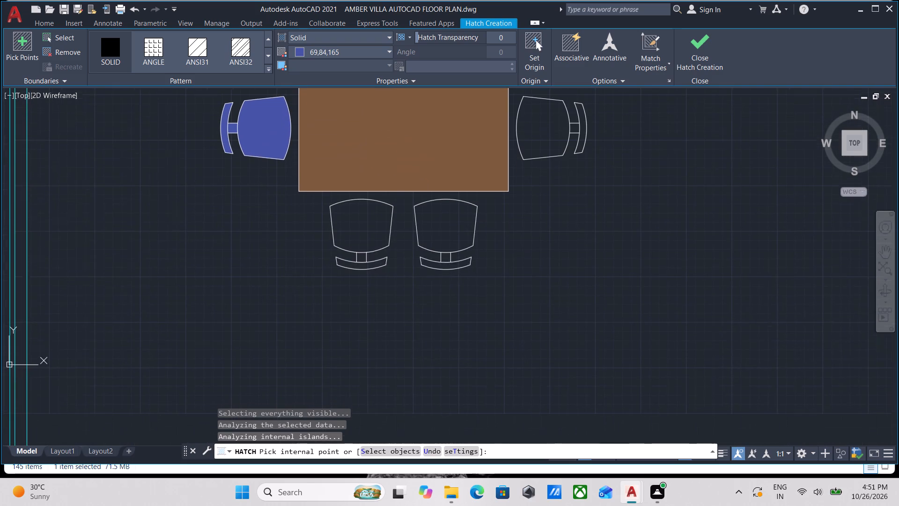
middle_drag(276, 72, 276, 71)
click(366, 222)
click(358, 256)
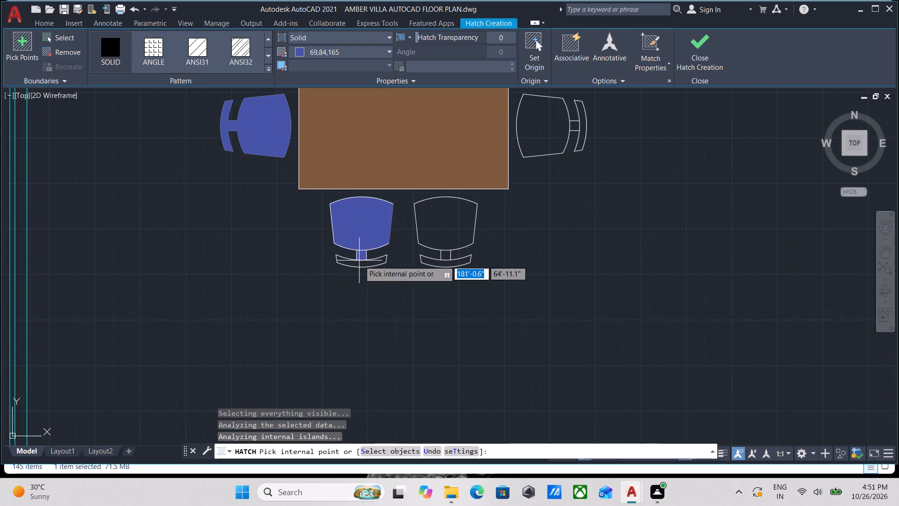
click(360, 261)
drag(461, 219, 457, 217)
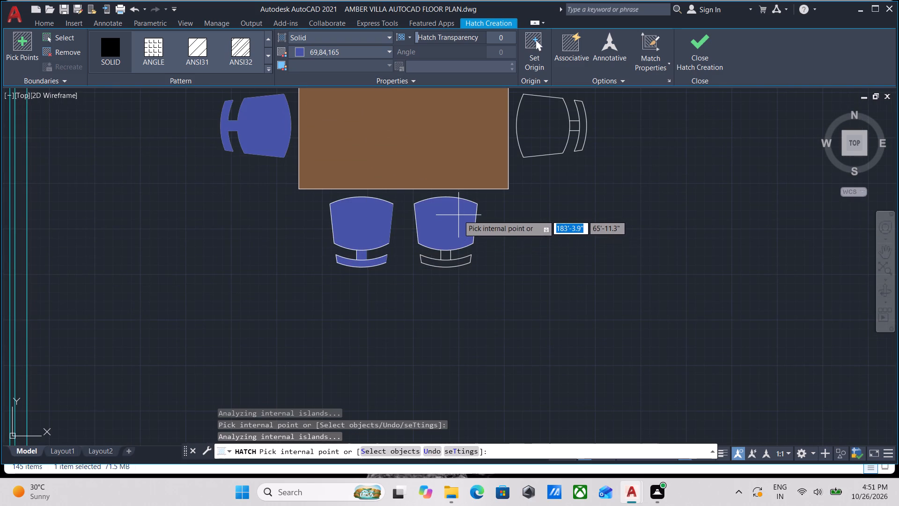
scroll(437, 276, up, 2)
click(455, 216)
click(454, 250)
Fill the seat, connector and backrest of the chair at the table's right end in blue and finish the hatch.
scroll(460, 243, down, 2)
middle_drag(427, 286, 317, 427)
click(436, 254)
scroll(454, 252, up, 2)
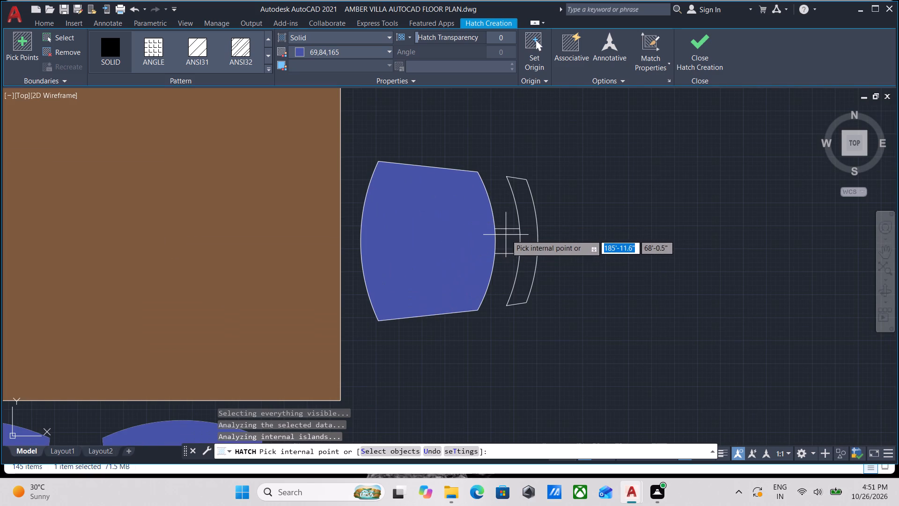
click(507, 247)
click(528, 243)
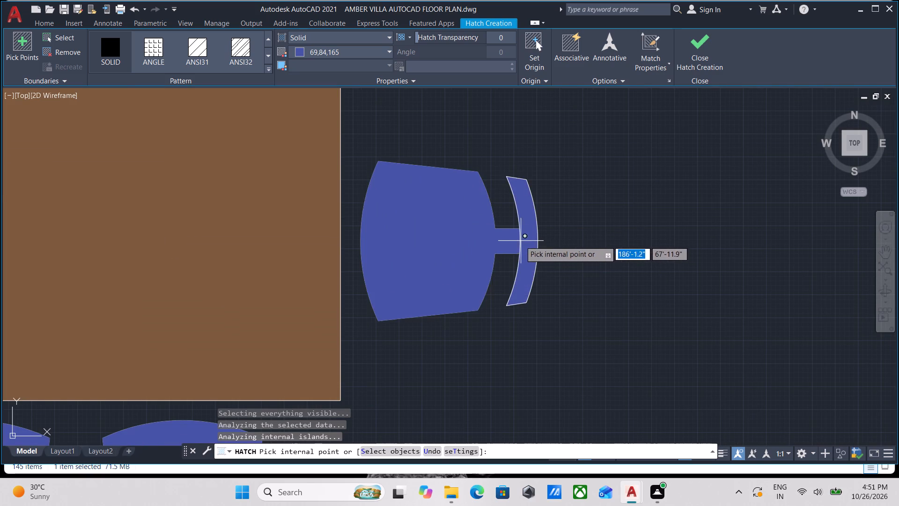
scroll(520, 241, down, 3)
scroll(406, 227, down, 1)
middle_drag(415, 225, 184, 233)
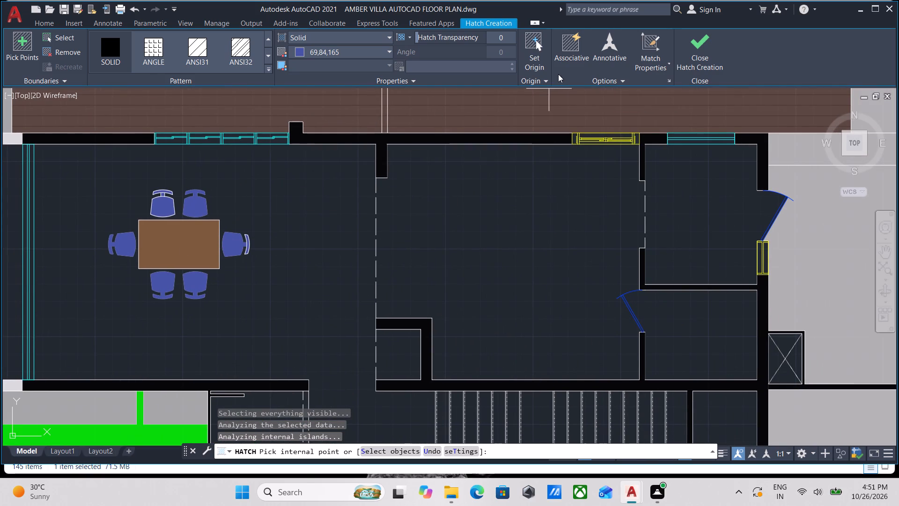
click(712, 59)
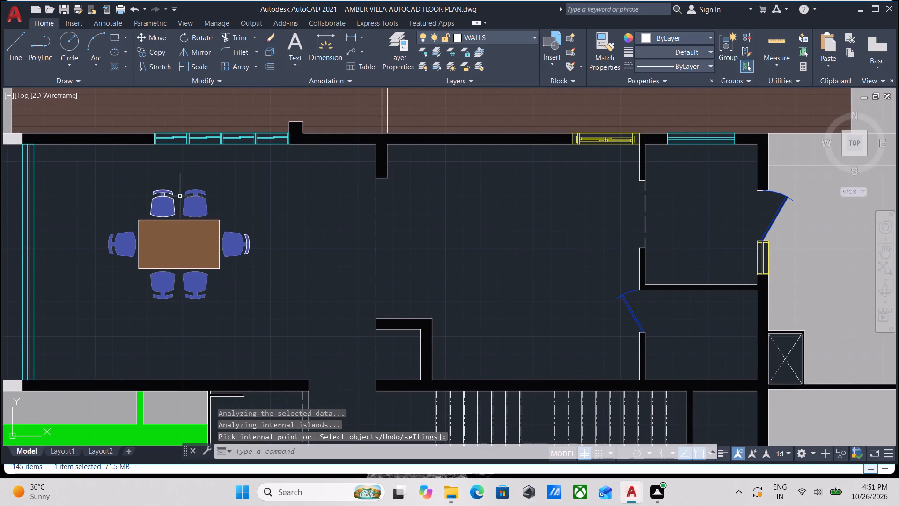
Review the coloured dining set in its room and examine the other rooms of the villa plan.
scroll(180, 196, up, 3)
scroll(381, 246, down, 3)
middle_drag(385, 246, 446, 225)
scroll(436, 217, down, 2)
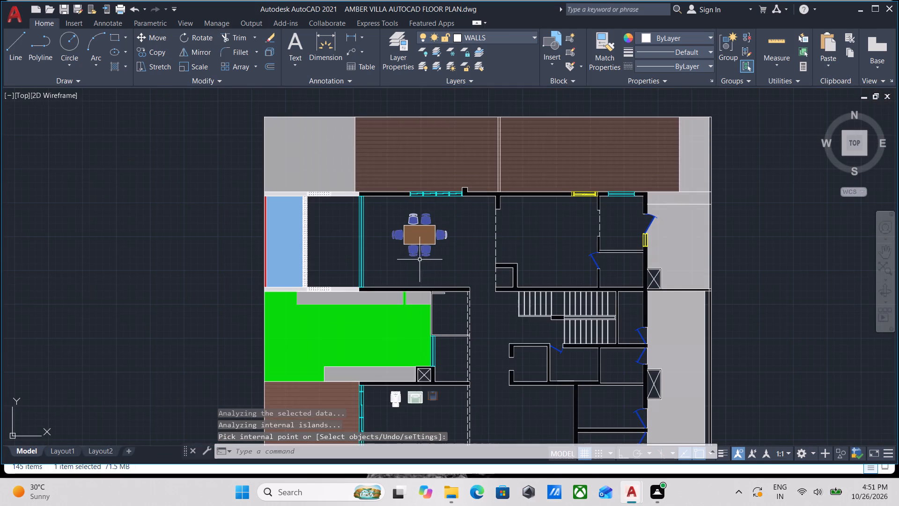
middle_drag(420, 260, 324, 259)
scroll(324, 259, up, 2)
scroll(325, 257, down, 2)
middle_drag(325, 257, 349, 244)
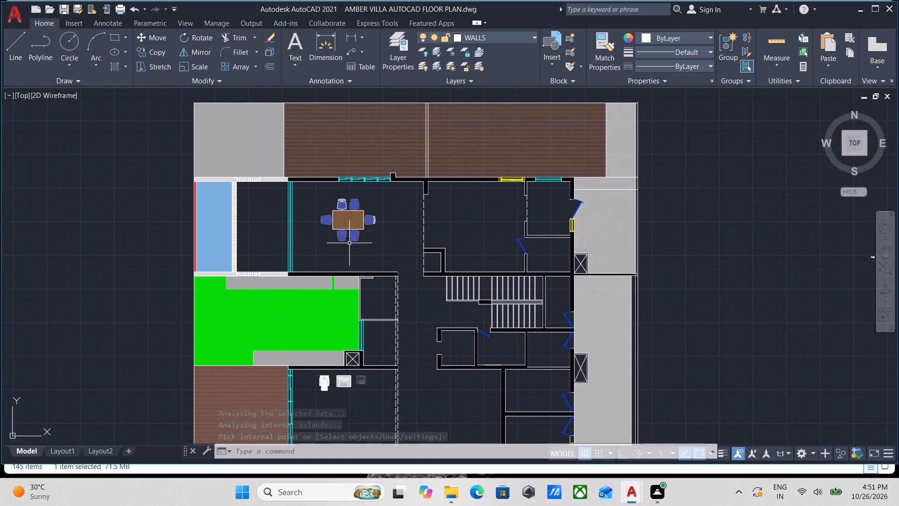
scroll(349, 243, up, 2)
key(Escape)
scroll(353, 241, down, 2)
middle_drag(379, 240, 380, 234)
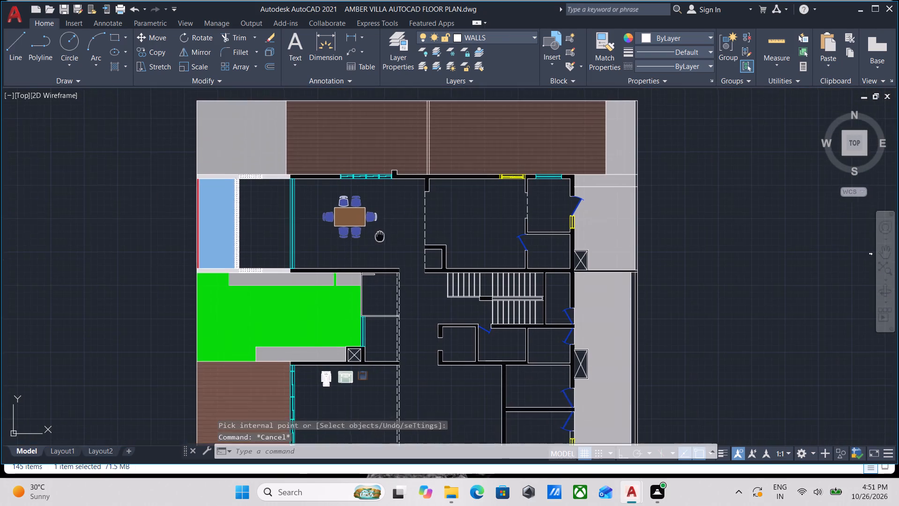
middle_drag(380, 234, 359, 195)
middle_drag(361, 332, 383, 224)
middle_drag(384, 210, 382, 288)
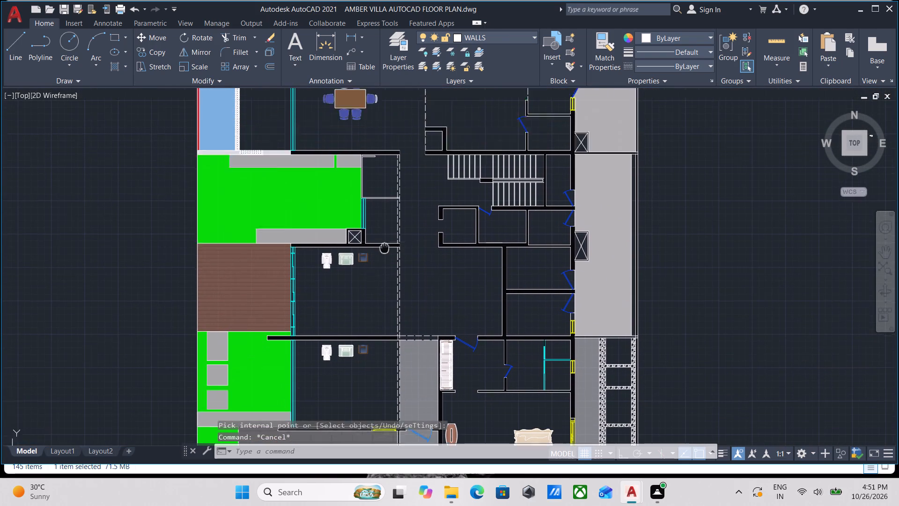
Hatch the dining room floor and its connected hallway with a solid fill in the current colour, leaving the dining set out.
middle_drag(382, 288, 375, 325)
middle_drag(378, 228, 372, 300)
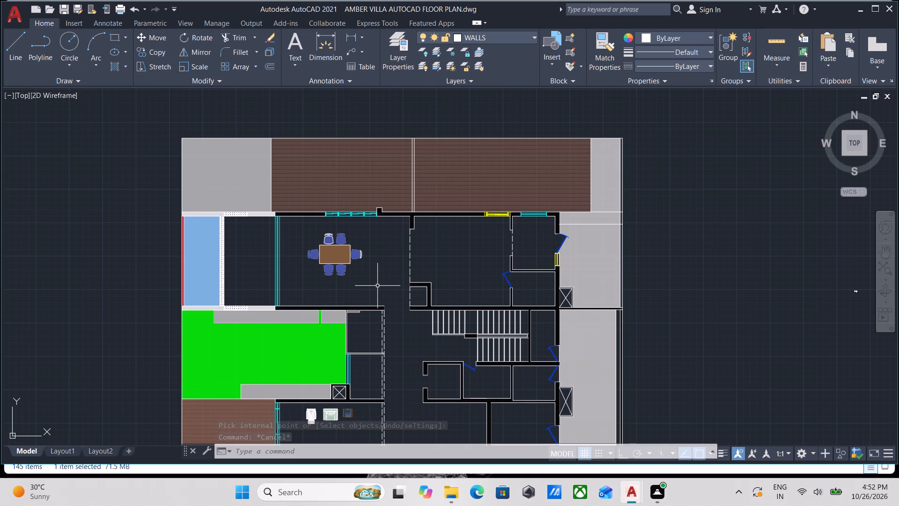
key(h)
key(Return)
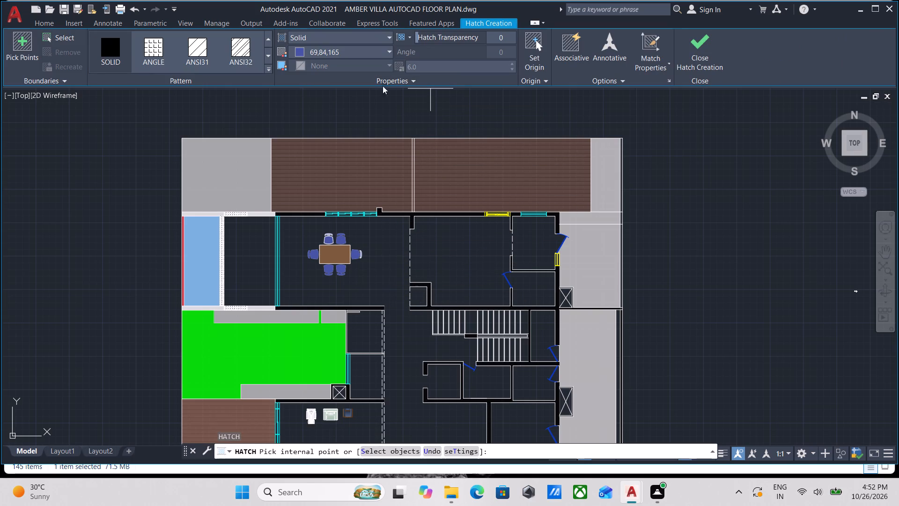
click(320, 37)
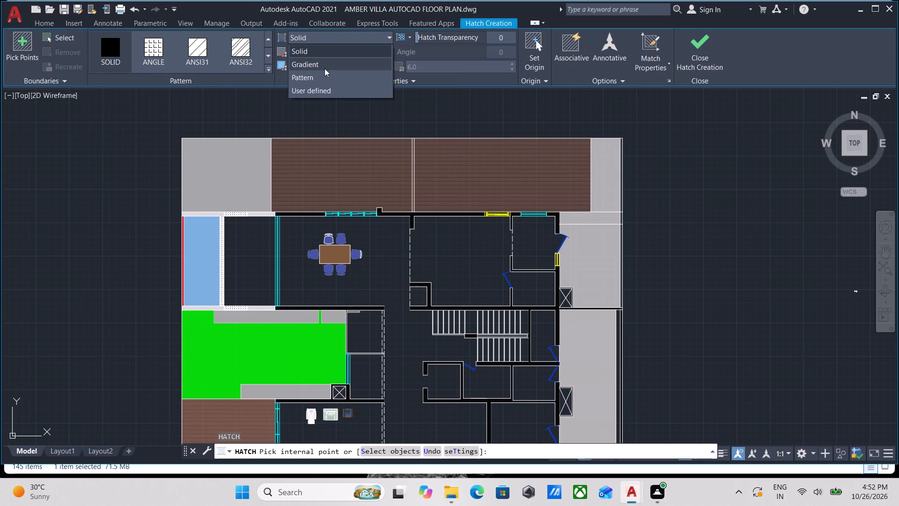
click(322, 78)
click(339, 37)
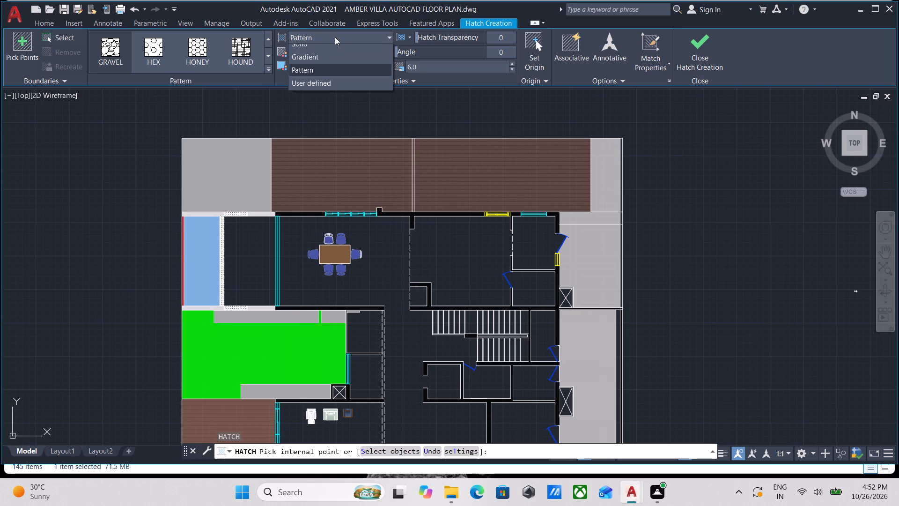
click(319, 53)
click(302, 52)
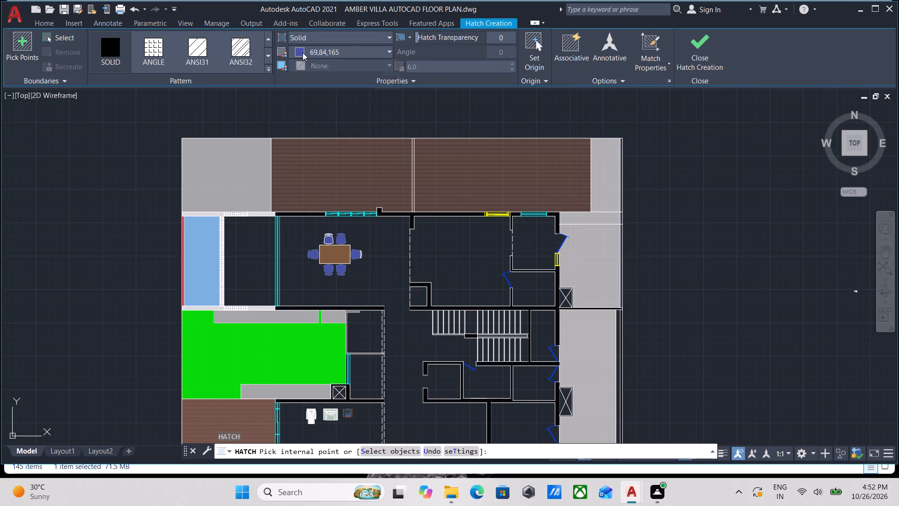
click(301, 94)
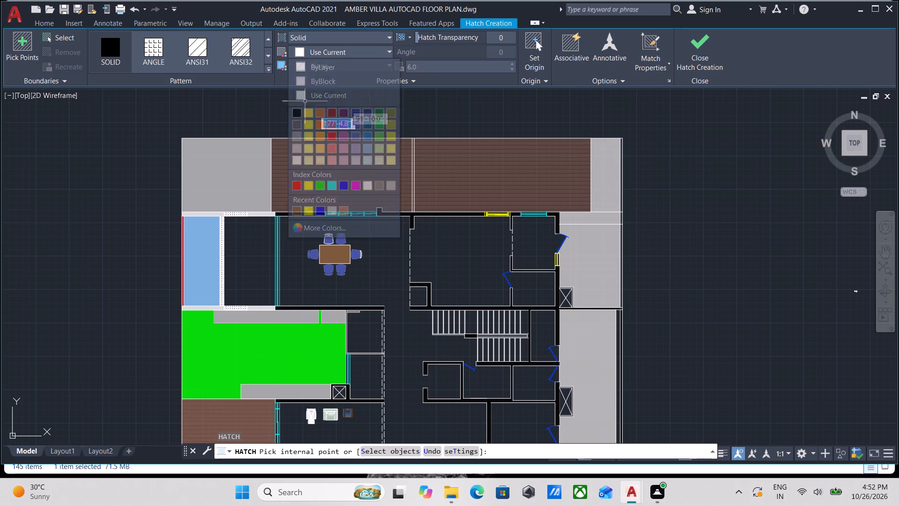
click(369, 234)
middle_drag(374, 231, 354, 216)
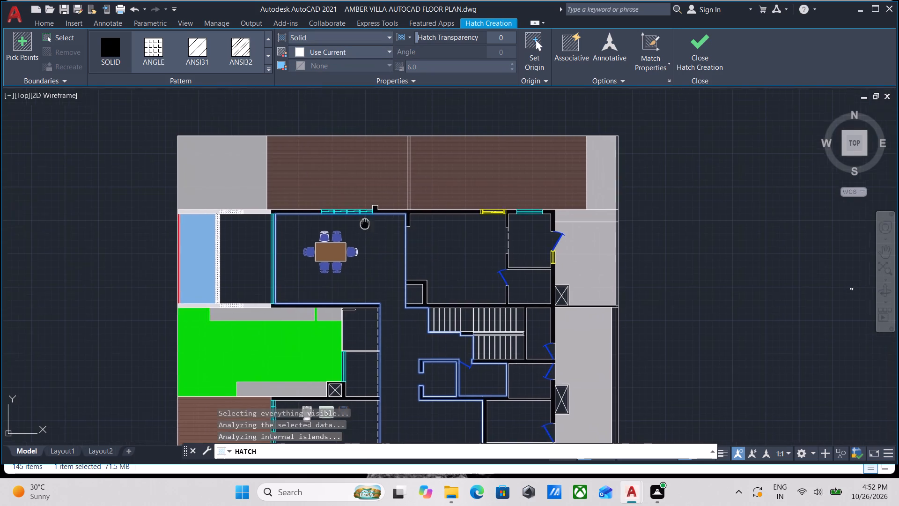
middle_drag(354, 216, 277, 177)
click(418, 71)
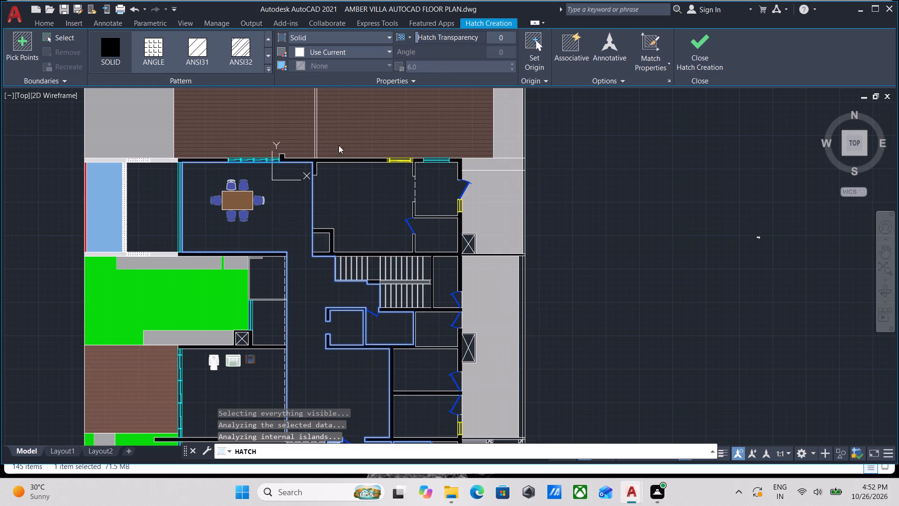
right_click(272, 209)
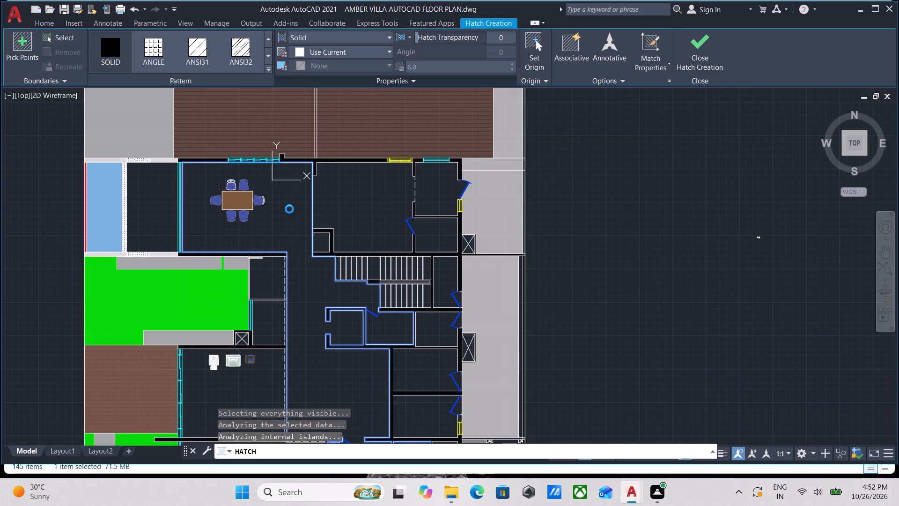
scroll(289, 209, down, 1)
scroll(289, 209, up, 2)
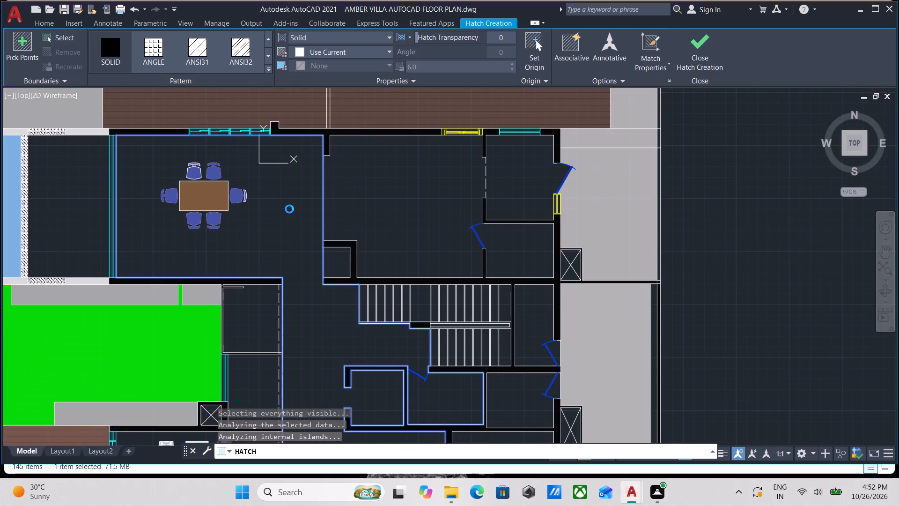
scroll(289, 209, down, 1)
middle_drag(289, 209, 392, 217)
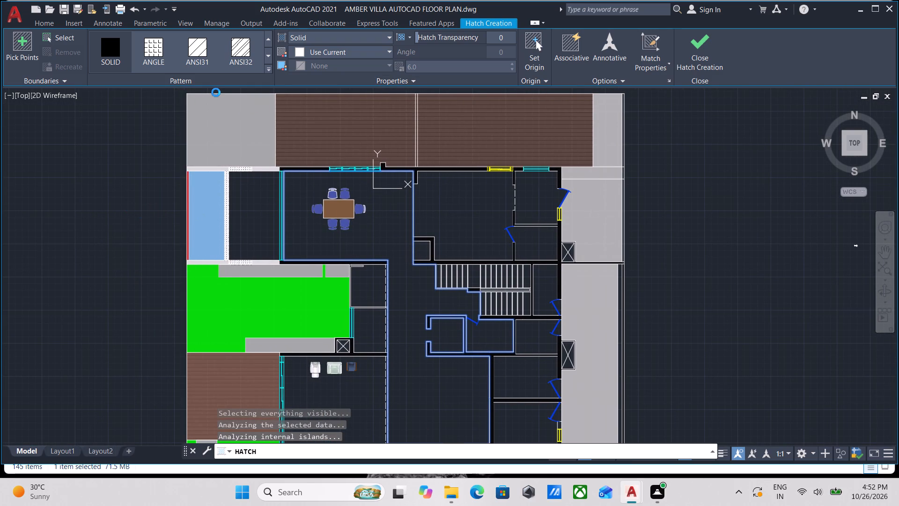
key(Escape)
key(Escape)
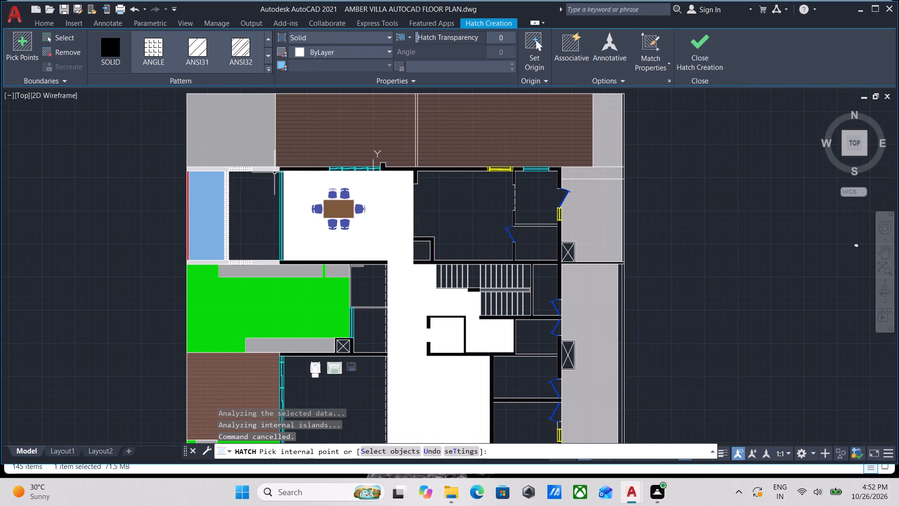
Increase the transparency of the dining room and hallway floor hatch so it reads as a muted grey.
scroll(381, 208, up, 2)
scroll(433, 108, down, 1)
middle_drag(433, 108, 348, 141)
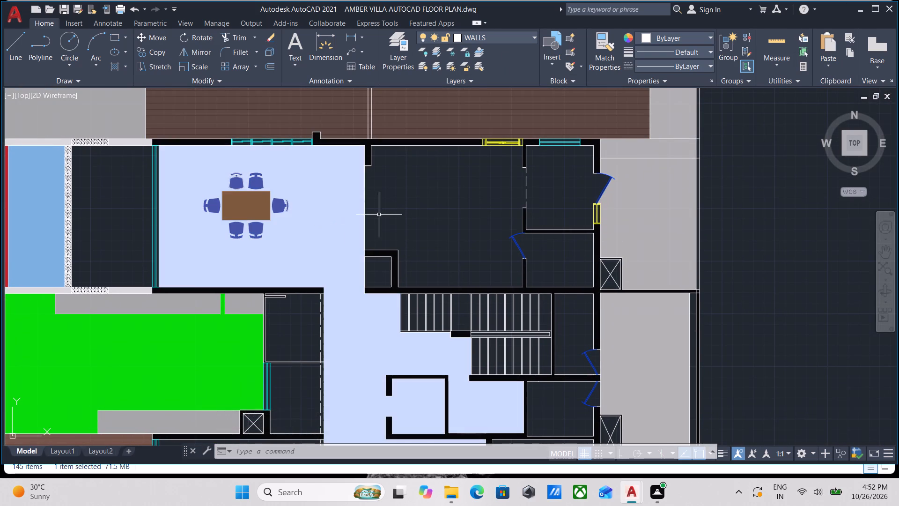
click(318, 227)
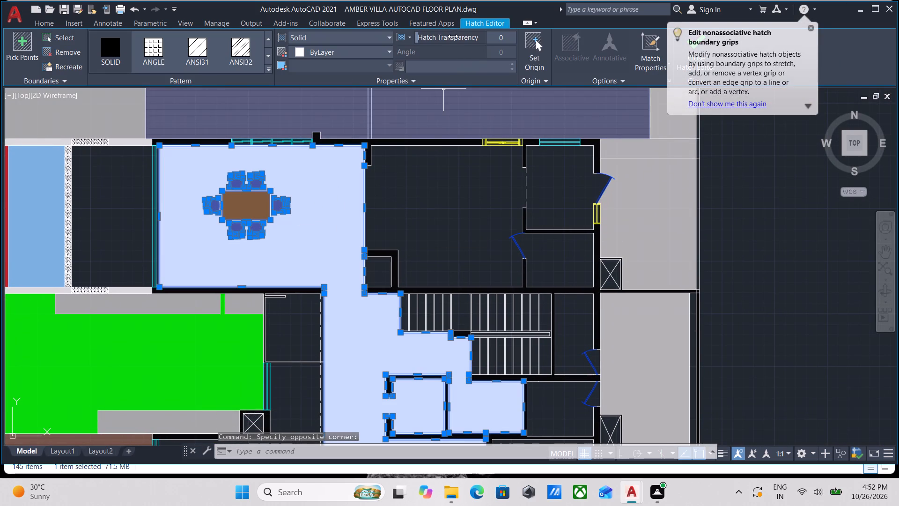
drag(418, 35, 489, 37)
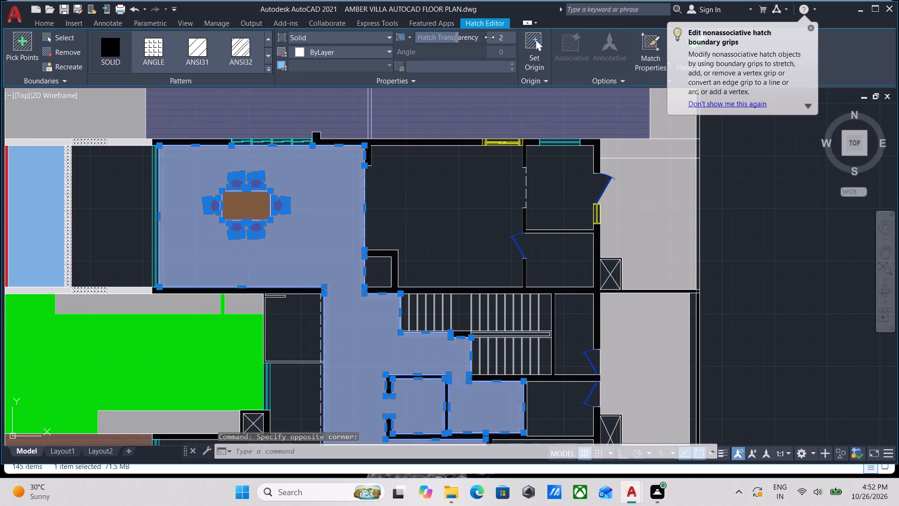
drag(489, 37, 495, 37)
key(Escape)
key(Escape)
Add a solid ByLayer hatch to the large room east of the dining room and the two small rooms adjoining it.
scroll(413, 193, down, 1)
middle_drag(435, 196, 476, 135)
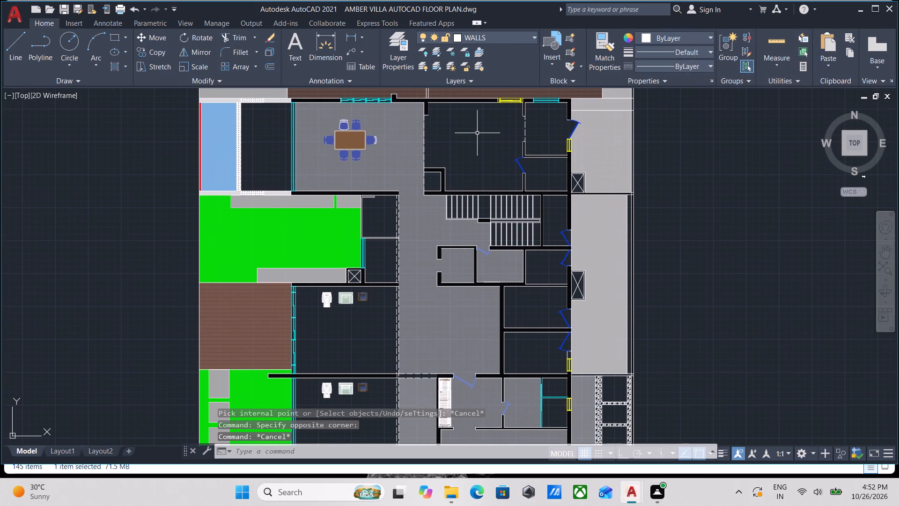
key(h)
key(Return)
click(475, 138)
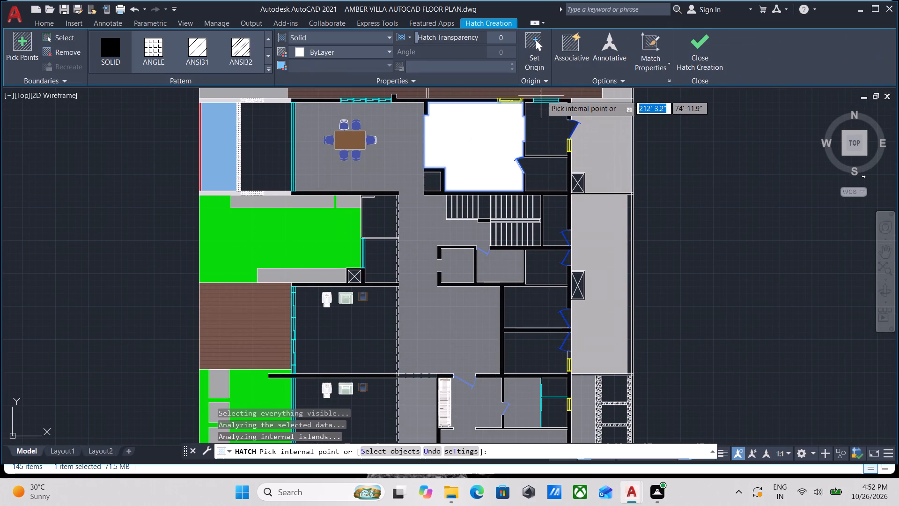
click(538, 140)
click(540, 161)
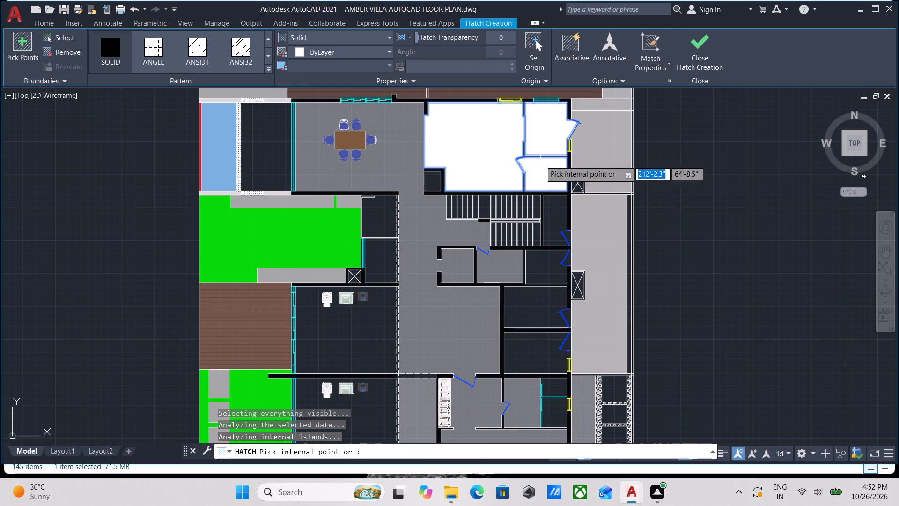
scroll(472, 147, up, 2)
key(Escape)
key(Escape)
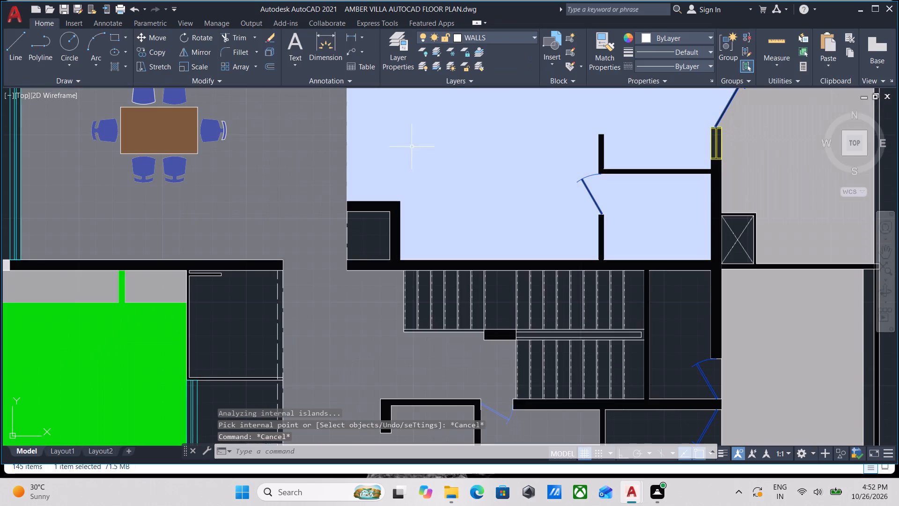
Set the transparency of the new hatch in the large room and its two adjoining rooms to 42.
click(479, 156)
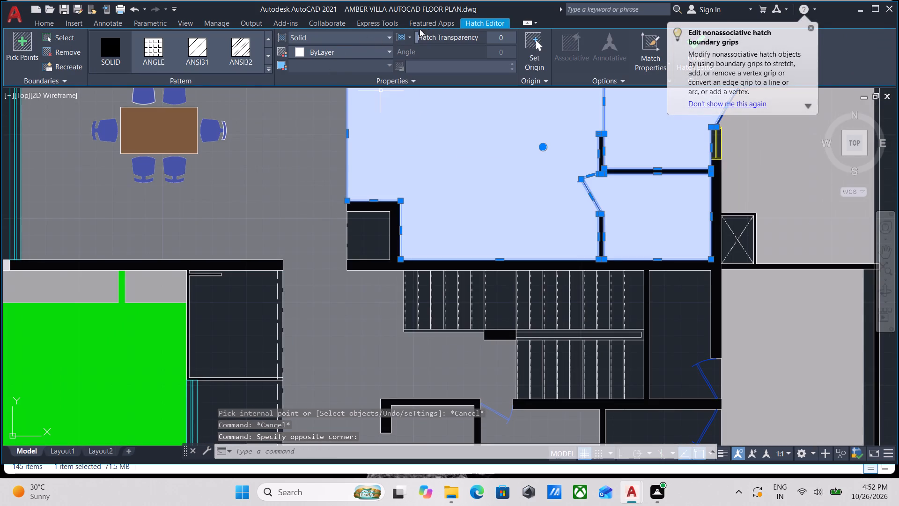
drag(420, 36, 477, 38)
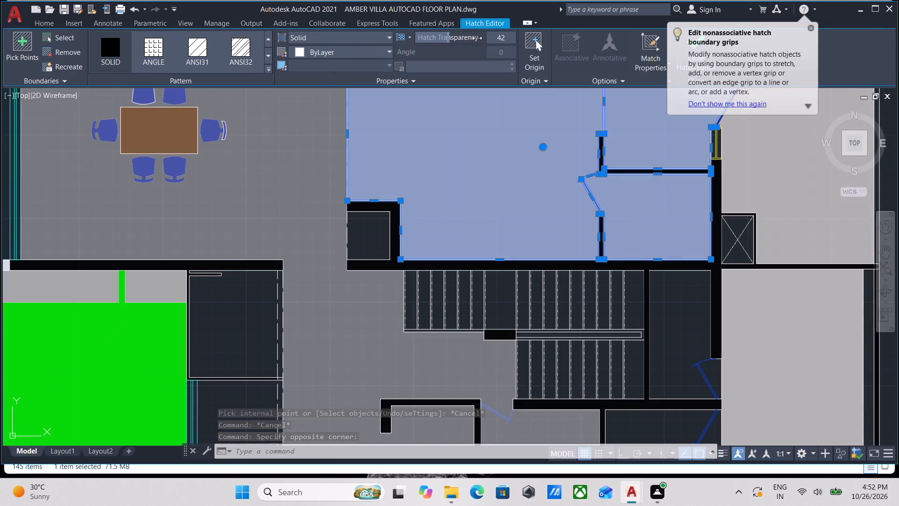
drag(477, 38, 479, 38)
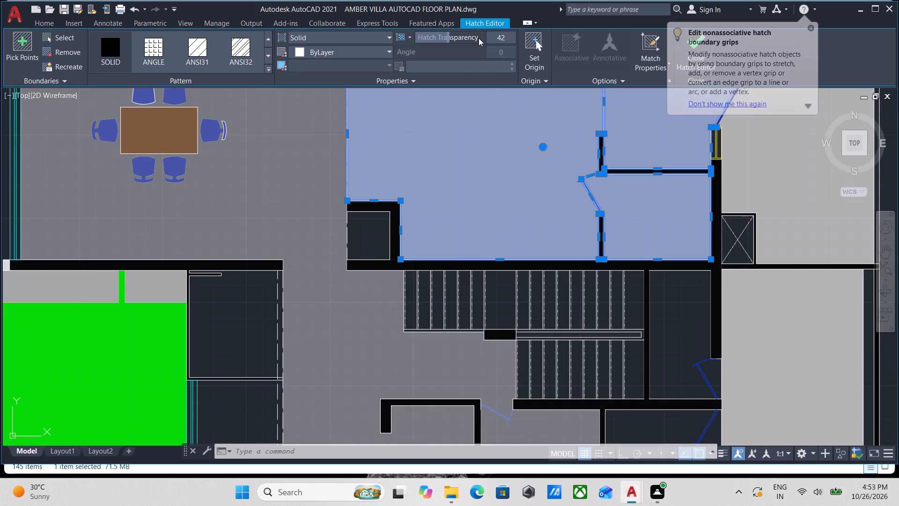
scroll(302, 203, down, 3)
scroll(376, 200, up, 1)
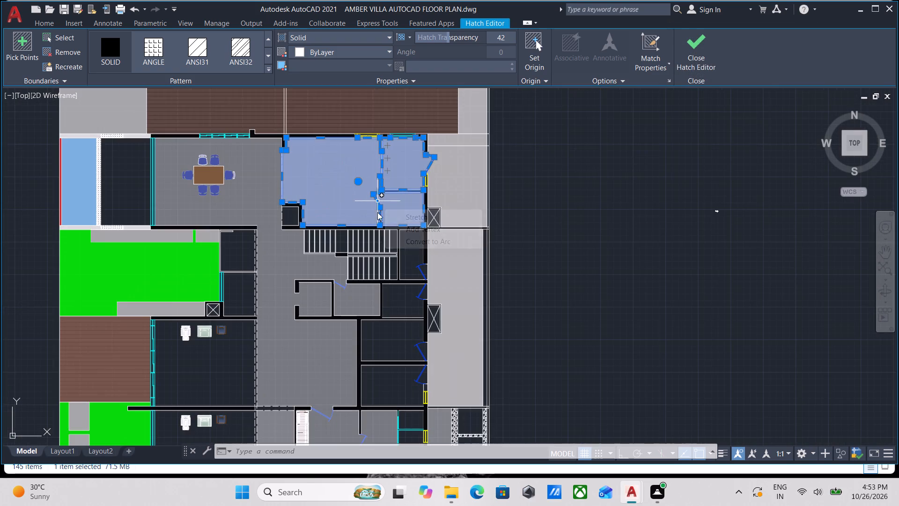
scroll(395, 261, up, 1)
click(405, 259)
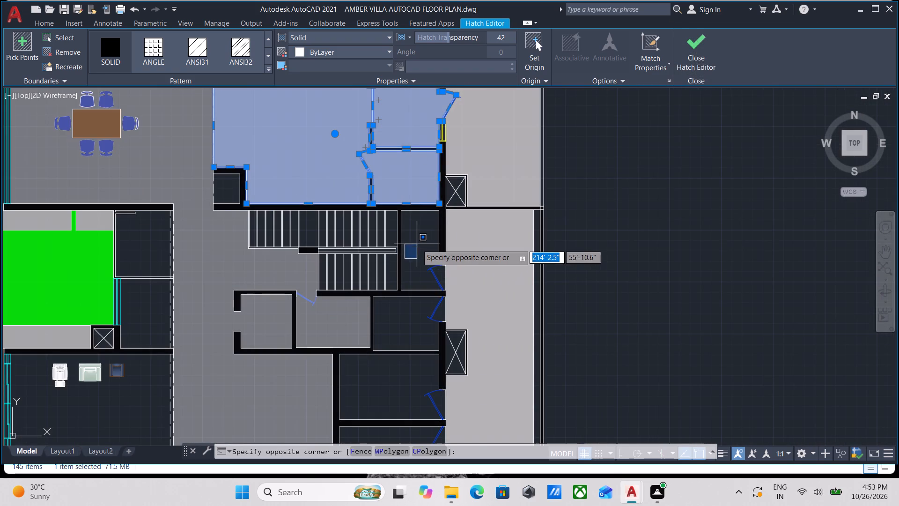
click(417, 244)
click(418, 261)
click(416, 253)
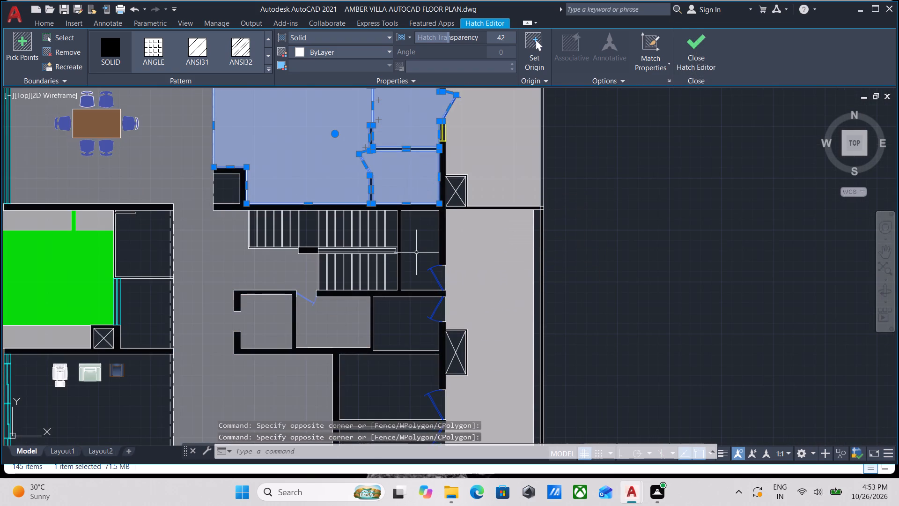
Start a solid ByLayer hatch and fill the two stacked east-side rooms, the small room above them and the narrow room beside the stairs.
key(h)
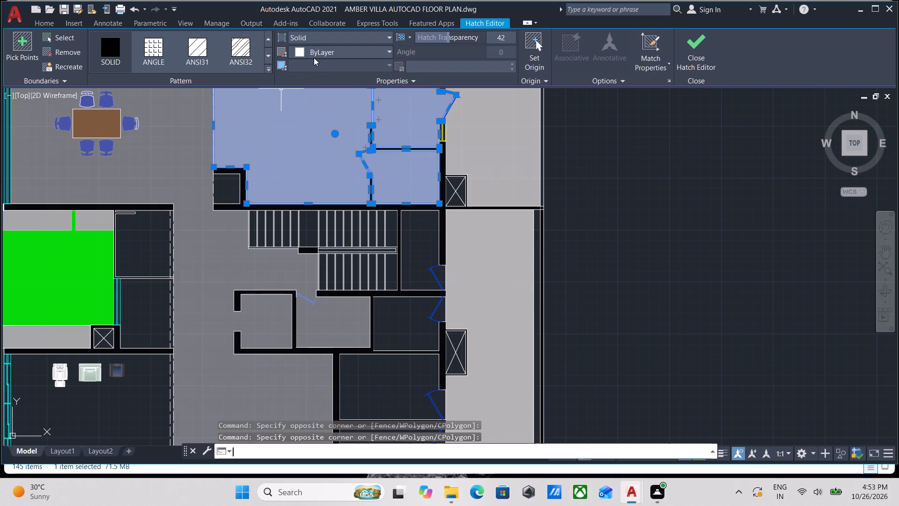
key(Return)
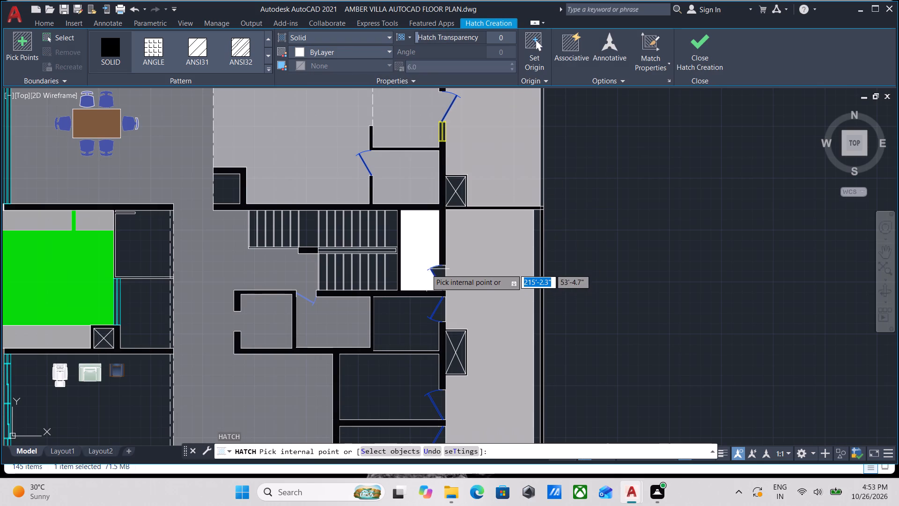
scroll(261, 345, down, 1)
middle_drag(285, 326, 382, 210)
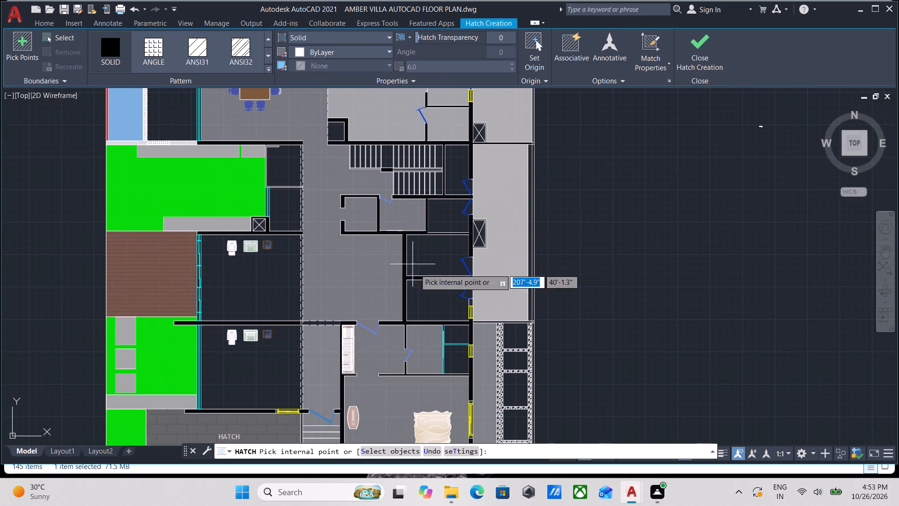
click(430, 295)
click(430, 265)
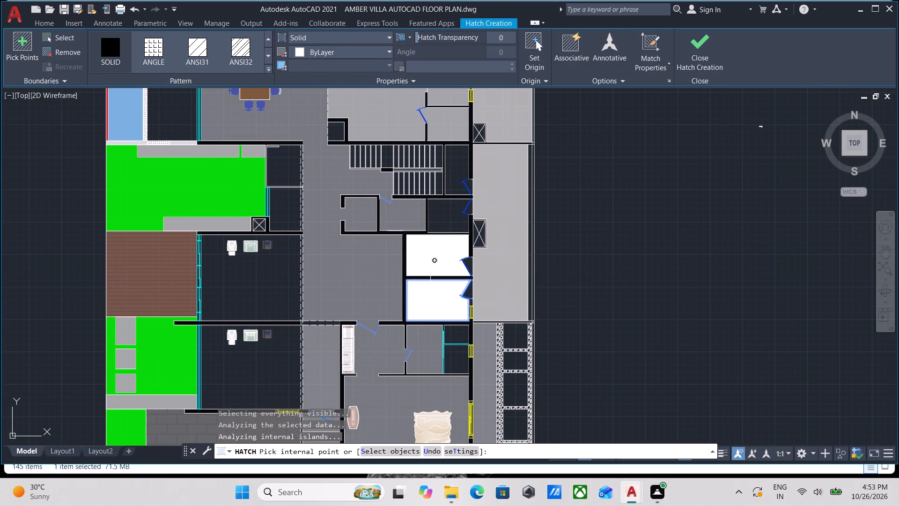
click(442, 213)
scroll(442, 213, up, 2)
middle_drag(442, 213, 440, 319)
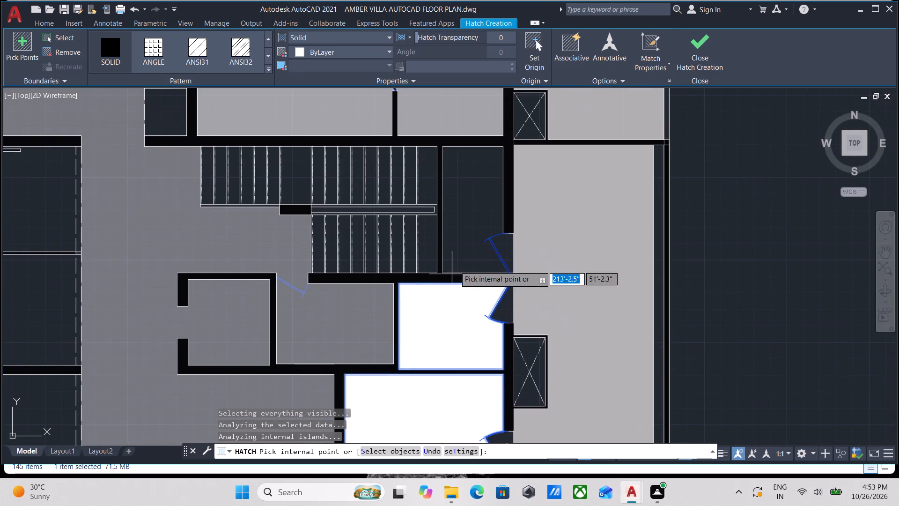
click(466, 230)
Add the two landing strips at the stairs' east end and the small niche at the large room's southwest corner to the hatch.
click(427, 231)
click(425, 172)
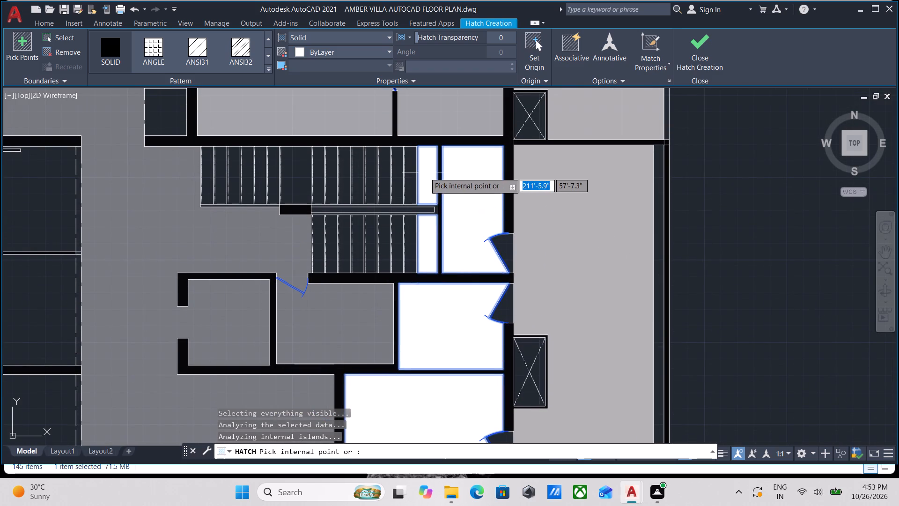
scroll(410, 235, down, 2)
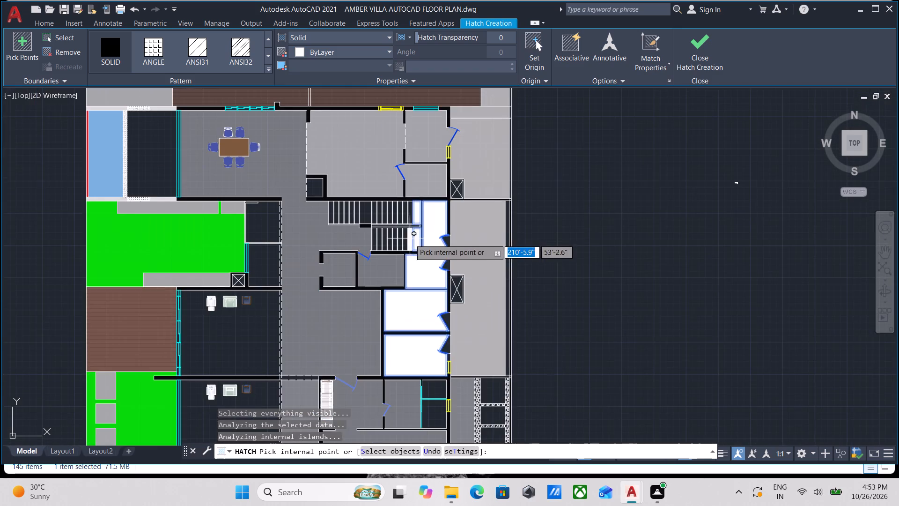
middle_drag(410, 239, 419, 335)
click(324, 283)
Add the wide section and the six treads west of it in the upper stair flight to the current solid hatch.
scroll(354, 324, up, 3)
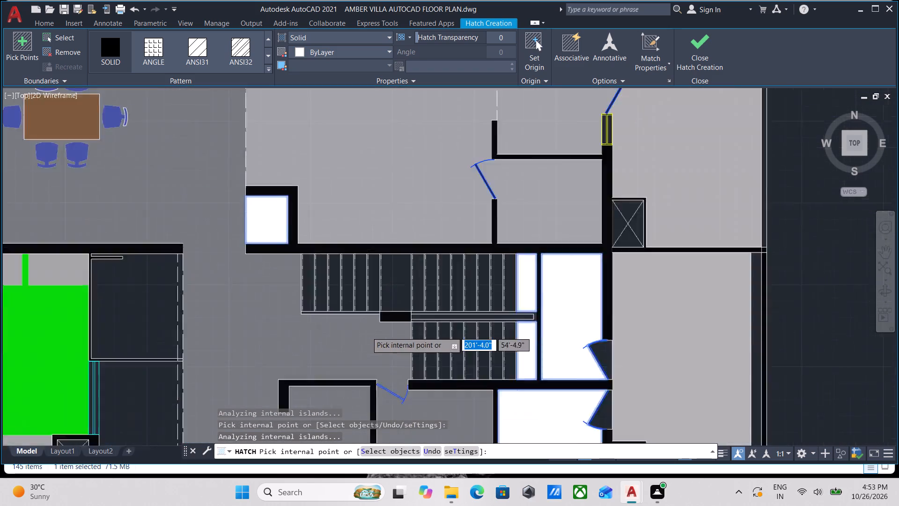
scroll(367, 332, up, 1)
click(438, 227)
click(383, 222)
click(345, 219)
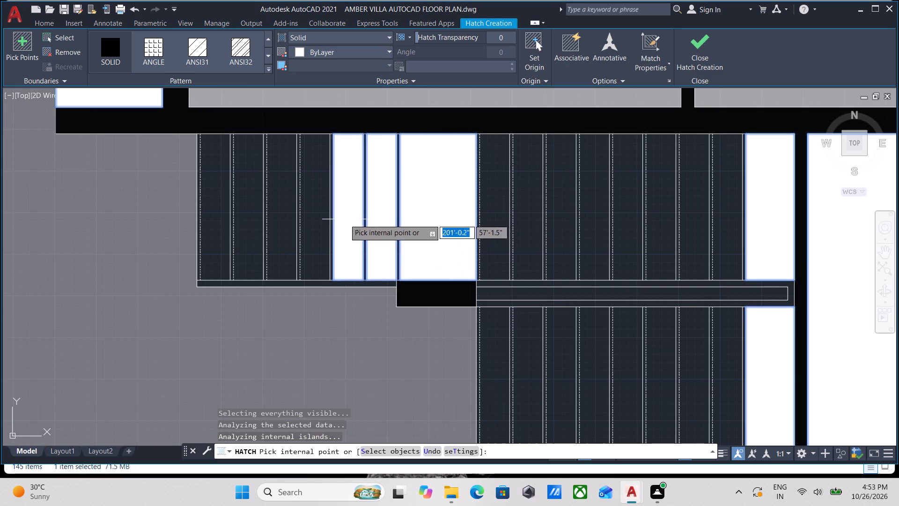
click(310, 220)
click(280, 217)
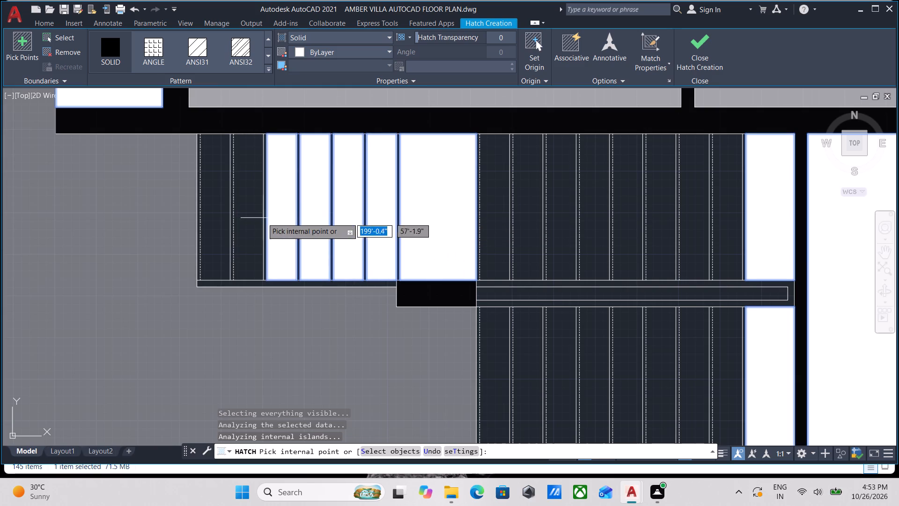
click(249, 217)
click(219, 216)
Add the upper flight's remaining treads east of the wide section to the hatch, including two thin strips between the easternmost treads.
scroll(278, 224, up, 2)
middle_drag(367, 233, 139, 259)
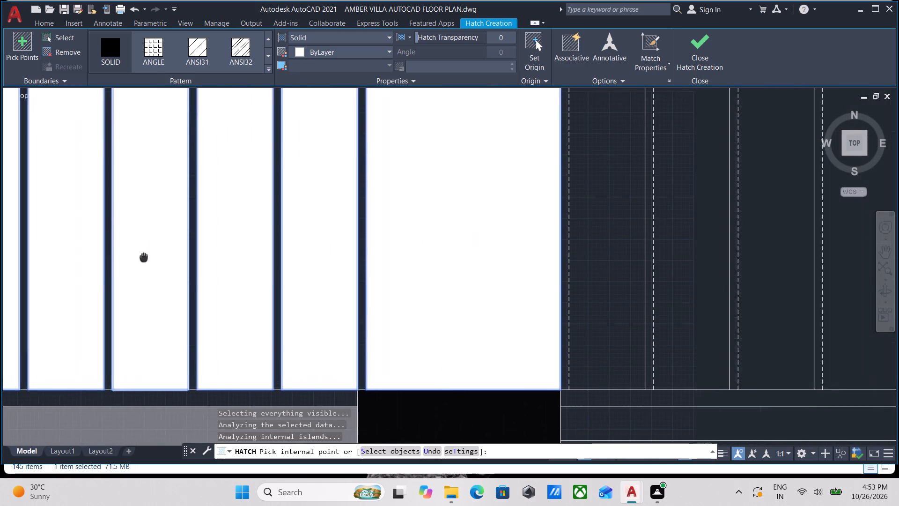
middle_drag(139, 259, 137, 259)
middle_drag(424, 246, 209, 252)
click(365, 243)
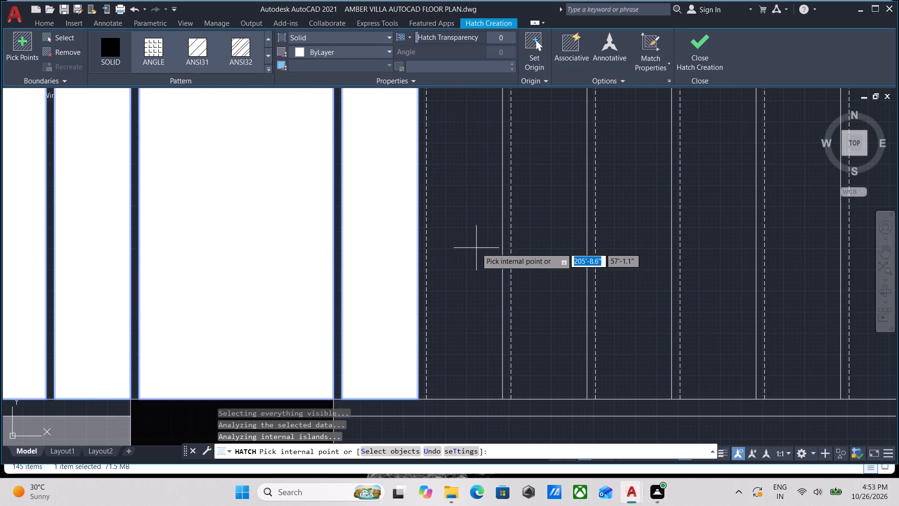
click(476, 248)
click(582, 242)
click(656, 240)
click(741, 241)
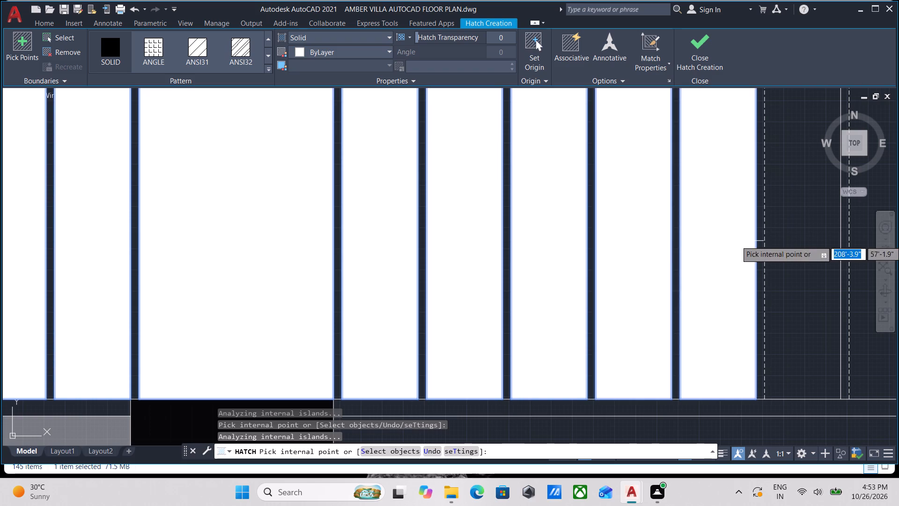
scroll(741, 241, down, 1)
middle_drag(741, 241, 499, 253)
click(538, 246)
click(596, 244)
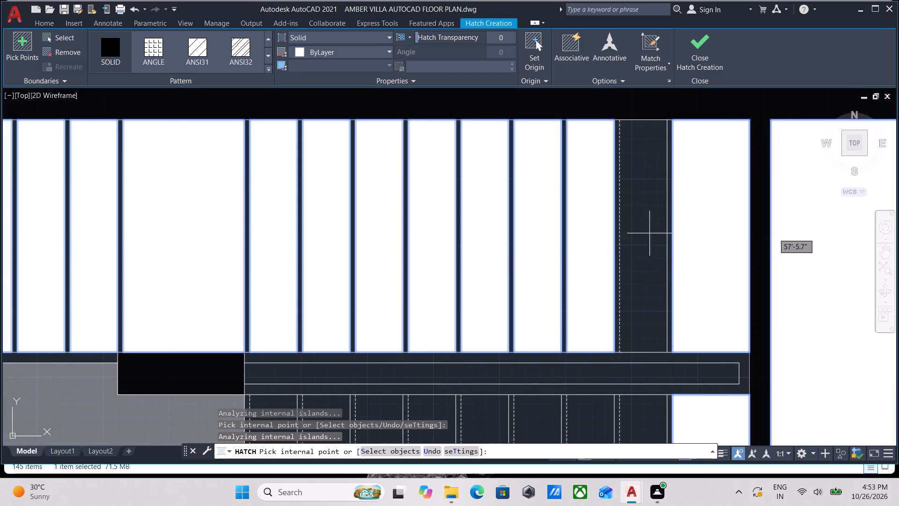
click(649, 233)
scroll(619, 234, up, 2)
click(609, 246)
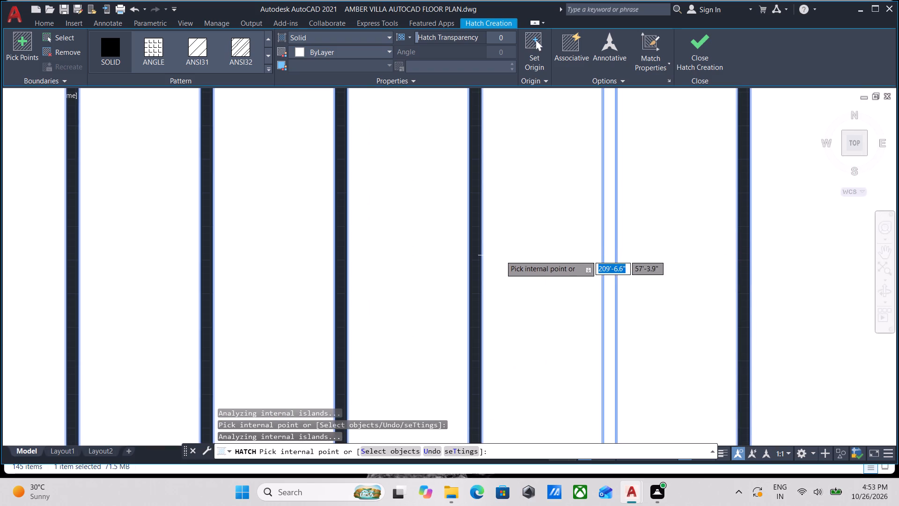
click(468, 260)
click(477, 263)
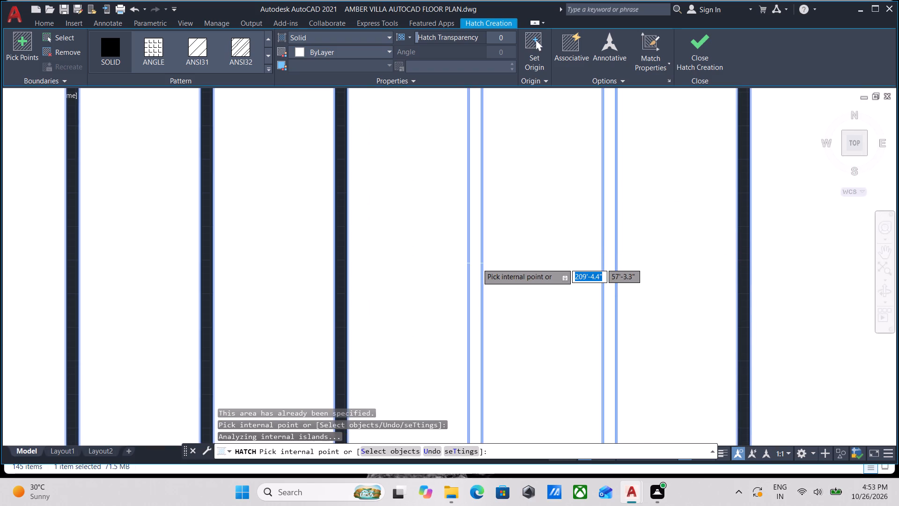
Add all the treads of the lower stair flight to the hatch, working from the east landing westward.
scroll(477, 263, down, 4)
click(512, 356)
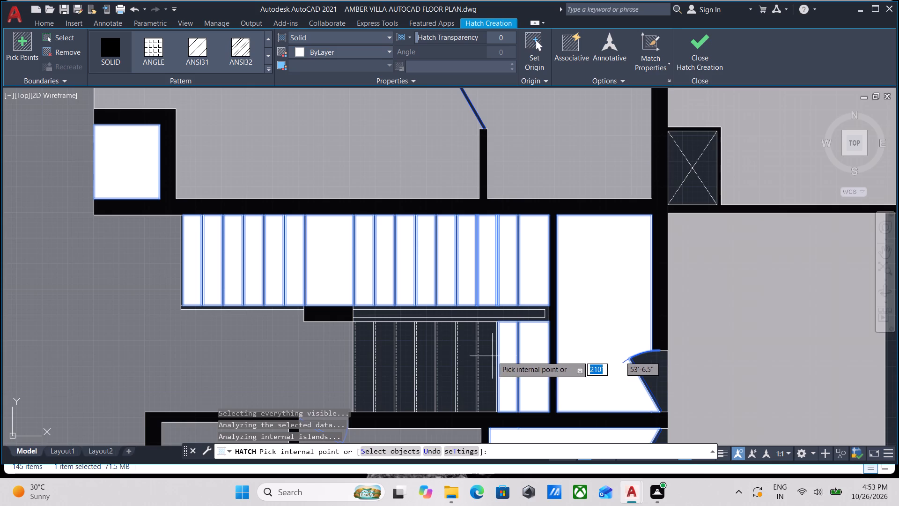
click(492, 356)
click(461, 359)
click(445, 360)
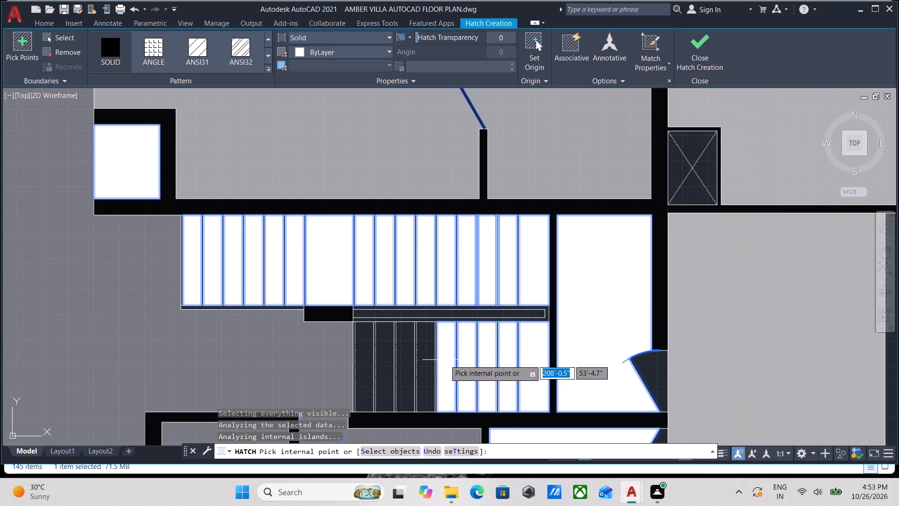
click(422, 361)
click(406, 363)
click(379, 363)
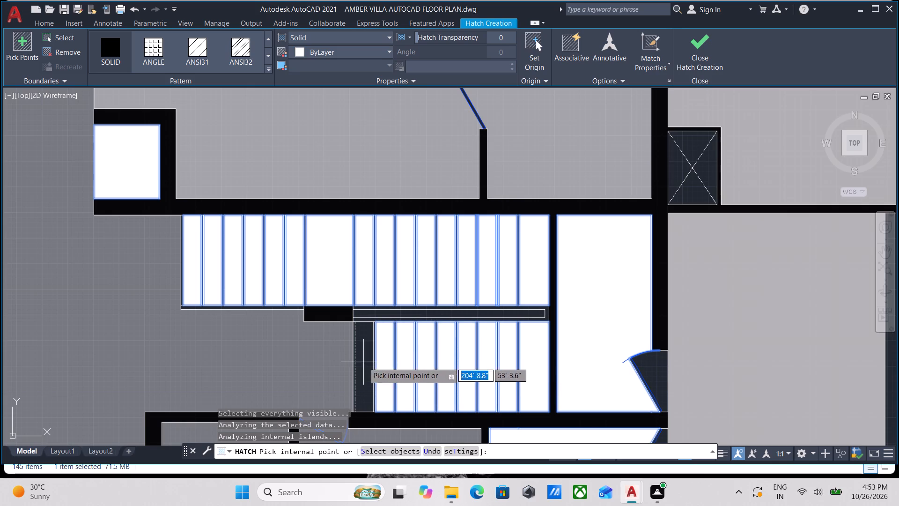
click(363, 362)
Add the long railing strip between the two stair flights and the narrow border around it to the hatch.
scroll(369, 333, up, 3)
click(368, 279)
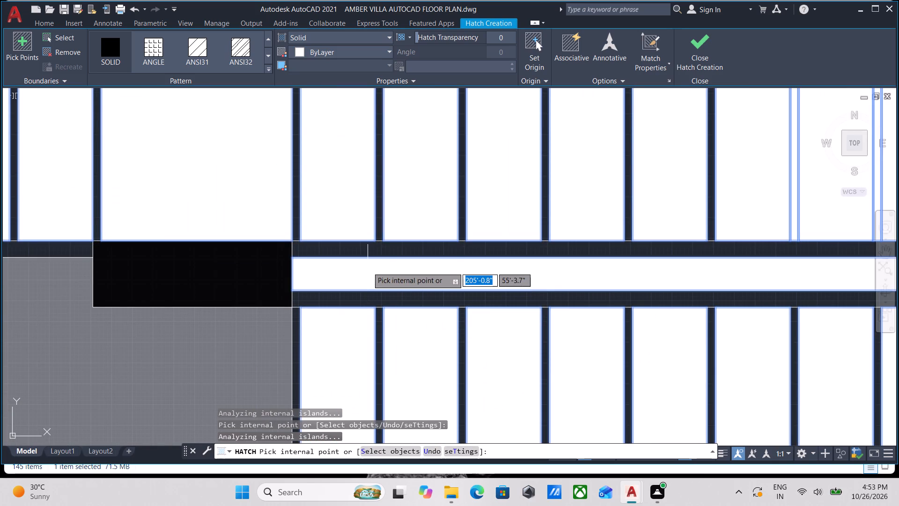
click(366, 251)
scroll(377, 273, down, 3)
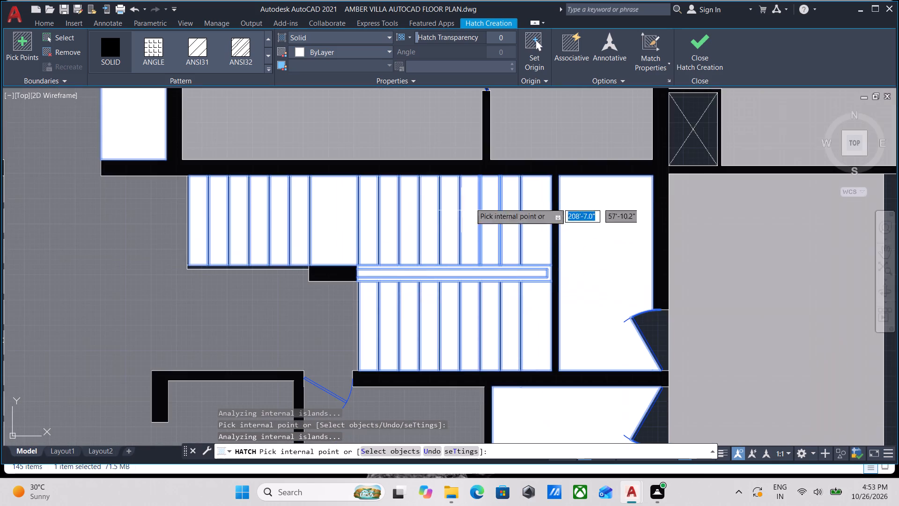
Set the transparency of the stairs and east-side rooms hatch to 53 and finish the hatch.
drag(422, 35, 435, 34)
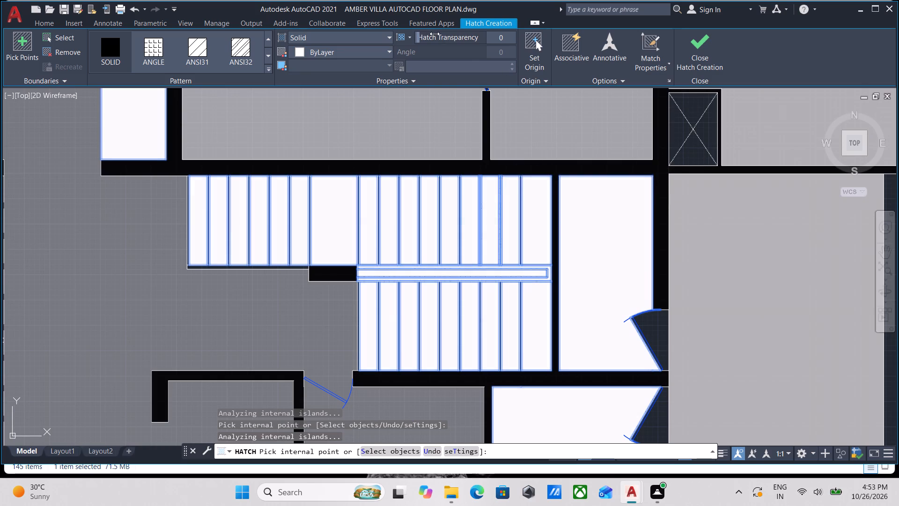
drag(435, 34, 509, 40)
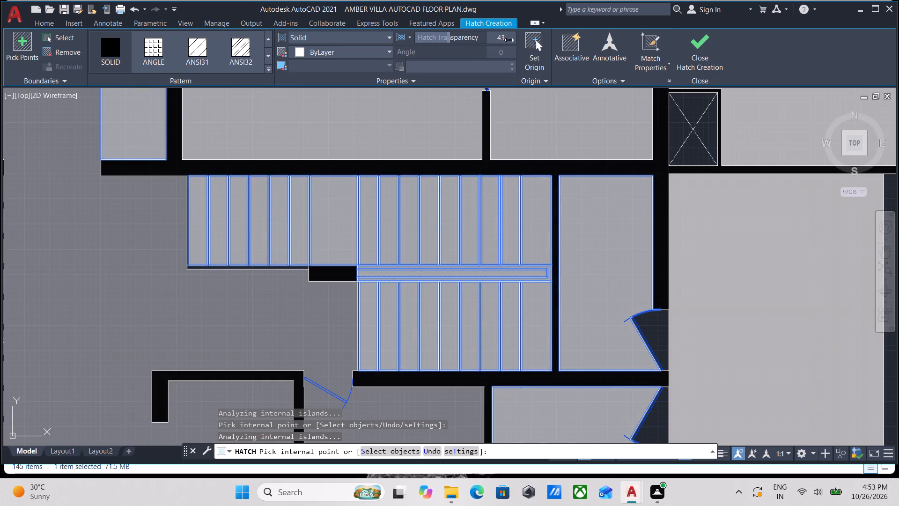
drag(509, 40, 514, 40)
scroll(481, 31, up, 2)
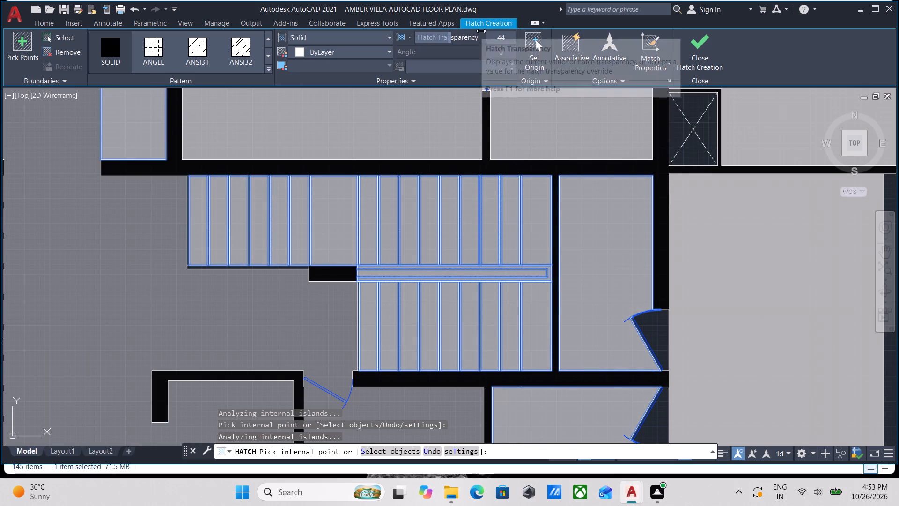
drag(451, 37, 473, 37)
click(709, 44)
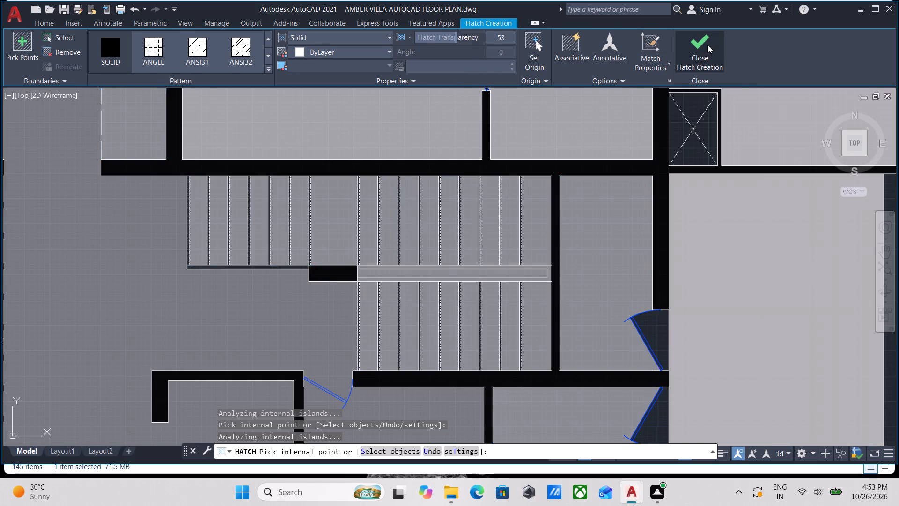
Check the transparency of the dining room and hallway floor hatch against that of the large room east of it.
scroll(395, 250, down, 2)
middle_drag(395, 250, 482, 267)
scroll(416, 303, up, 2)
scroll(436, 280, down, 2)
middle_drag(442, 274, 500, 228)
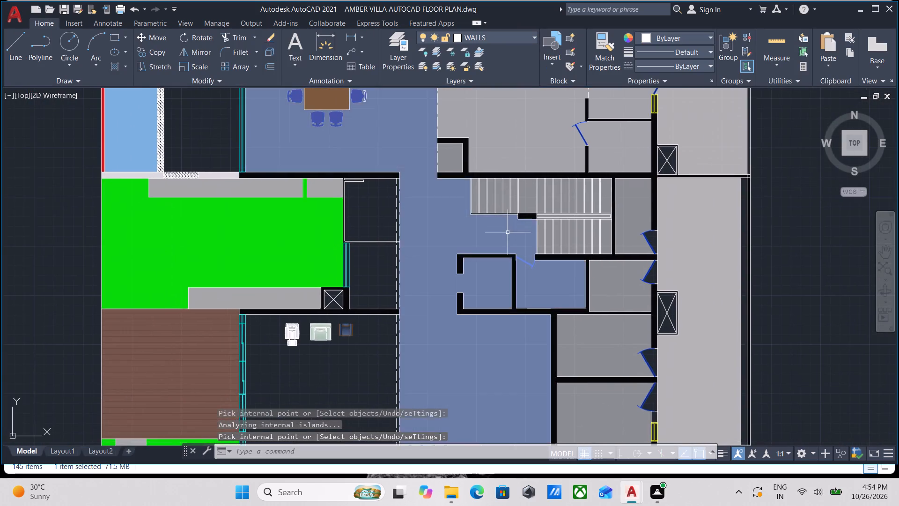
scroll(508, 233, down, 1)
middle_drag(508, 233, 495, 294)
scroll(496, 285, down, 1)
click(452, 246)
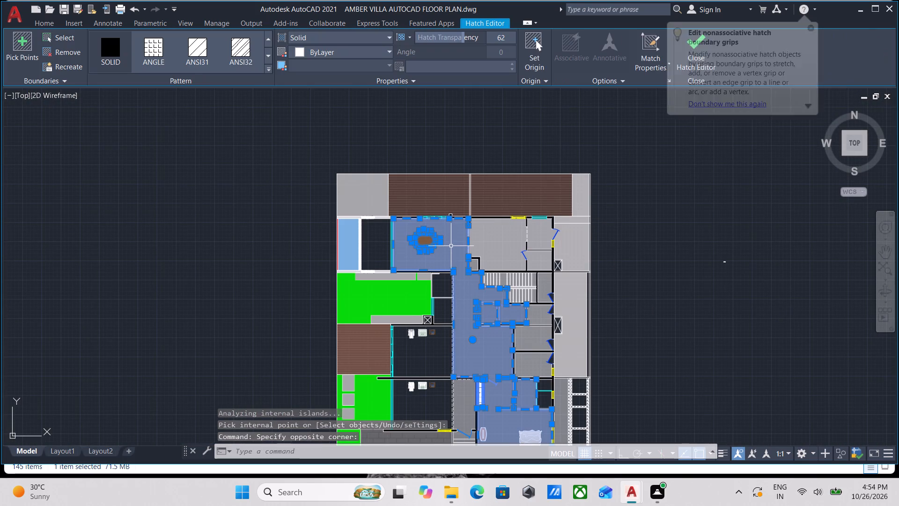
click(487, 245)
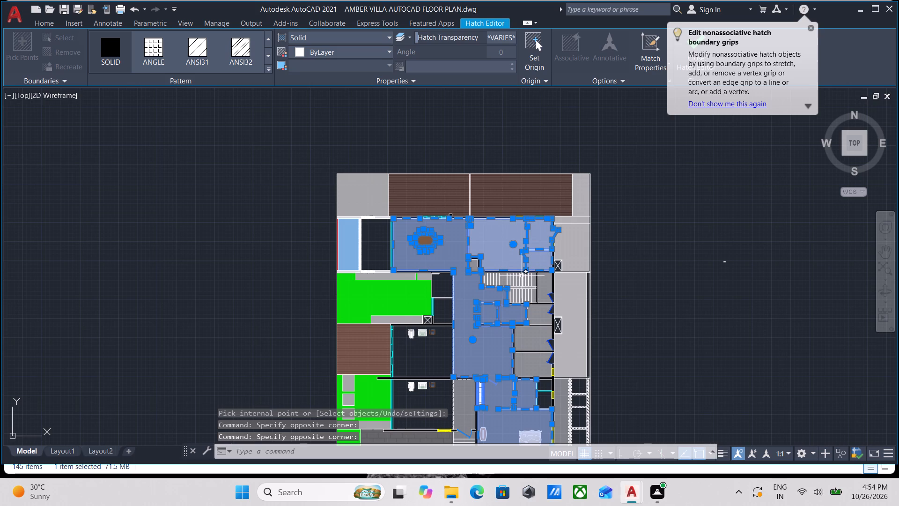
key(Escape)
key(Escape)
Set the transparency of the hatch in the large room and its two adjoining small rooms to 62.
click(496, 243)
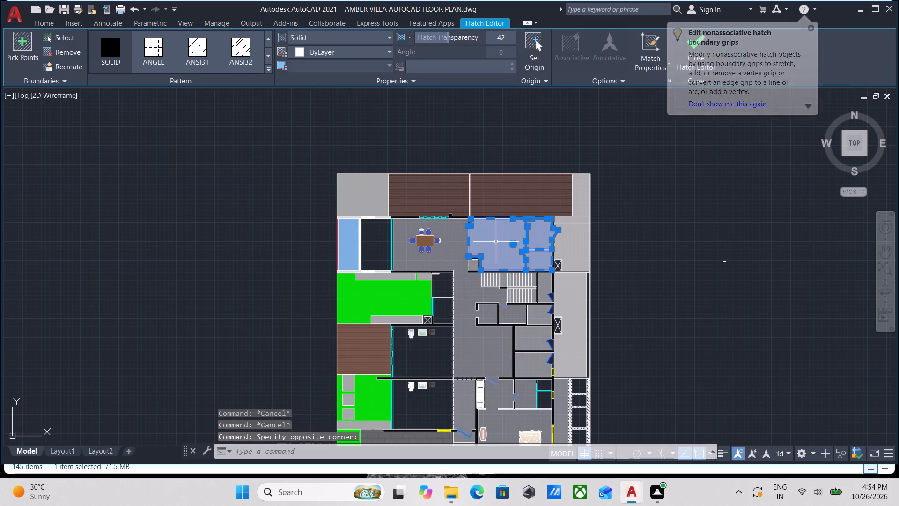
drag(450, 37, 504, 42)
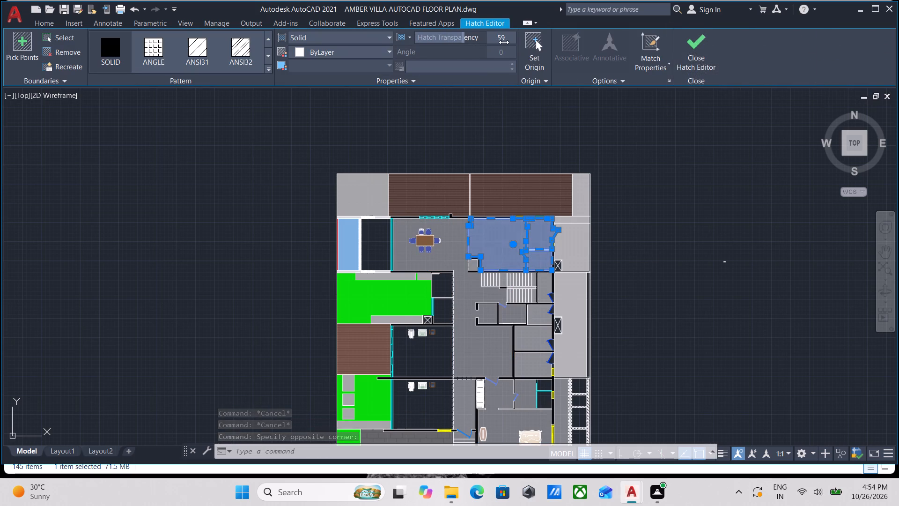
drag(504, 42, 494, 43)
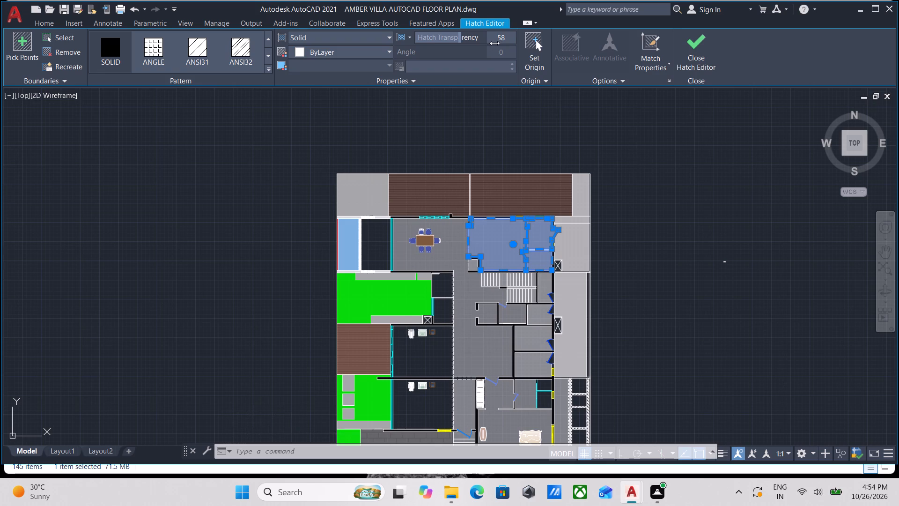
drag(494, 43, 497, 43)
click(501, 37)
key(6)
key(3)
key(BackSpace)
key(4)
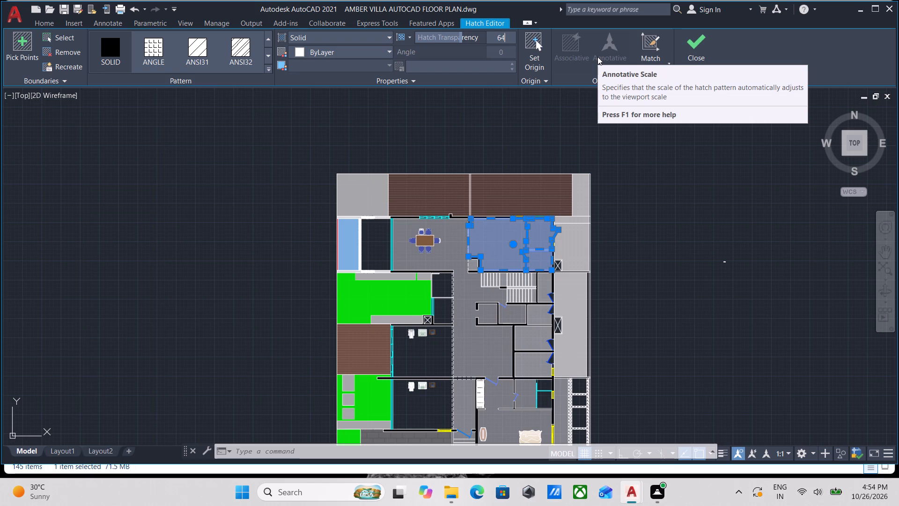
key(BackSpace)
key(2)
key(Return)
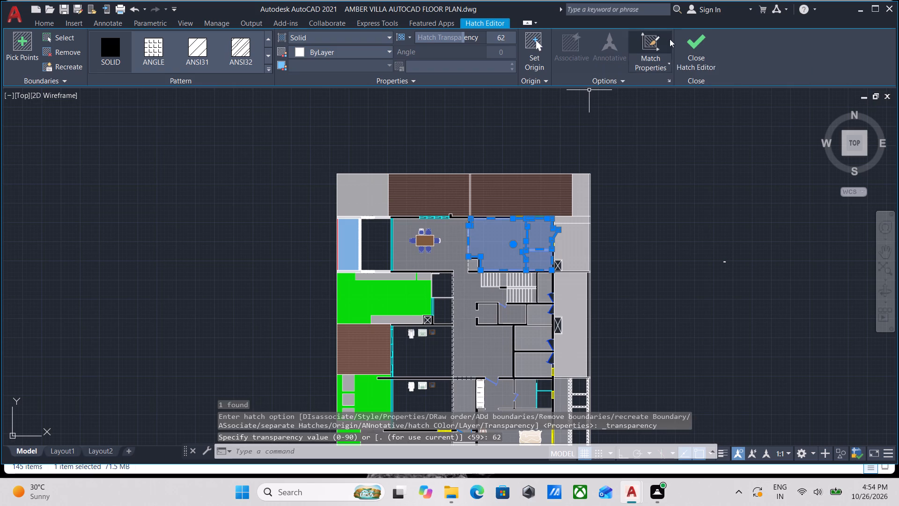
click(701, 41)
Set the transparency of the hatch covering the stairs and the east-side rooms to 62.
scroll(556, 206, up, 1)
middle_drag(540, 209, 547, 12)
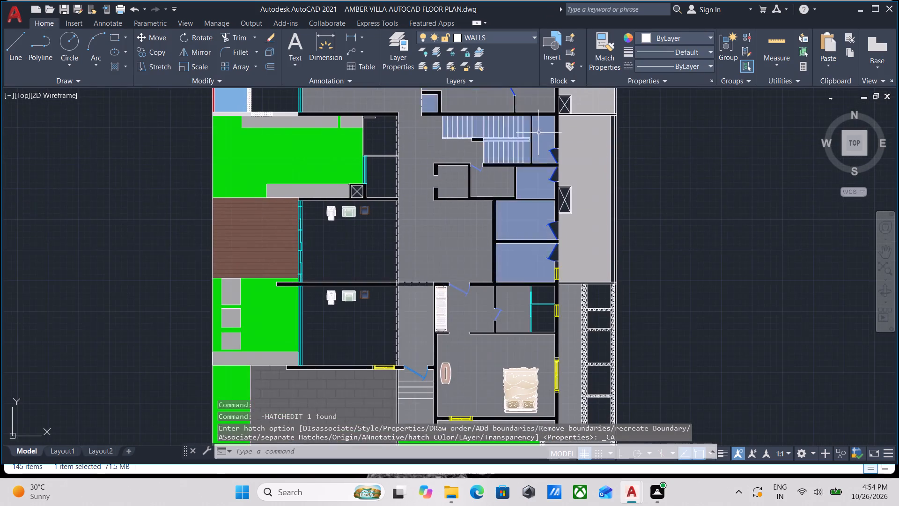
scroll(538, 141, up, 1)
click(545, 142)
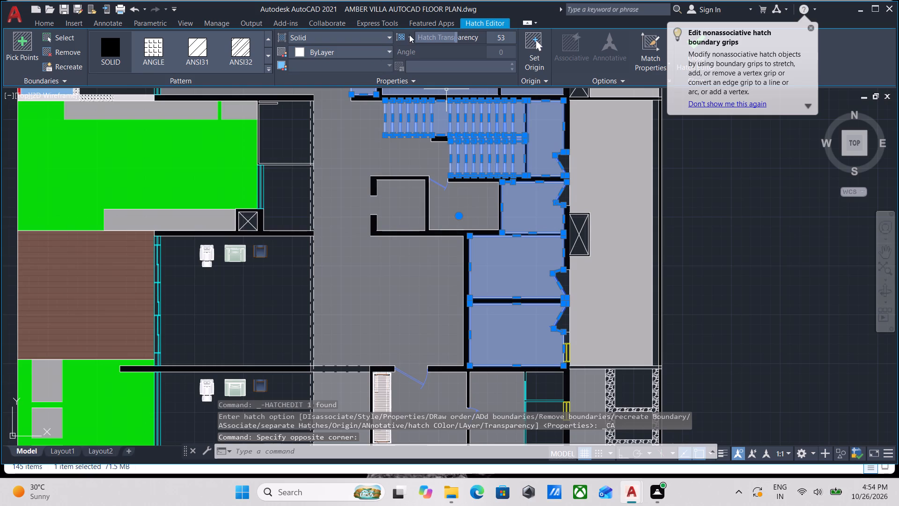
click(501, 35)
key(6)
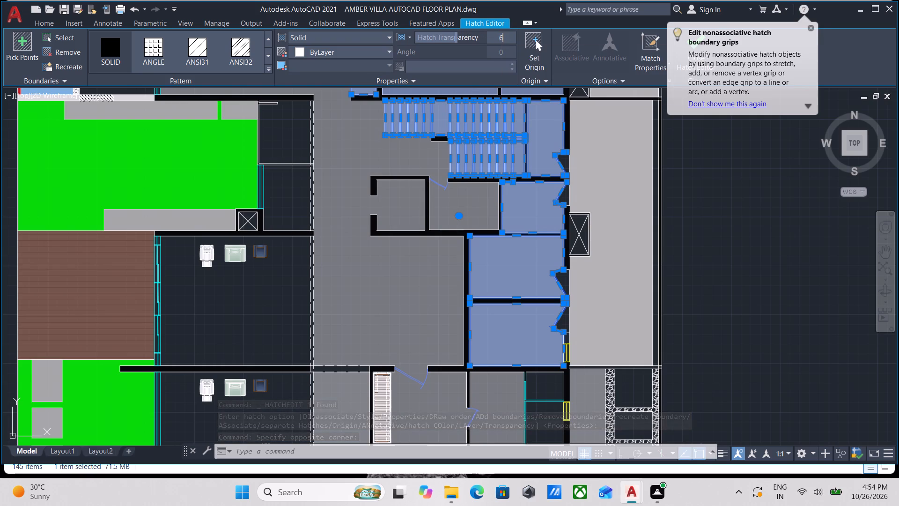
key(2)
key(Return)
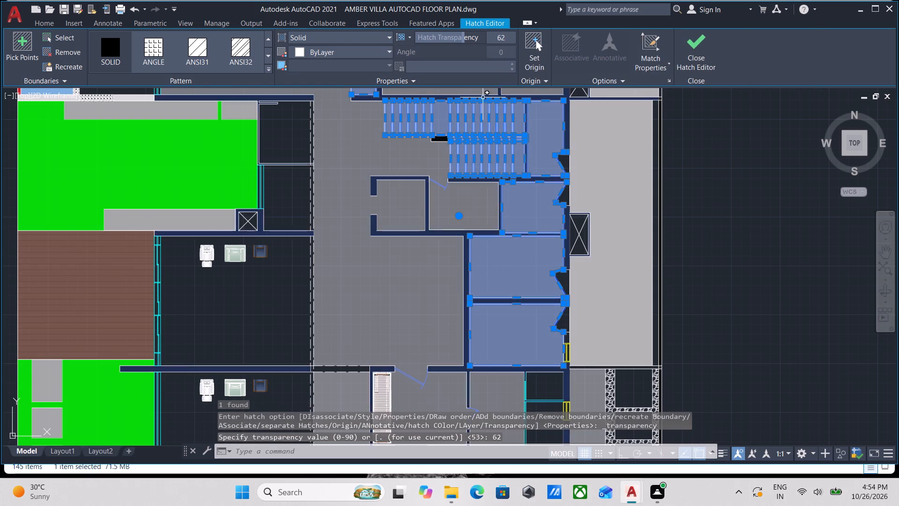
click(686, 38)
Review the floor fills in the southern part of the plan, from the stairs to the bedroom and the unfilled west rooms.
scroll(525, 224, down, 2)
middle_drag(525, 224, 547, 114)
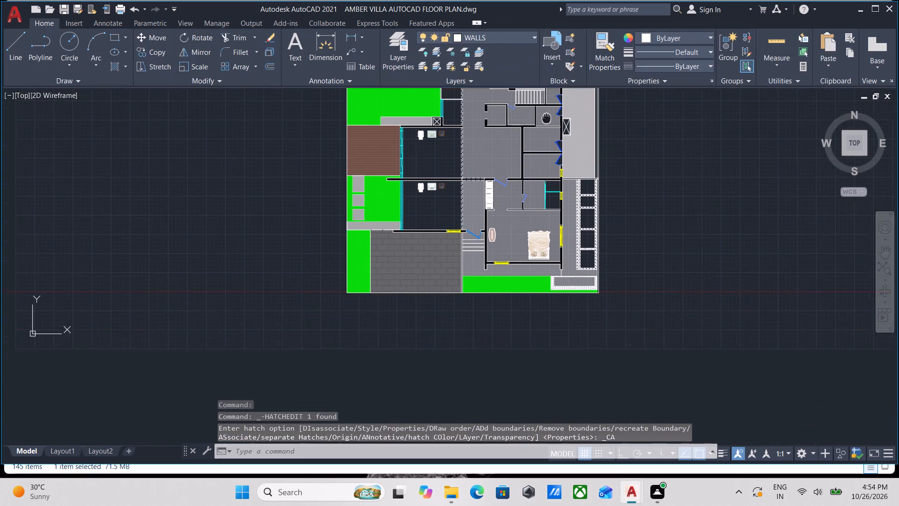
middle_drag(547, 114, 547, 113)
middle_drag(524, 223, 550, 287)
scroll(550, 287, up, 1)
middle_drag(539, 182, 561, 248)
scroll(525, 274, up, 2)
scroll(556, 181, down, 1)
middle_drag(561, 162, 581, 186)
scroll(530, 185, down, 1)
middle_drag(530, 185, 581, 190)
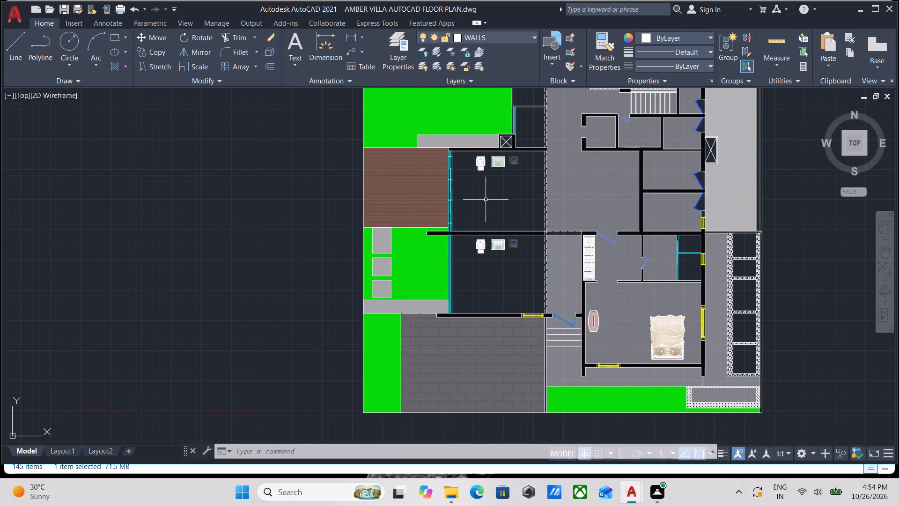
Set the Hatch command's transparency for new solid fills to 62.
key(h)
key(Return)
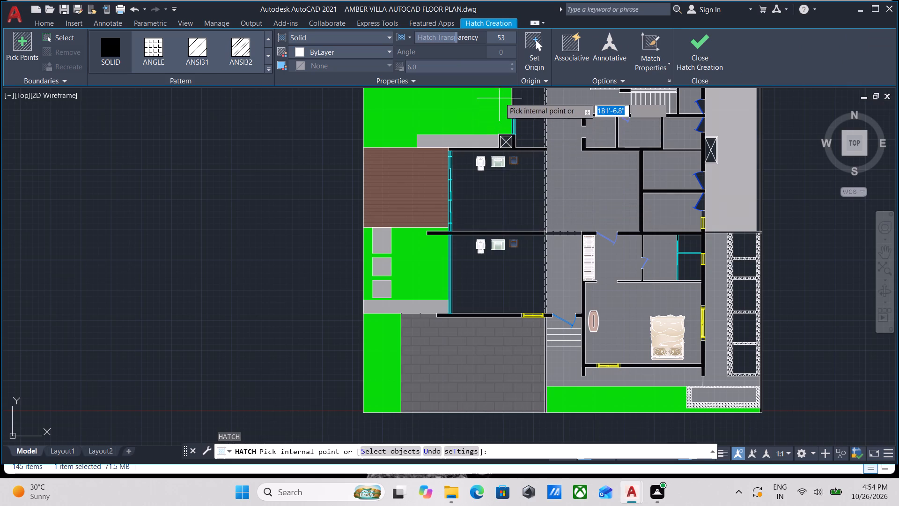
drag(459, 39, 472, 41)
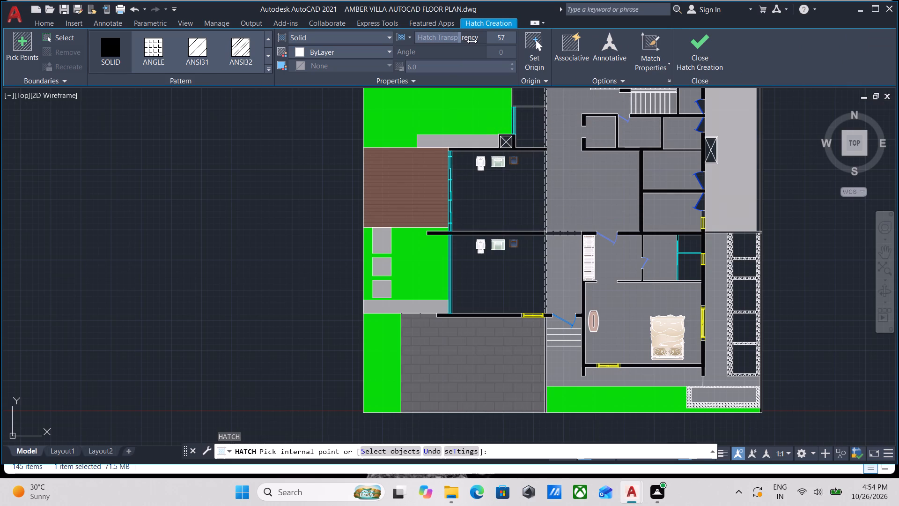
drag(472, 41, 501, 45)
drag(501, 45, 516, 45)
drag(516, 45, 514, 45)
drag(514, 45, 518, 46)
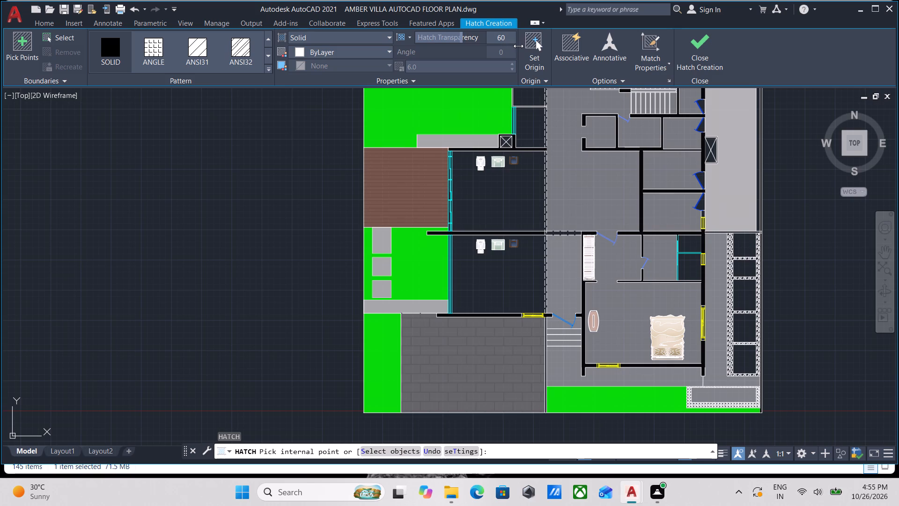
drag(518, 46, 523, 46)
scroll(464, 33, up, 2)
drag(464, 37, 482, 38)
drag(482, 38, 494, 38)
scroll(468, 39, up, 3)
drag(465, 37, 463, 37)
drag(463, 37, 461, 37)
drag(461, 37, 454, 37)
scroll(454, 37, up, 3)
drag(465, 39, 447, 38)
drag(447, 38, 456, 38)
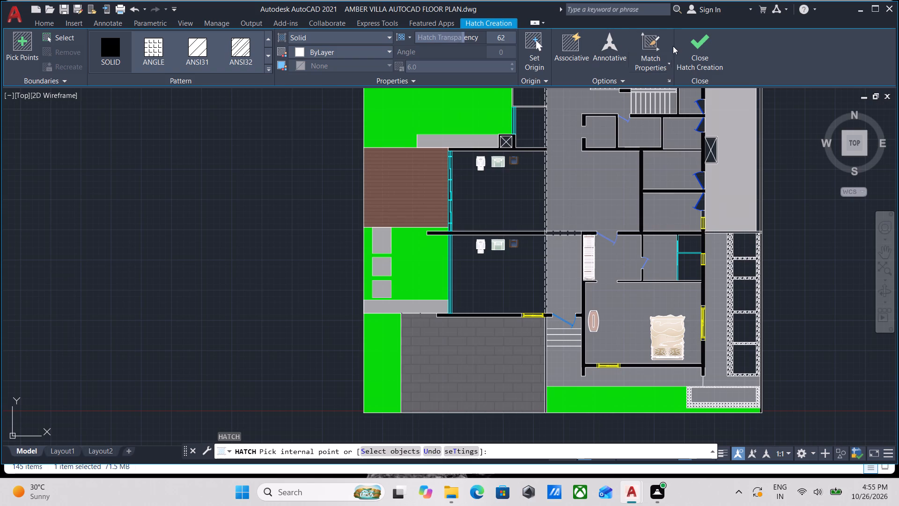
click(673, 46)
click(710, 45)
Hatch the two furnished west rooms and the two small spaces north of them with solid fill at transparency 62.
scroll(515, 186, up, 1)
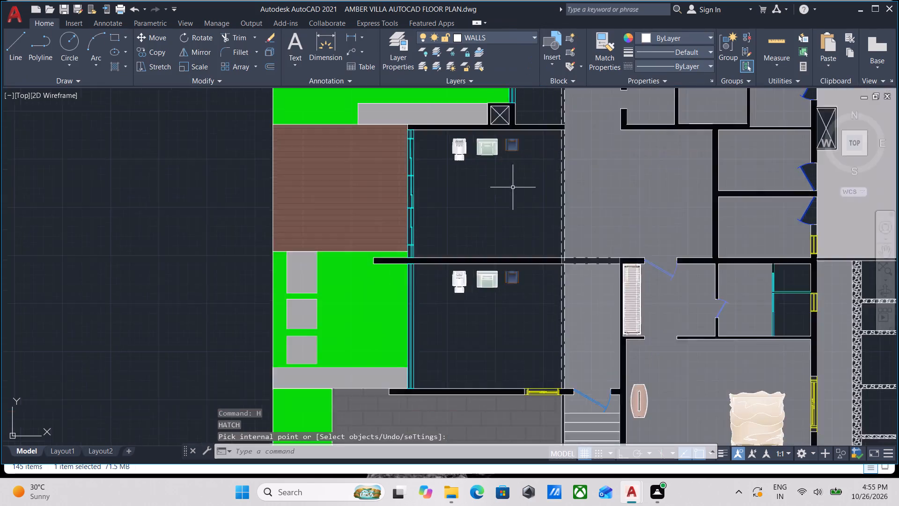
scroll(508, 189, up, 2)
key(h)
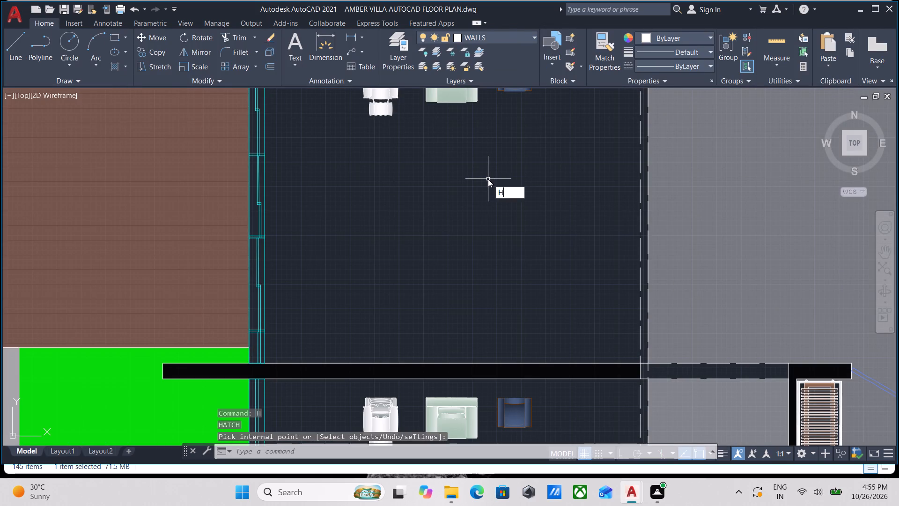
key(Return)
click(488, 179)
scroll(488, 179, down, 3)
middle_drag(490, 179, 459, 260)
scroll(483, 210, up, 3)
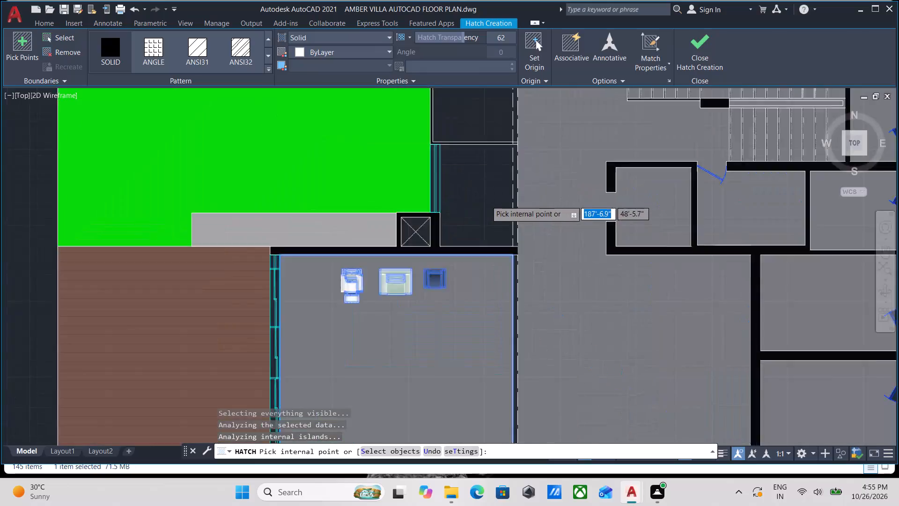
click(491, 192)
middle_drag(470, 195, 454, 296)
click(449, 168)
scroll(449, 168, down, 2)
middle_drag(449, 168, 448, 168)
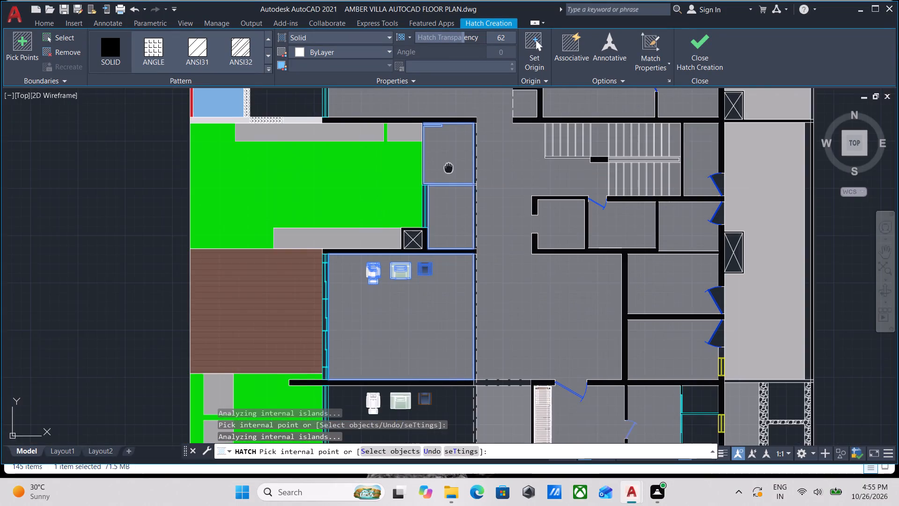
middle_drag(448, 168, 399, 136)
middle_drag(444, 284, 486, 155)
click(419, 275)
scroll(439, 240, down, 1)
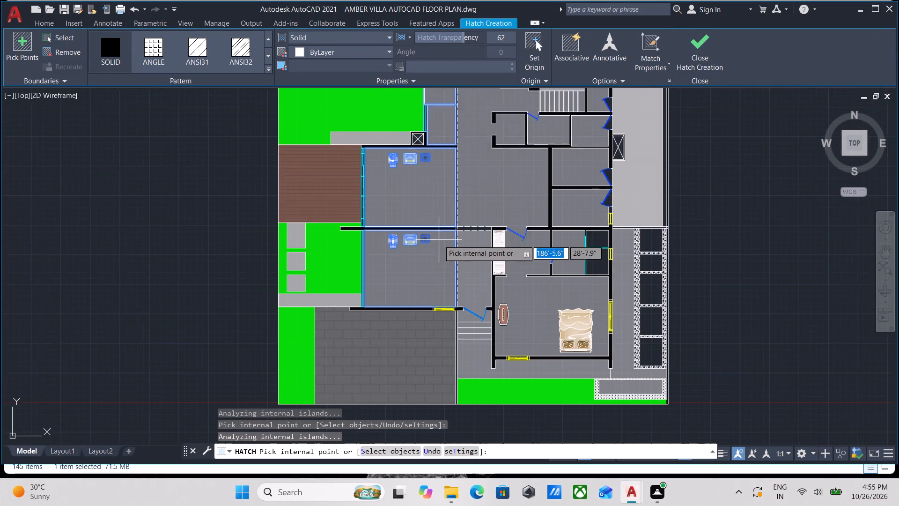
middle_drag(439, 240, 454, 178)
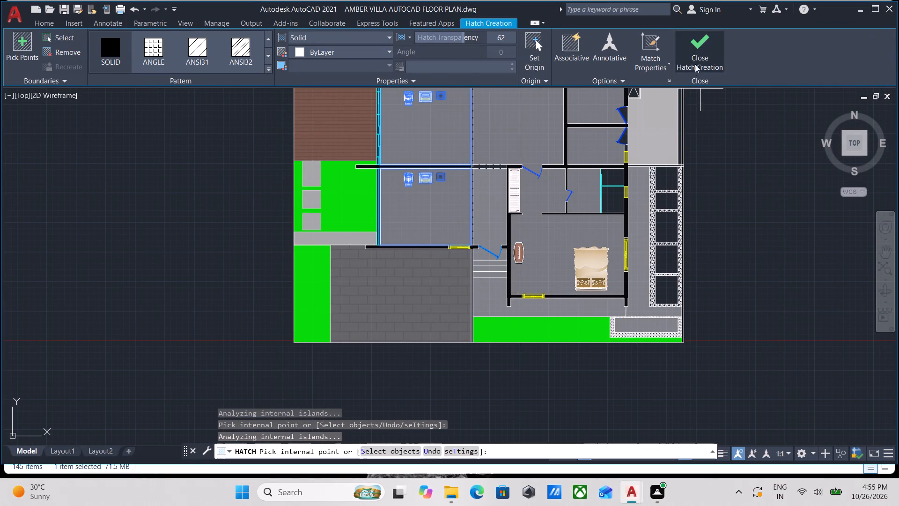
click(694, 59)
Set the transparency of the solid hatch over the brick paving in the plan's southwest to 16.
scroll(278, 409, up, 2)
scroll(377, 277, up, 2)
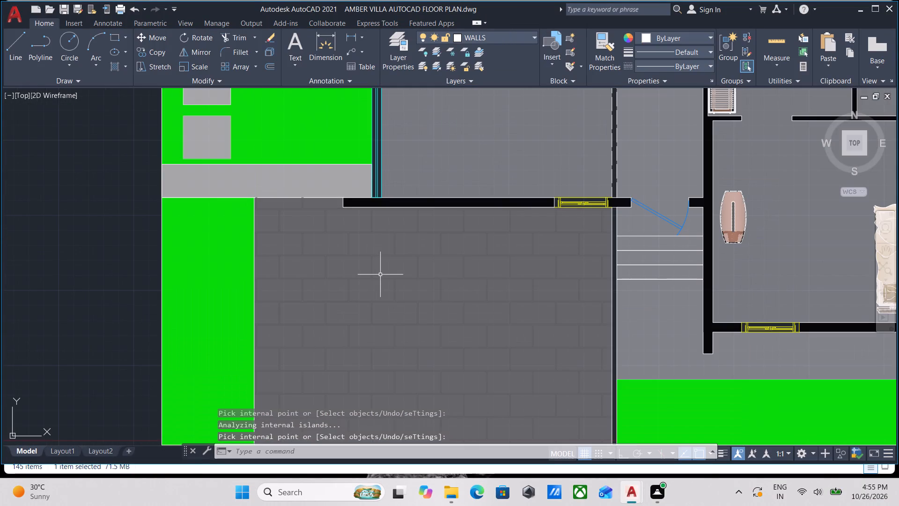
click(381, 275)
drag(437, 34, 413, 38)
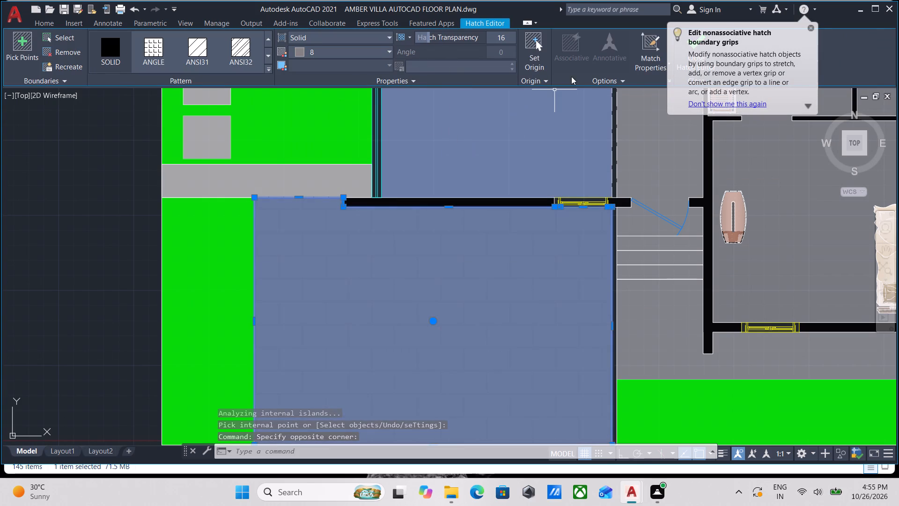
scroll(514, 248, down, 2)
key(Escape)
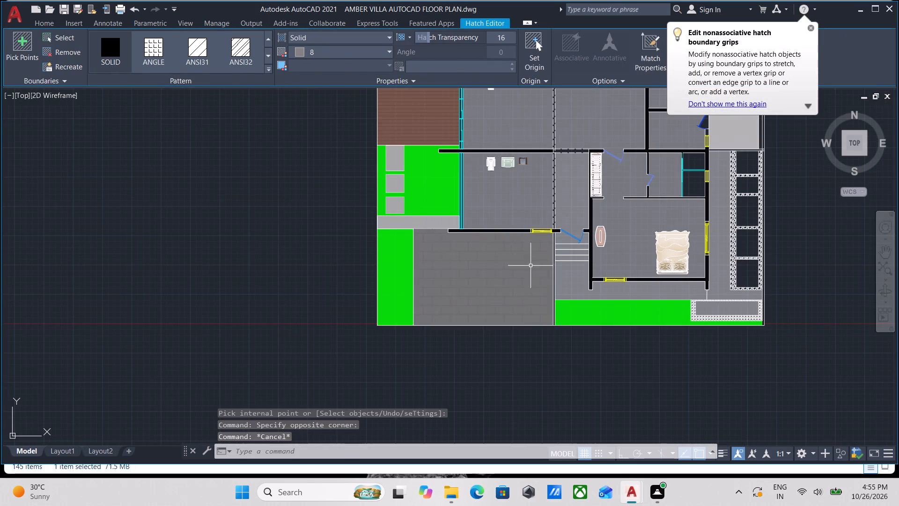
Review the floor fills across the whole plan, from the paving and bedroom to the stairs, dining room and pool.
scroll(506, 295, up, 2)
scroll(547, 241, down, 1)
middle_drag(547, 241, 409, 308)
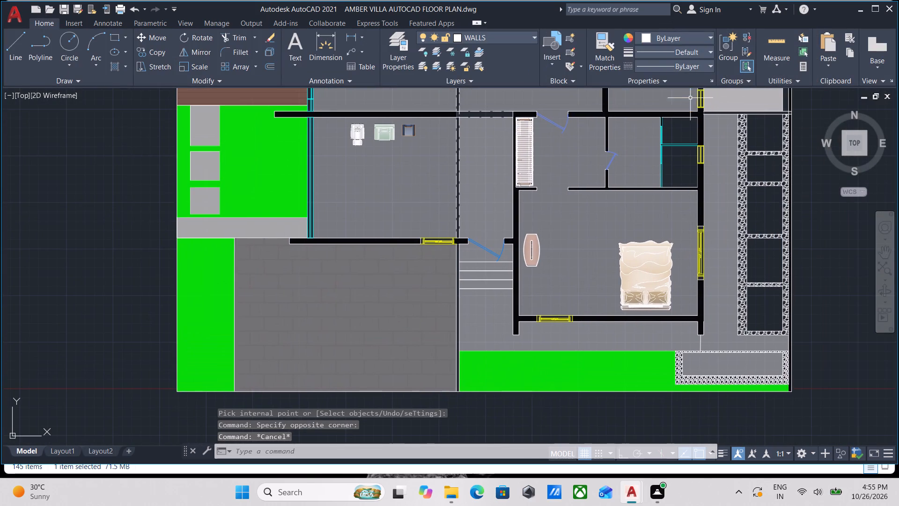
scroll(524, 206, down, 2)
middle_drag(377, 236, 363, 301)
scroll(406, 251, up, 1)
scroll(447, 194, down, 1)
middle_drag(447, 194, 430, 224)
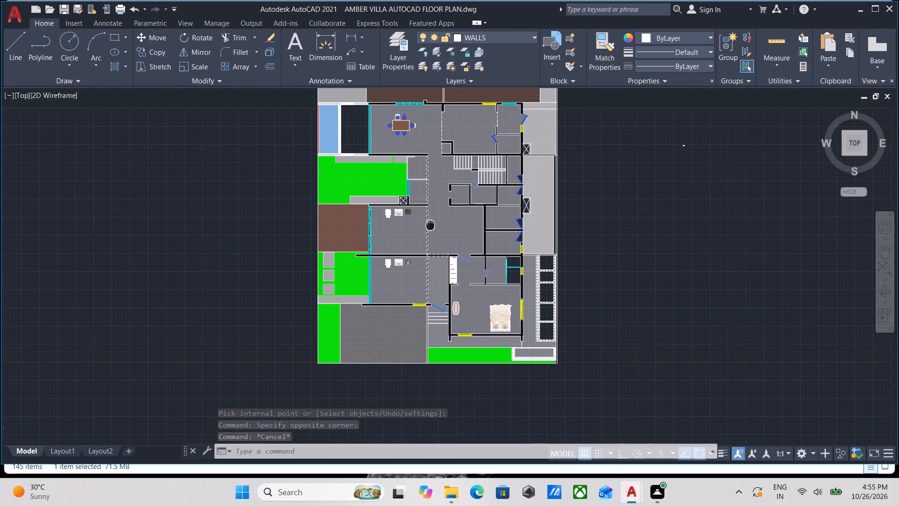
scroll(448, 267, up, 1)
middle_drag(467, 163, 463, 229)
scroll(466, 210, up, 1)
scroll(498, 132, up, 1)
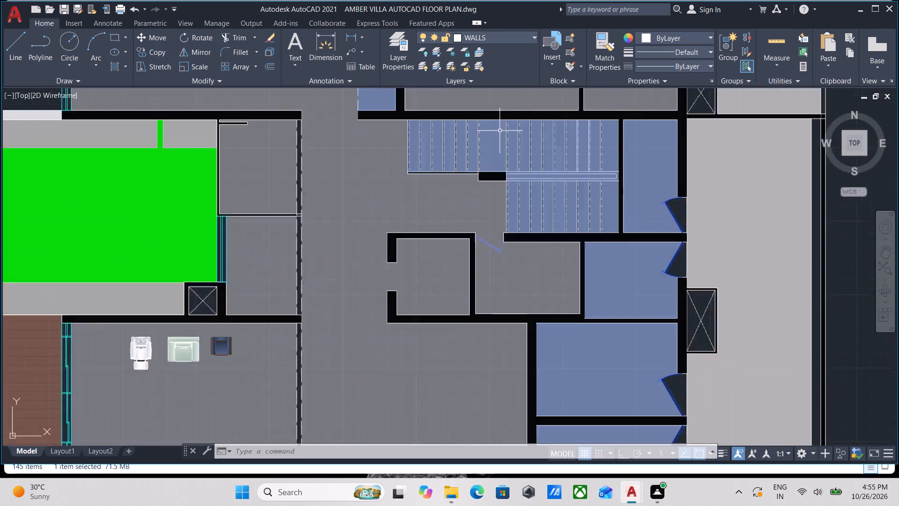
scroll(500, 131, up, 1)
scroll(533, 158, down, 2)
middle_drag(517, 182, 550, 284)
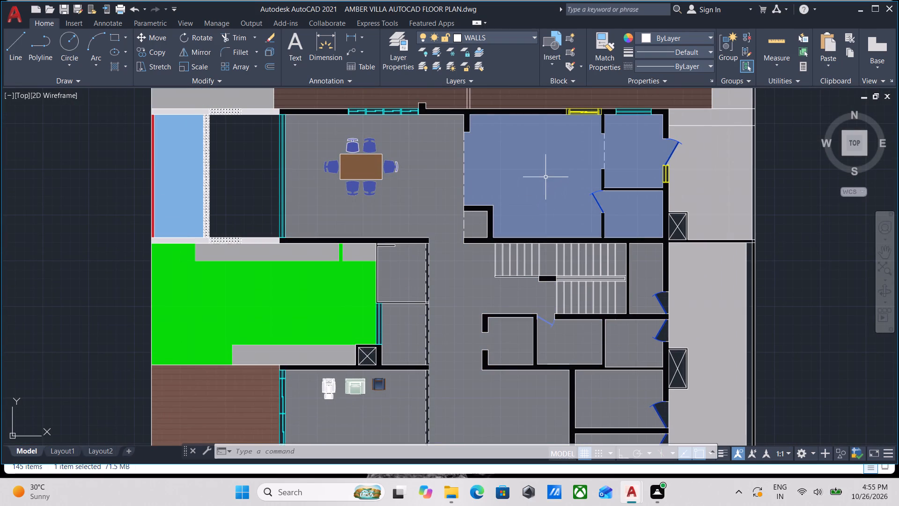
scroll(457, 184, down, 1)
middle_drag(457, 184, 449, 158)
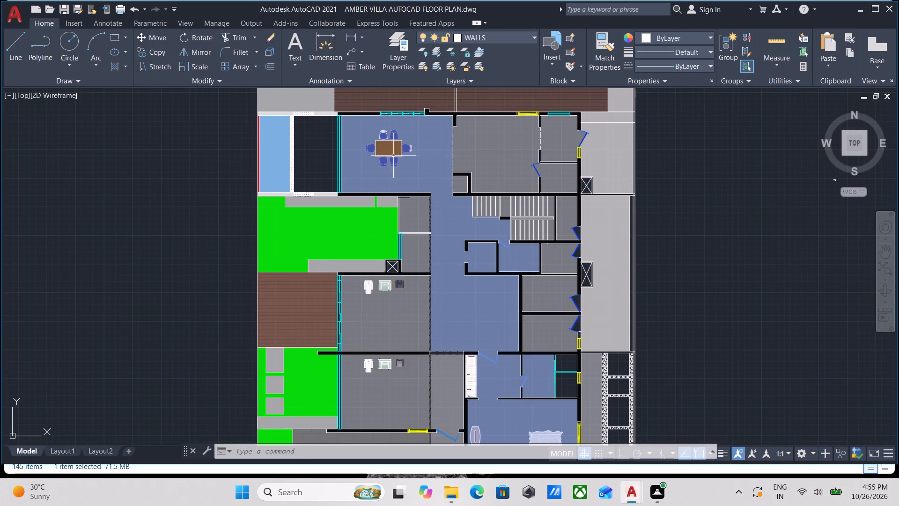
scroll(324, 151, up, 1)
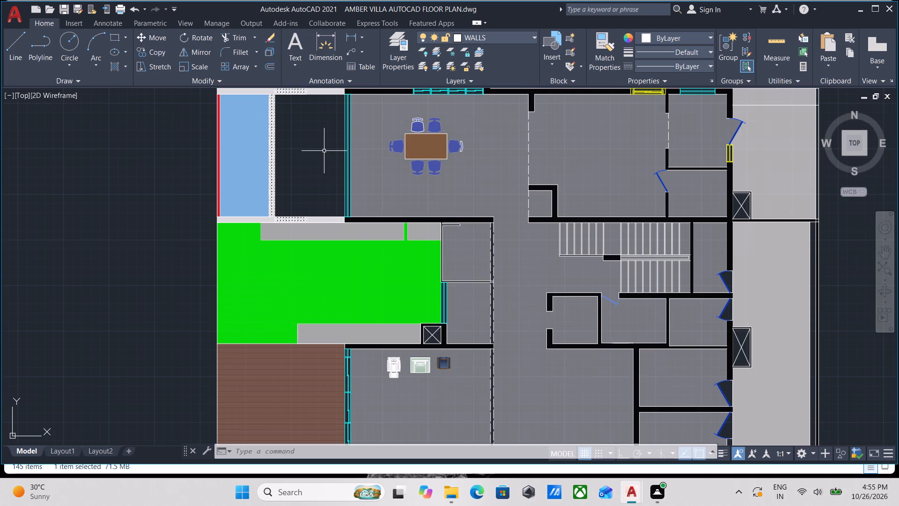
scroll(332, 151, down, 1)
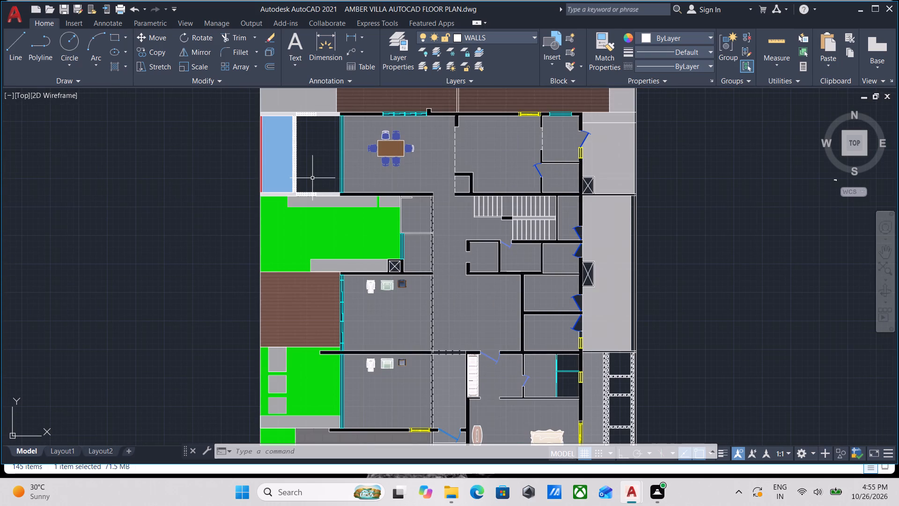
scroll(312, 178, down, 1)
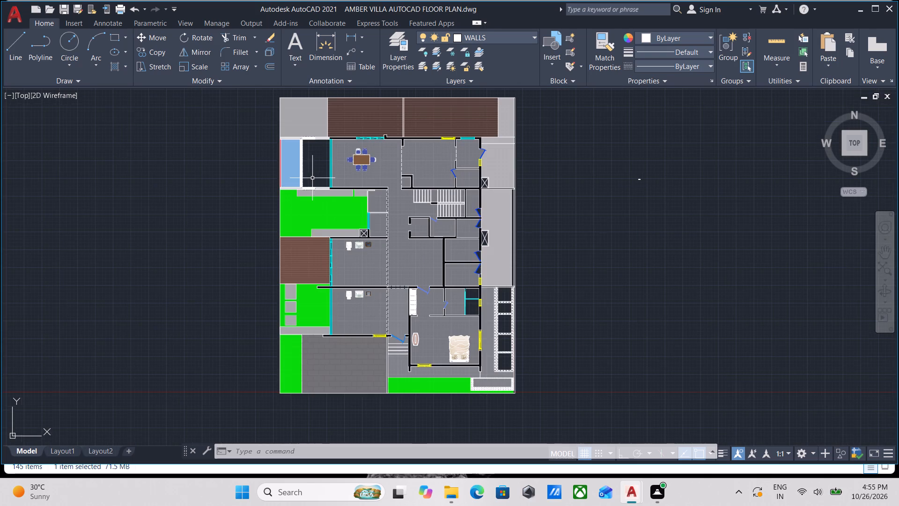
scroll(312, 178, up, 1)
middle_drag(312, 178, 312, 266)
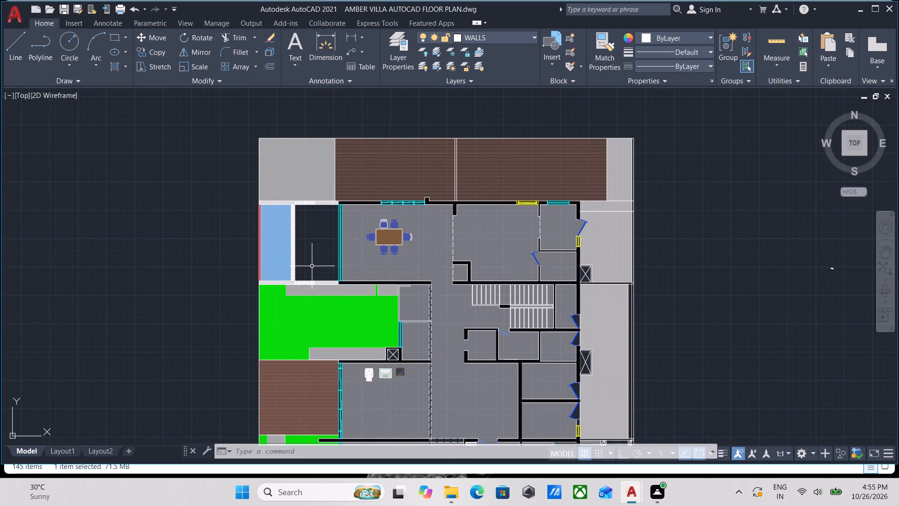
middle_drag(317, 239, 329, 216)
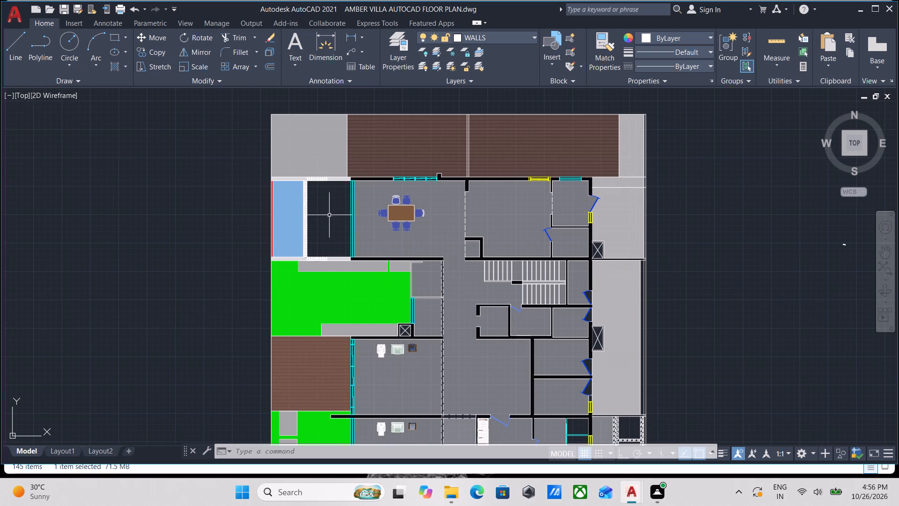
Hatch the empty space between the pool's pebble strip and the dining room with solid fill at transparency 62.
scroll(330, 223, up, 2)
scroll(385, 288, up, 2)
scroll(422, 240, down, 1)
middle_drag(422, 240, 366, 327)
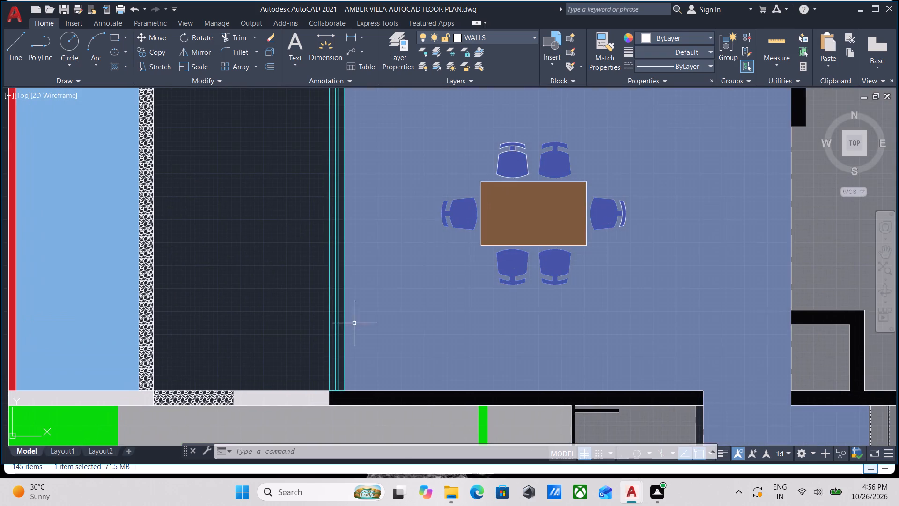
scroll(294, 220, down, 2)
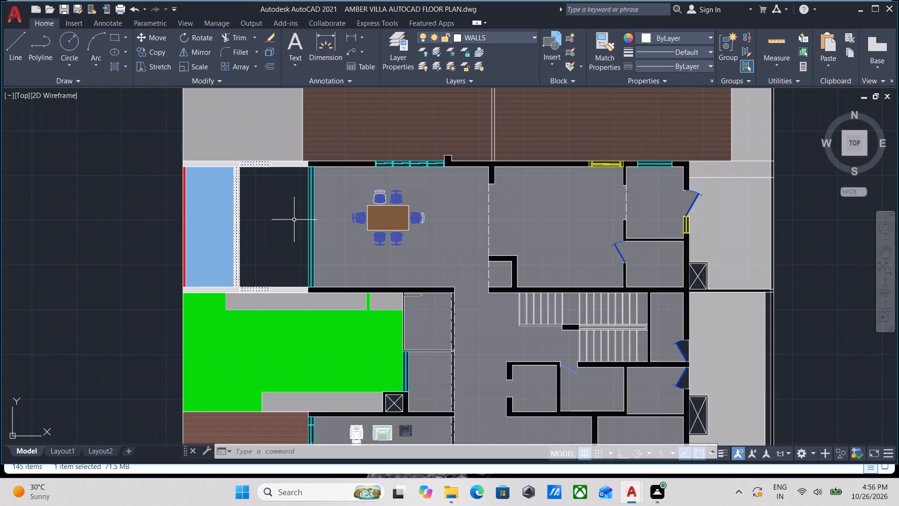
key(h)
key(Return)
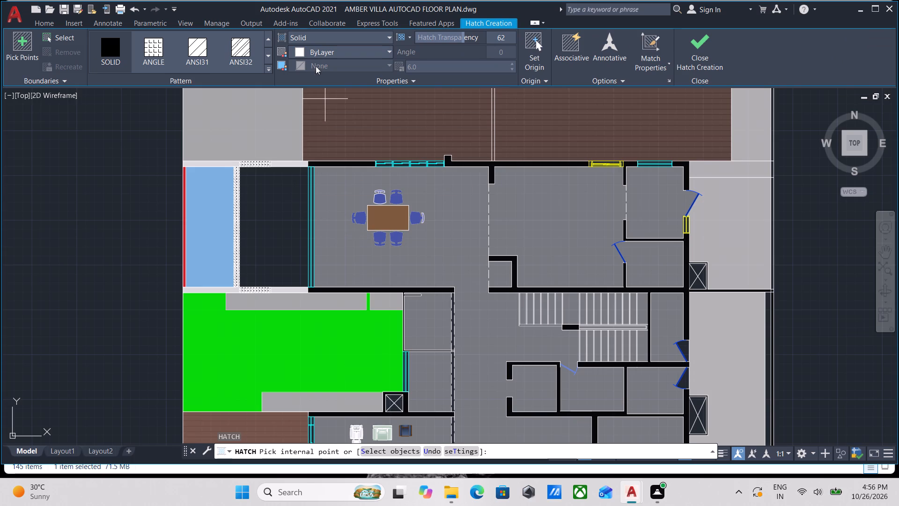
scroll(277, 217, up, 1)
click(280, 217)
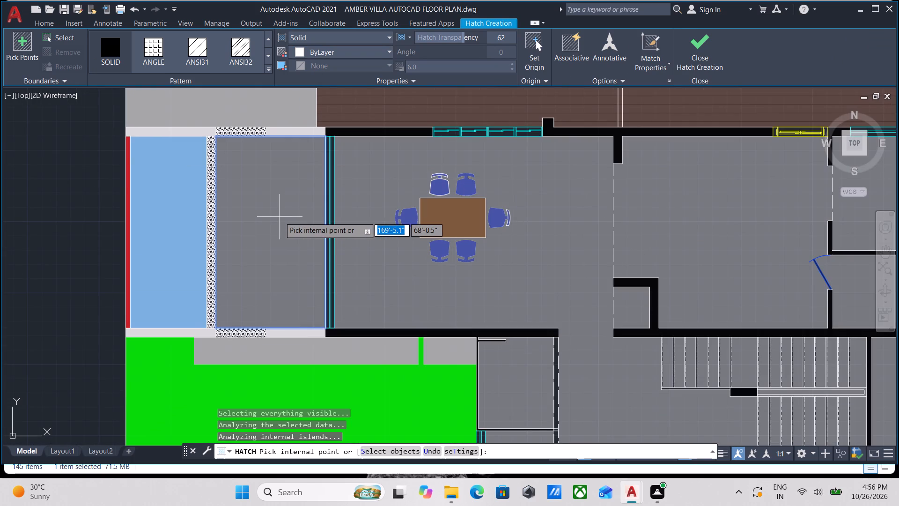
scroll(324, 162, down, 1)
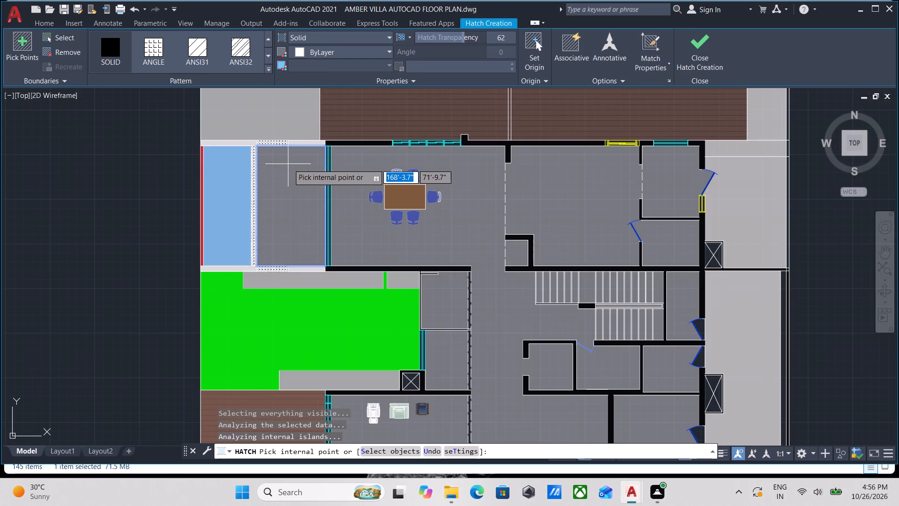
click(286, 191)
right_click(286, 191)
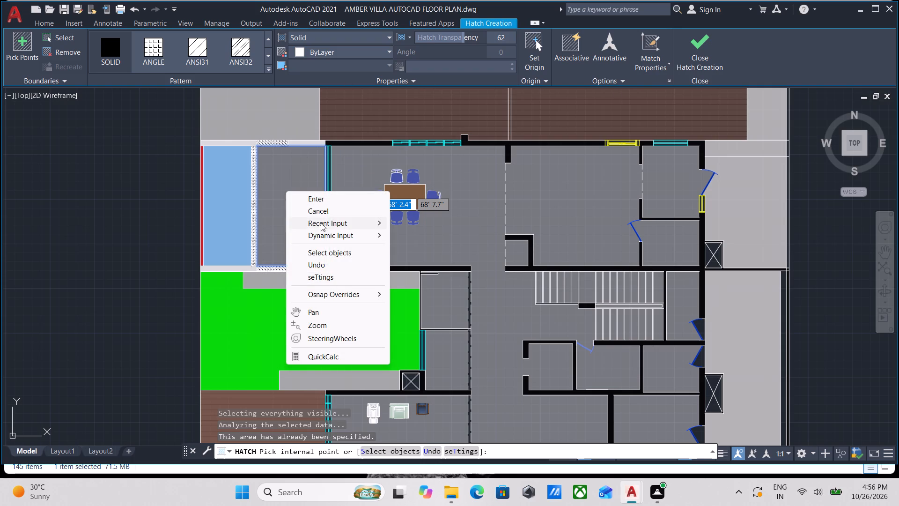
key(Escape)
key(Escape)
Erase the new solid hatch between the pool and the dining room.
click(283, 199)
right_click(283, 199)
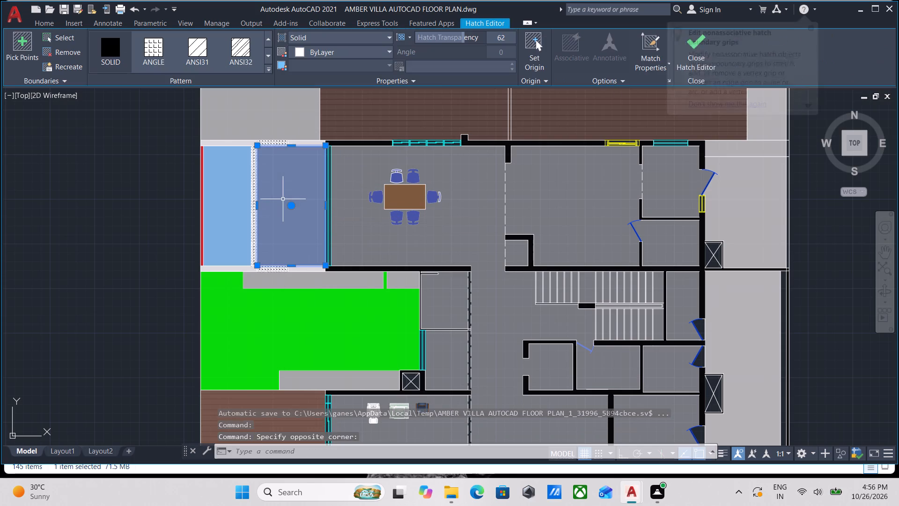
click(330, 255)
Switch to the Autocad Blocks drawing and browse its furniture, transportation, and doors, windows and curtains sections for suitable blocks.
scroll(285, 161, down, 3)
middle_drag(290, 163, 309, 191)
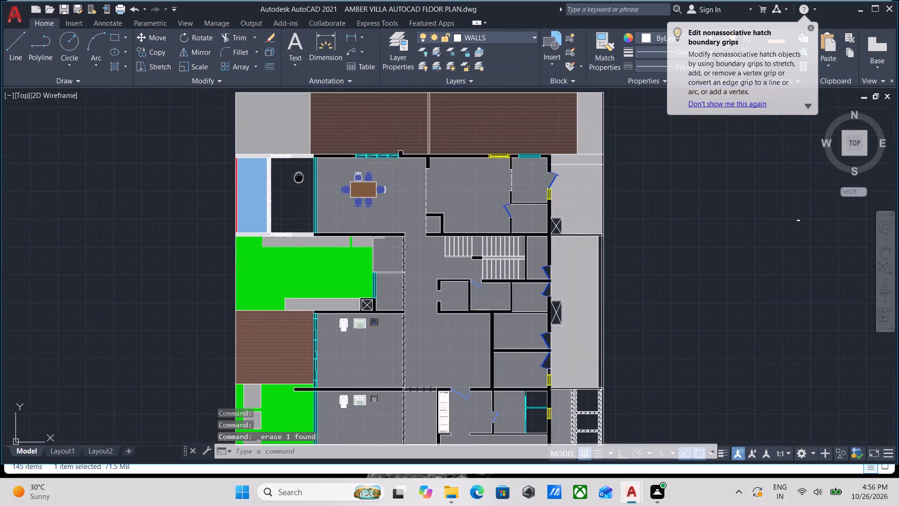
middle_drag(309, 191, 335, 208)
scroll(335, 208, up, 2)
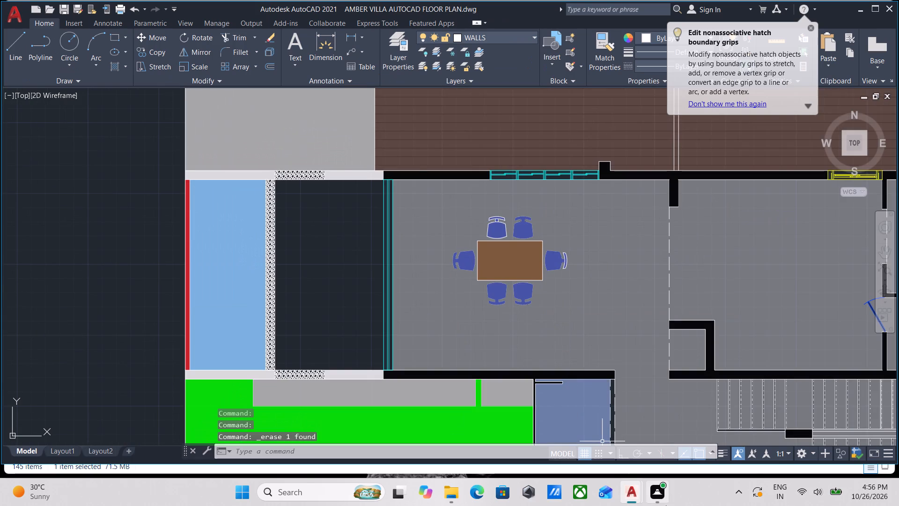
click(679, 455)
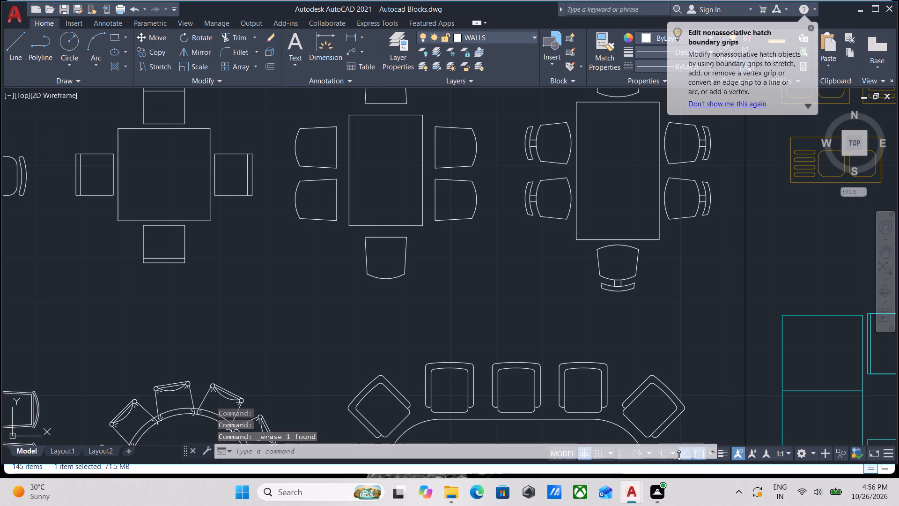
scroll(576, 215, down, 2)
scroll(554, 261, down, 2)
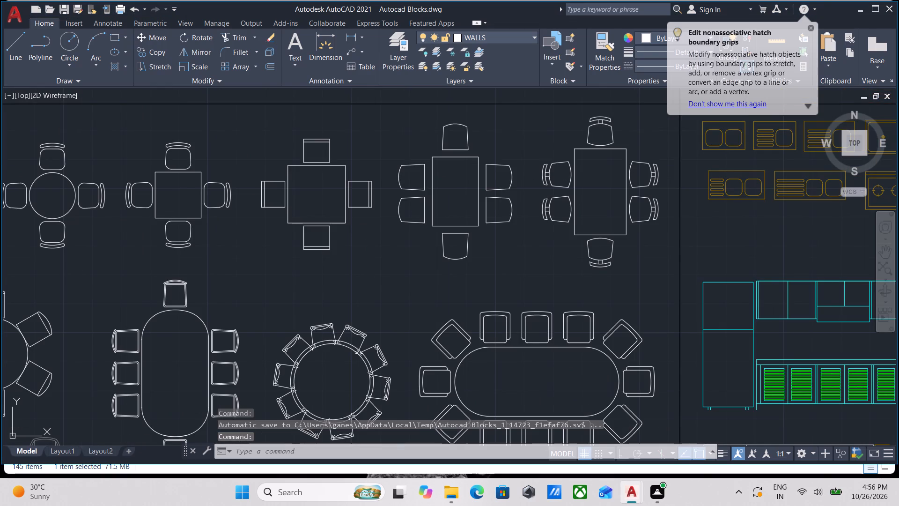
scroll(556, 216, down, 3)
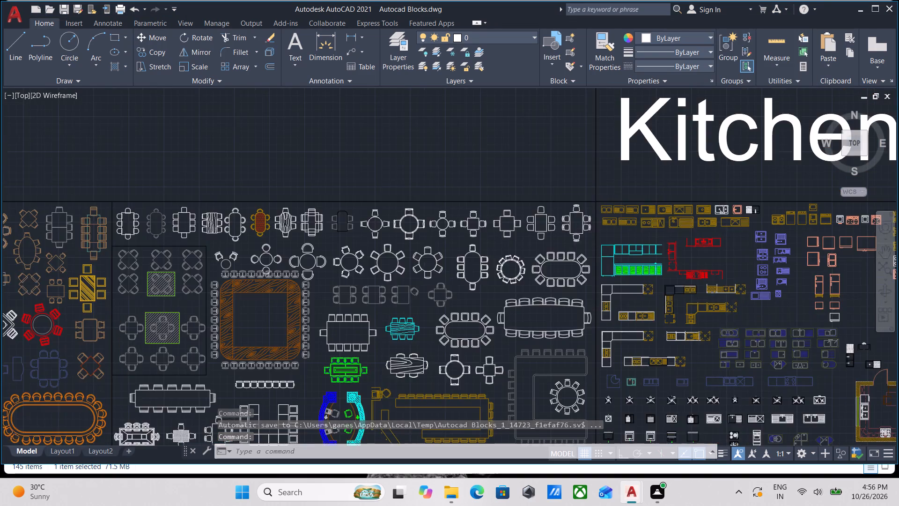
scroll(575, 231, down, 1)
middle_drag(484, 305, 586, 204)
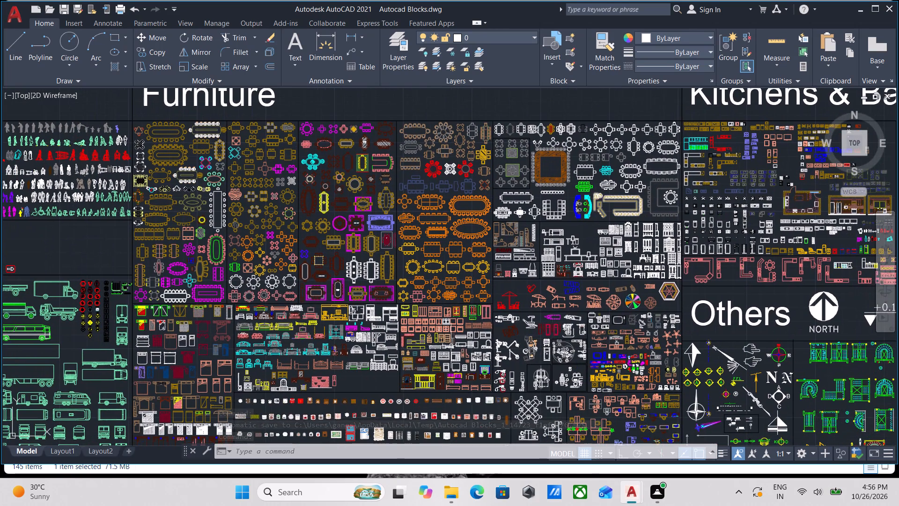
middle_drag(226, 395, 473, 237)
scroll(286, 326, down, 1)
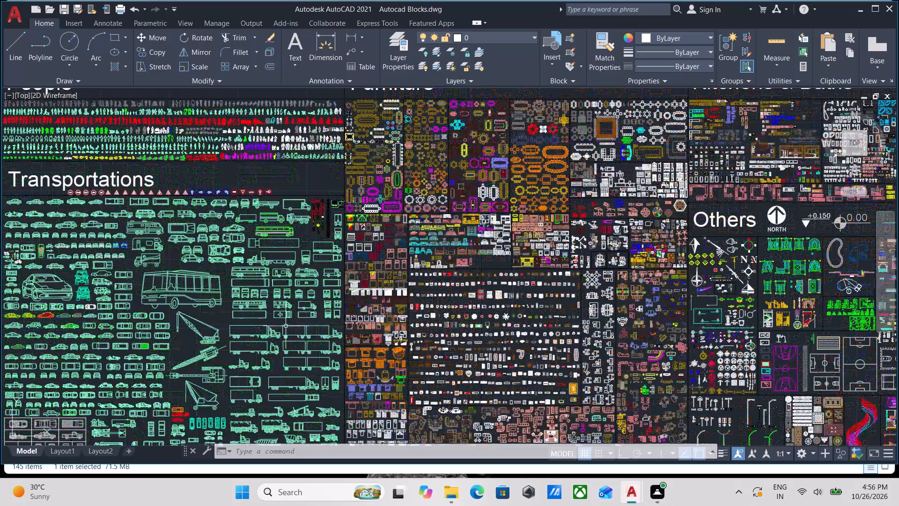
scroll(286, 326, down, 1)
scroll(558, 387, up, 2)
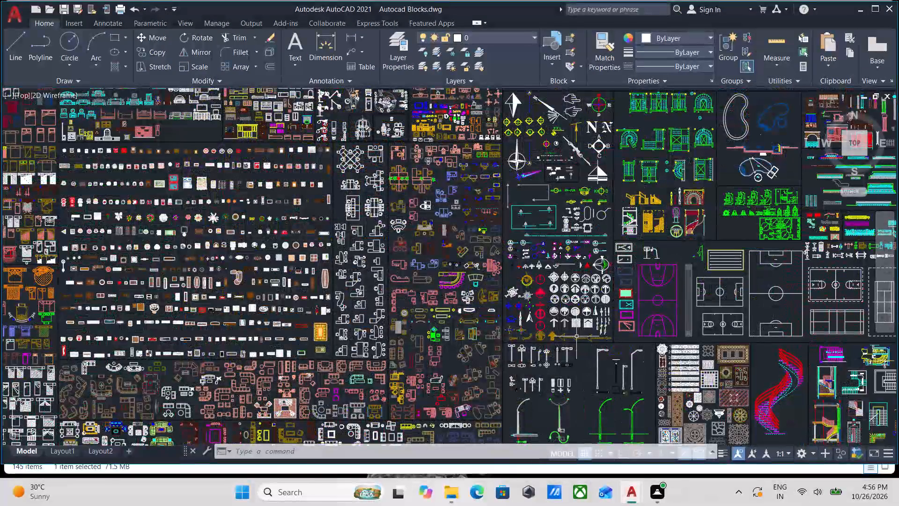
scroll(435, 327, down, 2)
scroll(311, 349, up, 1)
scroll(206, 352, up, 2)
scroll(234, 341, down, 2)
middle_drag(235, 341, 377, 265)
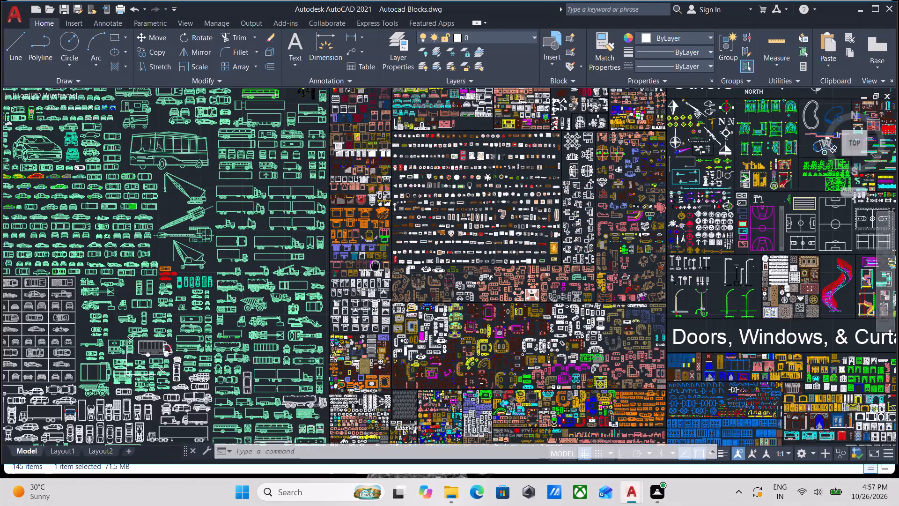
middle_drag(377, 265, 403, 249)
scroll(347, 351, down, 2)
middle_drag(459, 423, 504, 338)
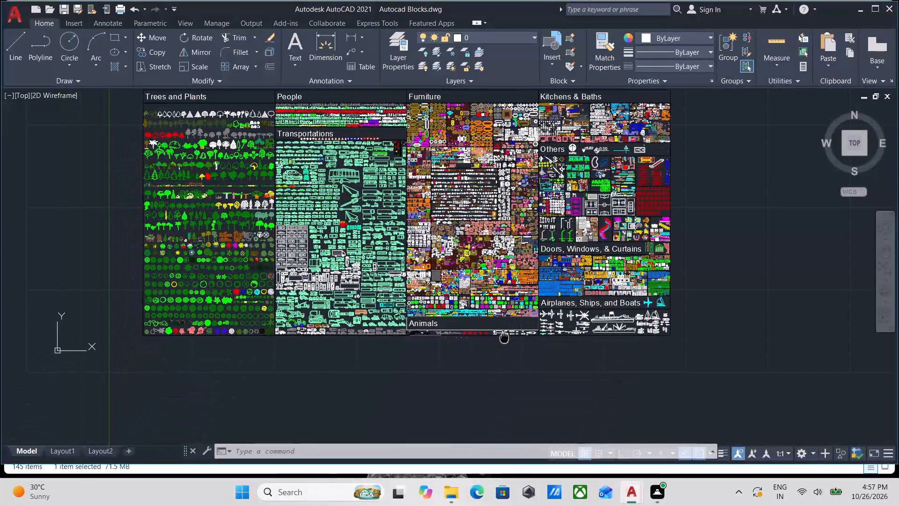
scroll(617, 311, up, 5)
scroll(430, 335, down, 2)
middle_drag(427, 335, 435, 365)
middle_drag(583, 374, 355, 339)
scroll(384, 320, down, 1)
middle_drag(384, 320, 494, 379)
scroll(546, 331, up, 3)
middle_drag(134, 299, 297, 380)
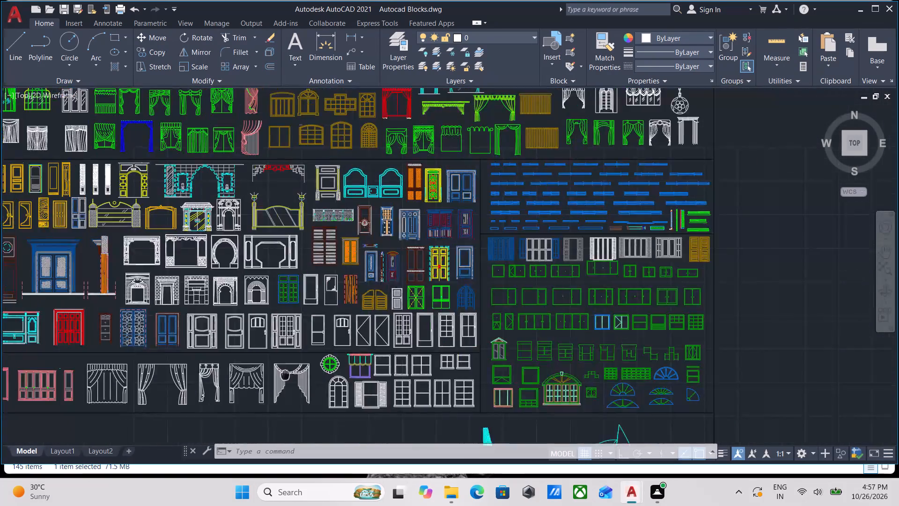
middle_drag(297, 380, 383, 404)
scroll(230, 343, down, 2)
middle_drag(230, 343, 419, 410)
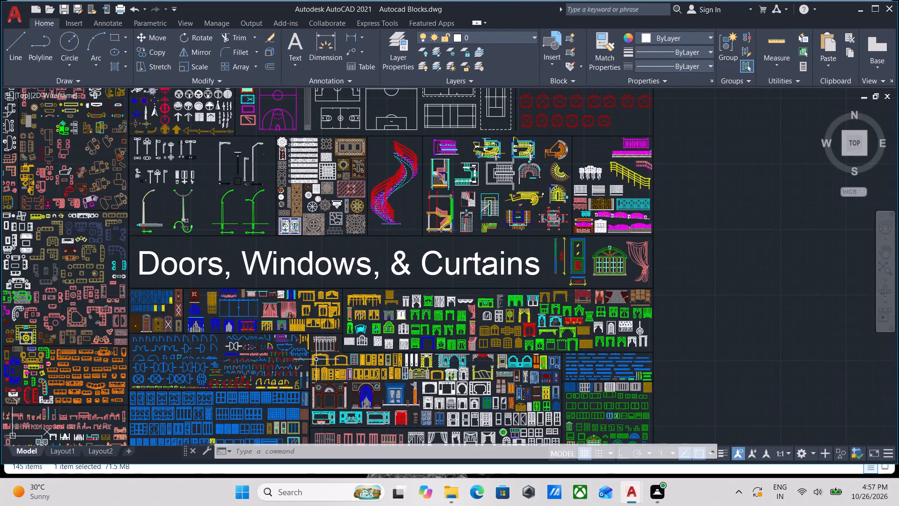
middle_drag(313, 360, 487, 399)
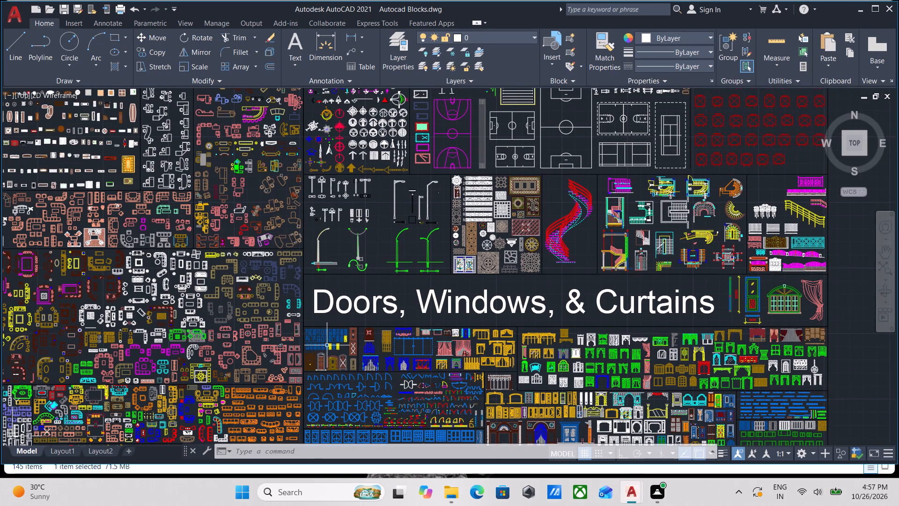
middle_drag(337, 346, 621, 340)
middle_drag(213, 336, 833, 347)
middle_drag(377, 328, 871, 346)
scroll(285, 306, down, 1)
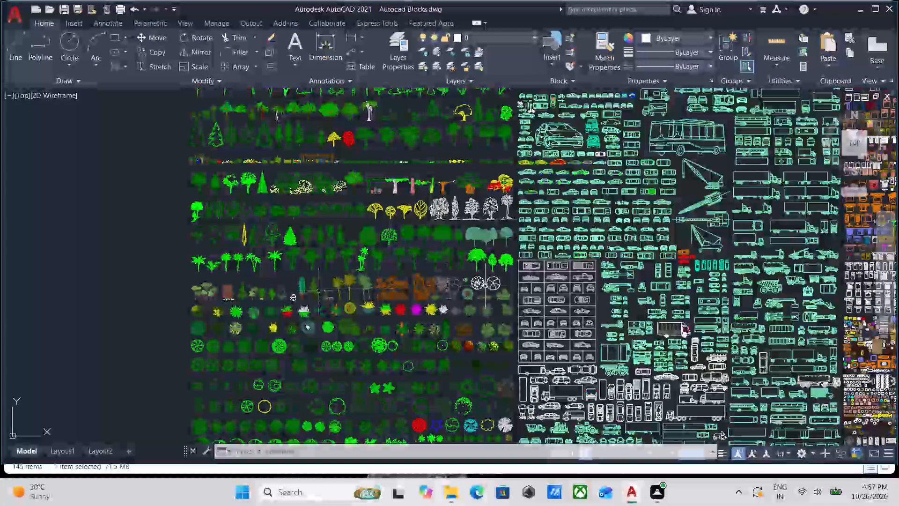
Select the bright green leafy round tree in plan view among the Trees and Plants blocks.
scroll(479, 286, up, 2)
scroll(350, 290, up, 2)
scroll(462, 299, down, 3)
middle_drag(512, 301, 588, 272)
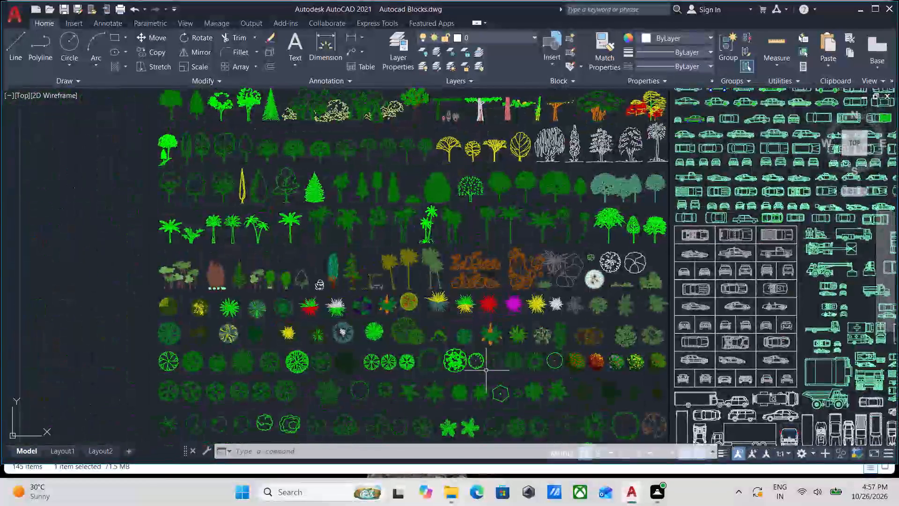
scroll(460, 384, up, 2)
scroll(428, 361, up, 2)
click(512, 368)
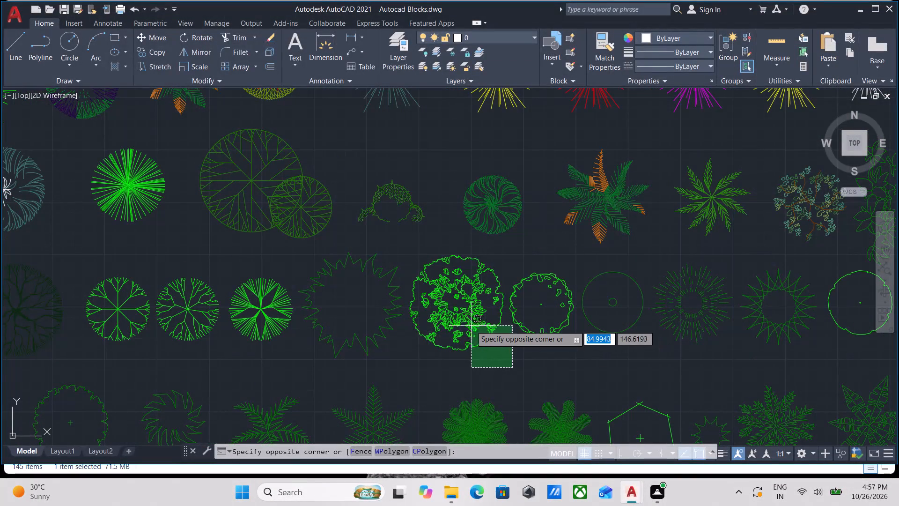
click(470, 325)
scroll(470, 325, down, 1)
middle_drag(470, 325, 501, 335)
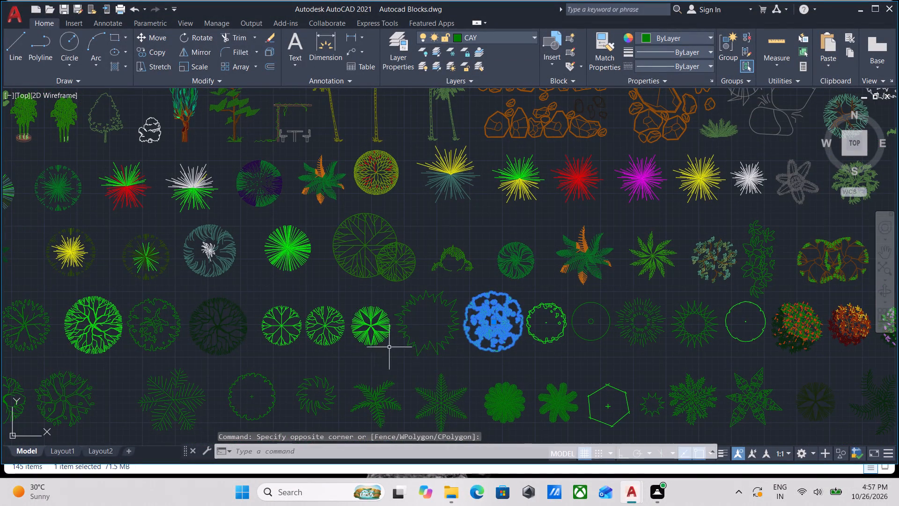
Copy only the row of five dense flowering and leafy shrub blocks in Trees and Plants, excluding the round green tree.
scroll(379, 343, up, 1)
scroll(399, 328, down, 3)
scroll(445, 342, down, 1)
middle_drag(445, 342, 480, 385)
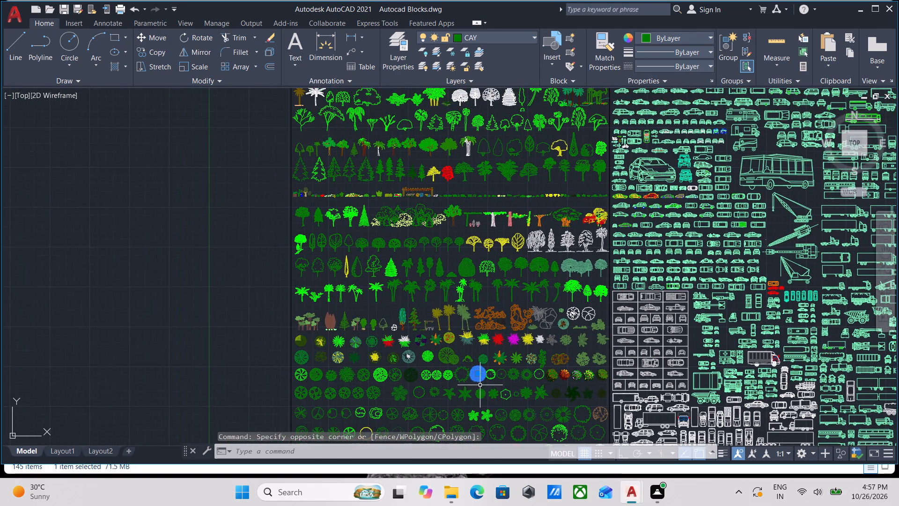
middle_drag(456, 345, 490, 476)
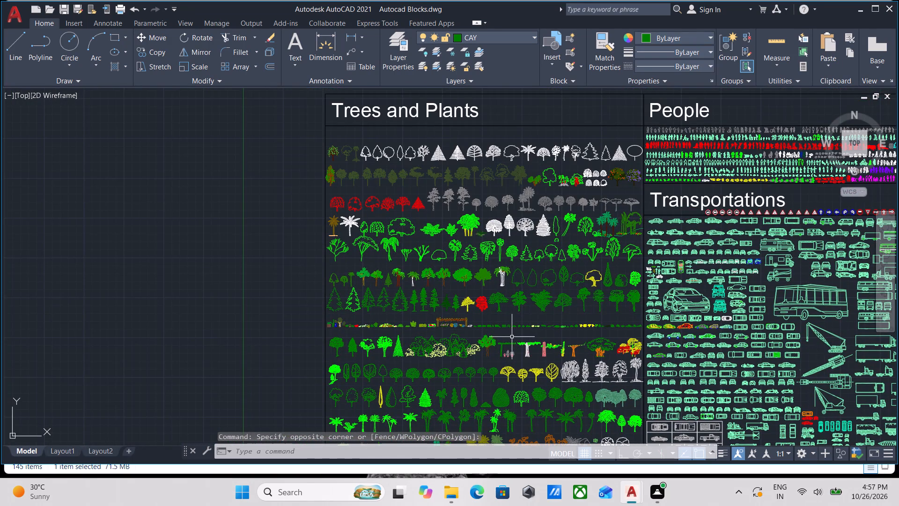
middle_drag(480, 408, 531, 311)
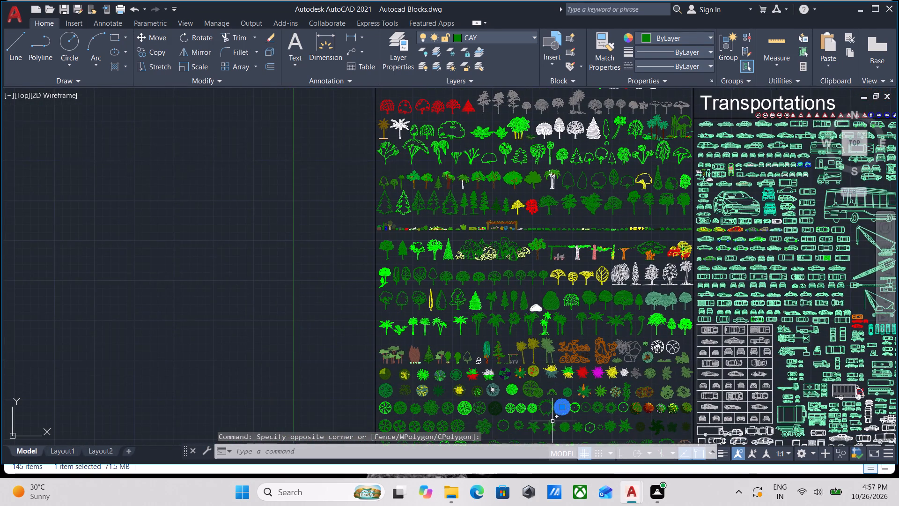
scroll(553, 421, up, 2)
middle_drag(567, 400, 303, 292)
scroll(528, 281, up, 2)
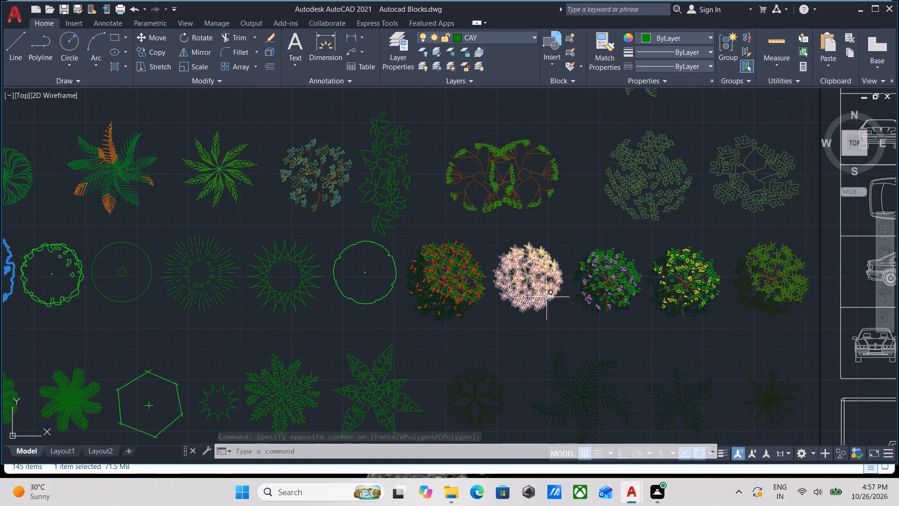
click(781, 327)
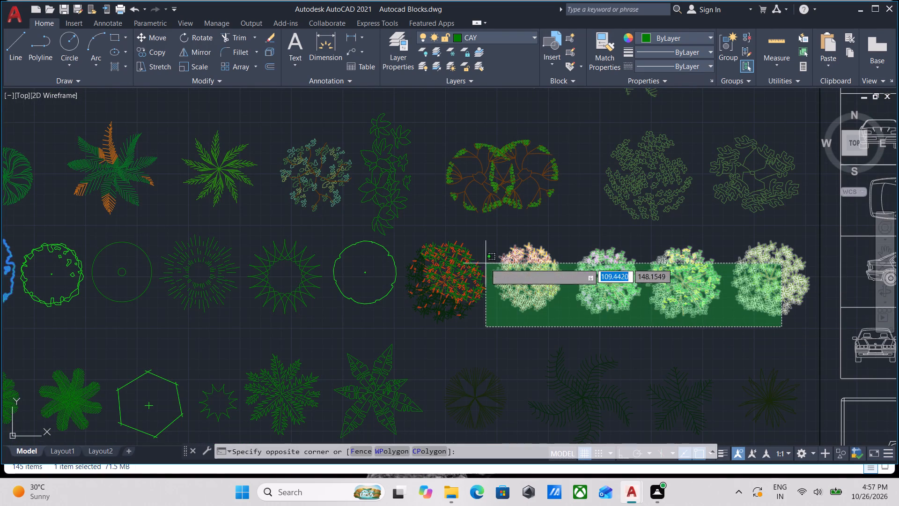
click(464, 263)
middle_drag(464, 266, 537, 325)
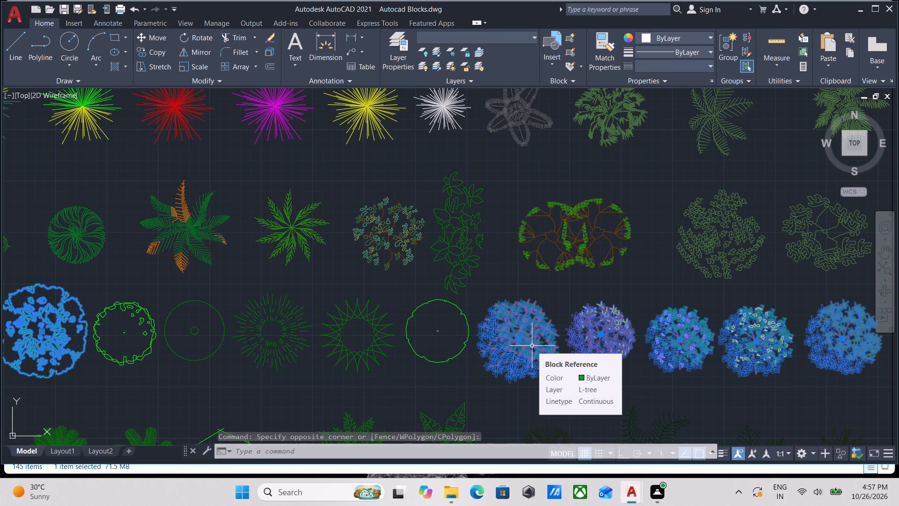
scroll(50, 259, down, 1)
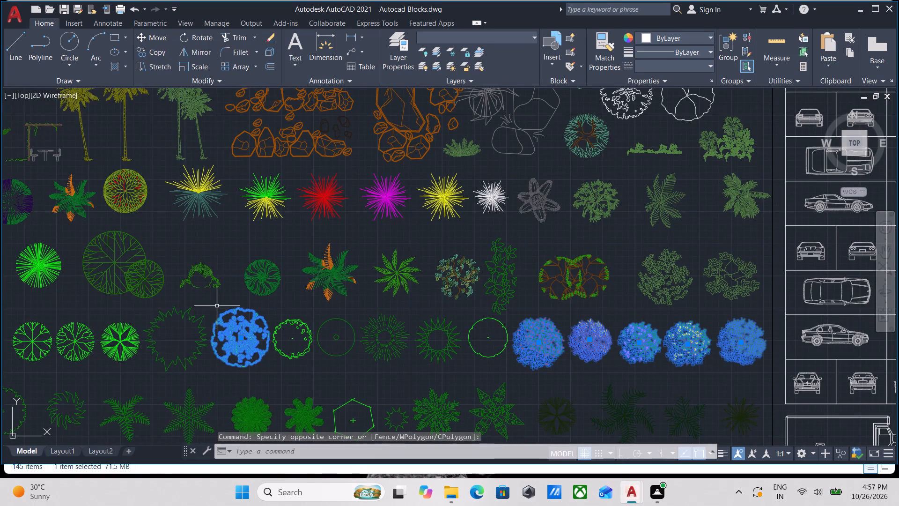
shift+click(209, 299)
shift+click(281, 379)
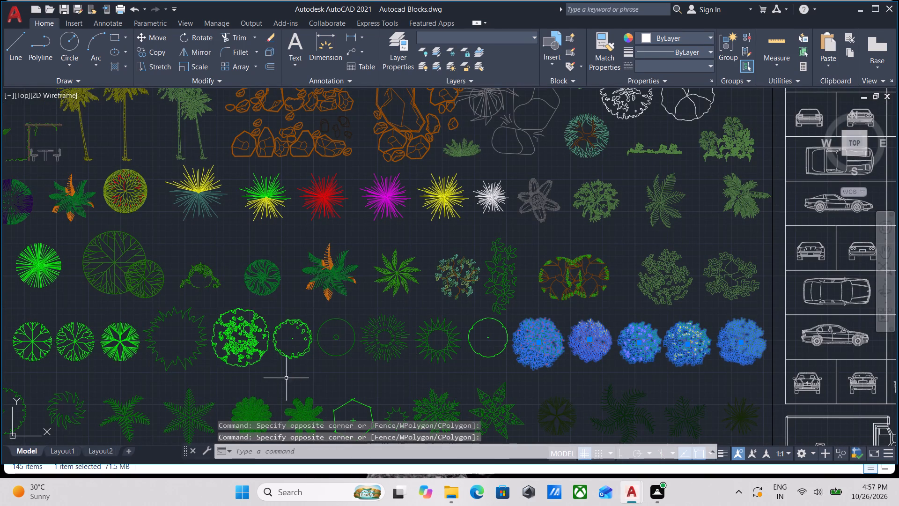
scroll(317, 359, down, 1)
middle_drag(317, 359, 168, 332)
scroll(332, 350, up, 2)
middle_drag(370, 336, 313, 376)
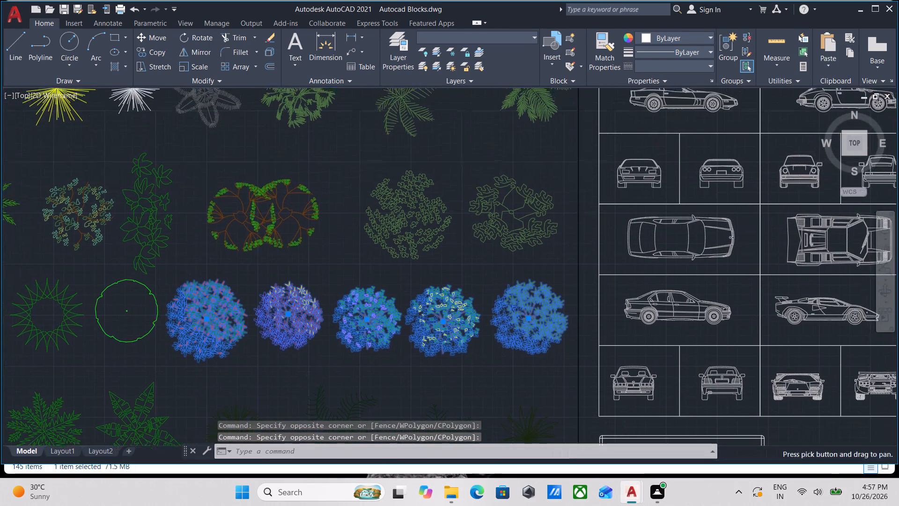
key(ctrl+c)
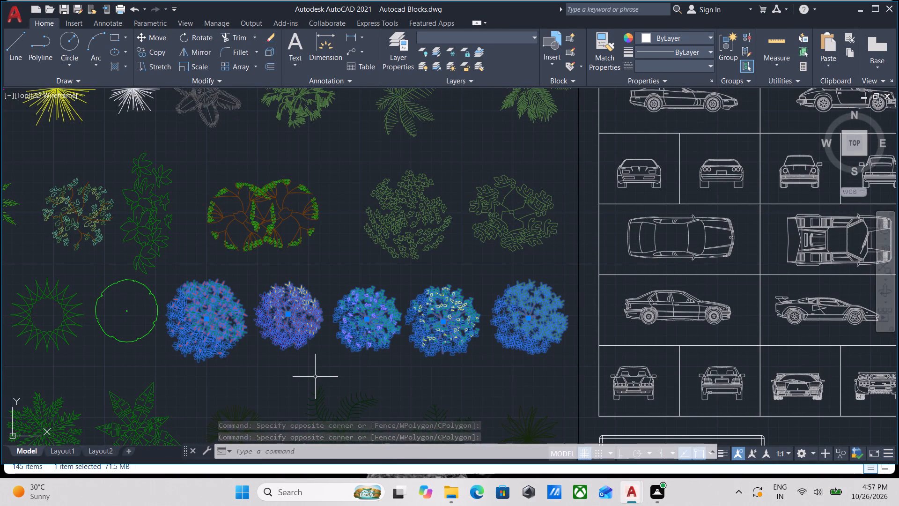
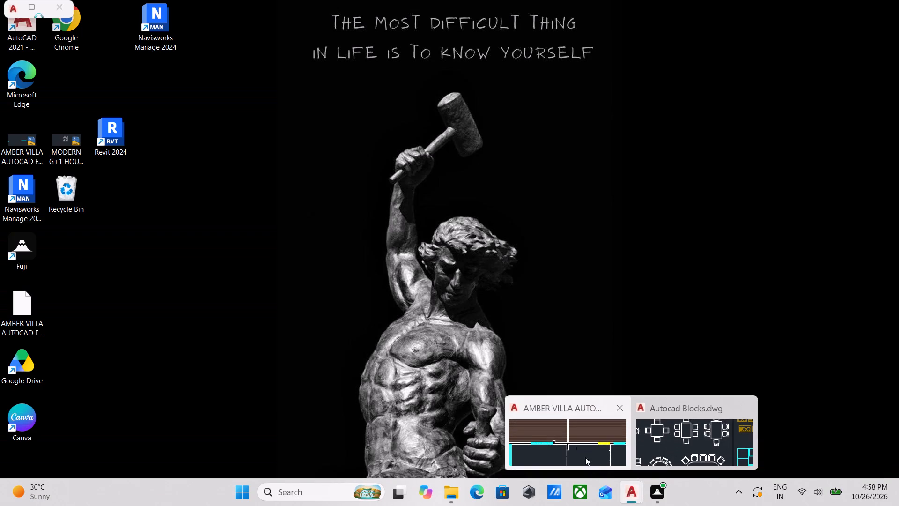
Switch to the AMBER VILLA AUTOCAD FLOOR PLAN drawing and paste the copied row of plants in the empty area west of the lower green strip.
click(573, 443)
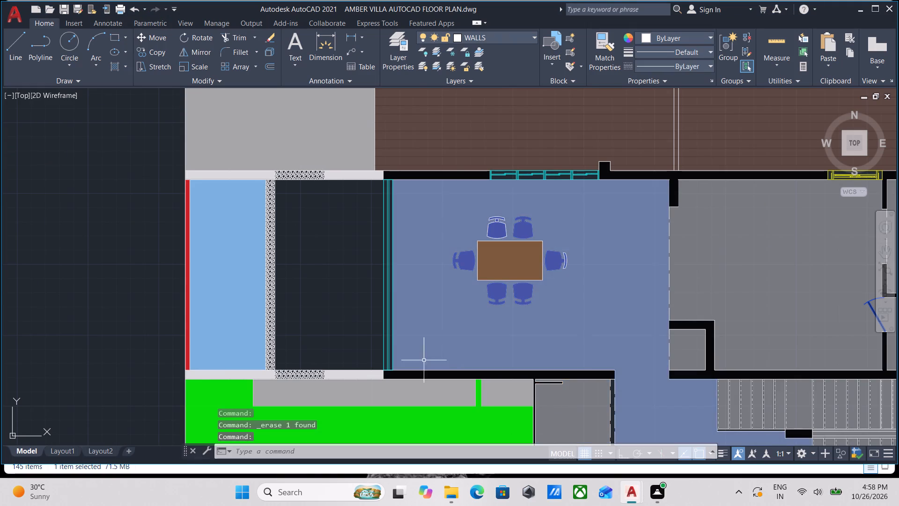
scroll(108, 67, down, 2)
scroll(277, 167, down, 1)
scroll(309, 203, up, 2)
scroll(306, 204, down, 1)
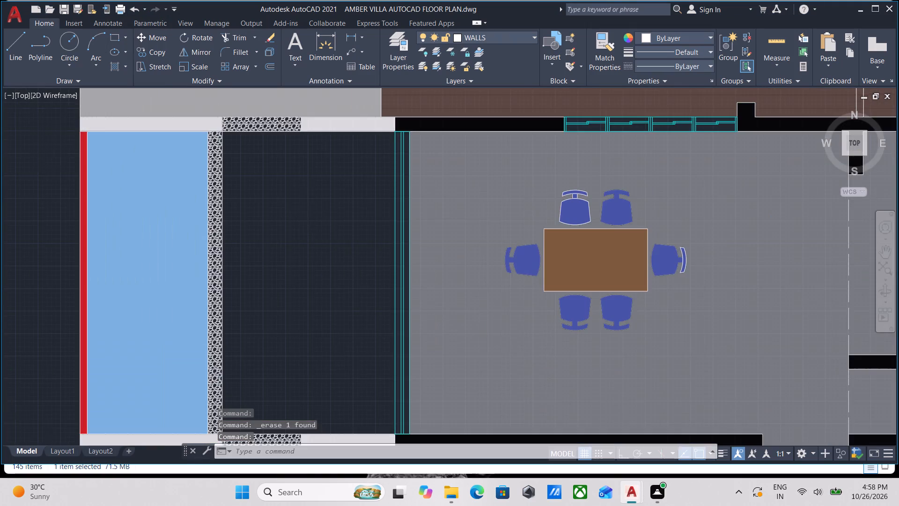
scroll(306, 204, down, 1)
middle_drag(306, 204, 314, 59)
scroll(328, 203, down, 1)
middle_drag(327, 206, 326, 92)
scroll(272, 357, up, 2)
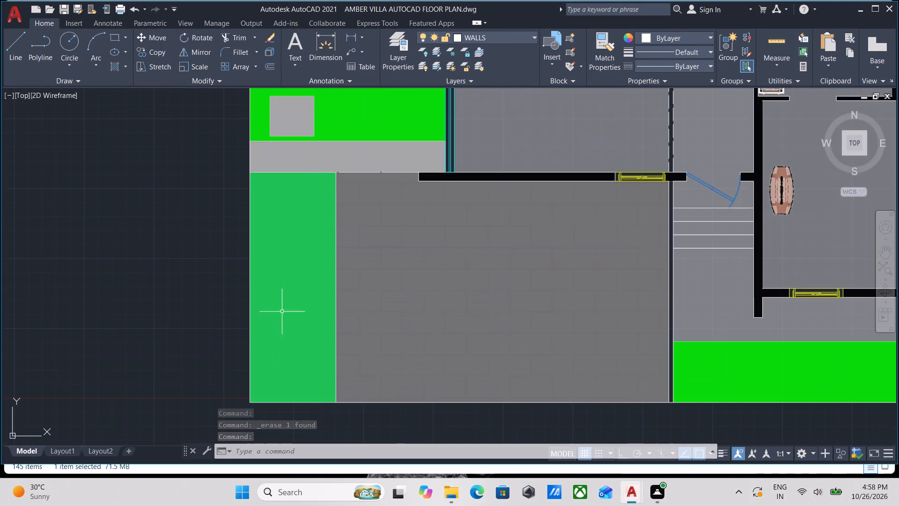
middle_drag(109, 269, 188, 267)
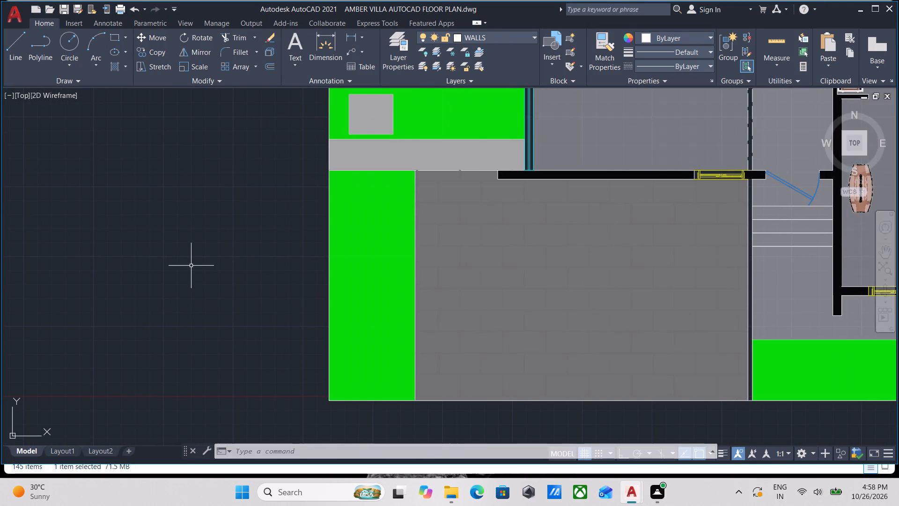
key(ctrl+v)
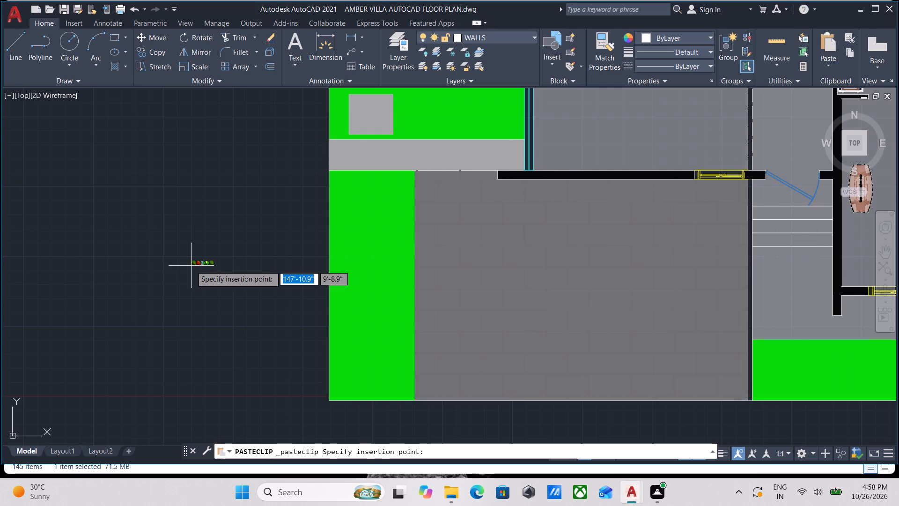
click(191, 266)
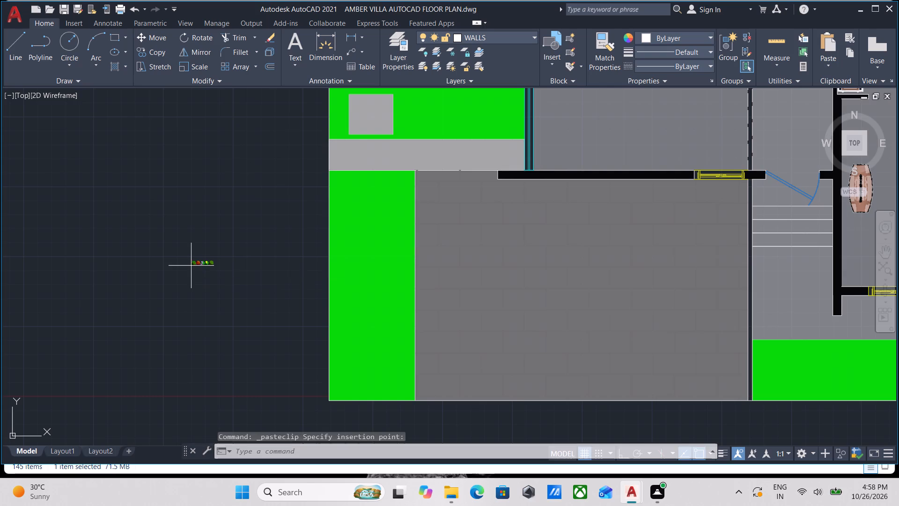
Group the five pasted plants into one object.
scroll(184, 260, up, 3)
click(326, 306)
click(151, 255)
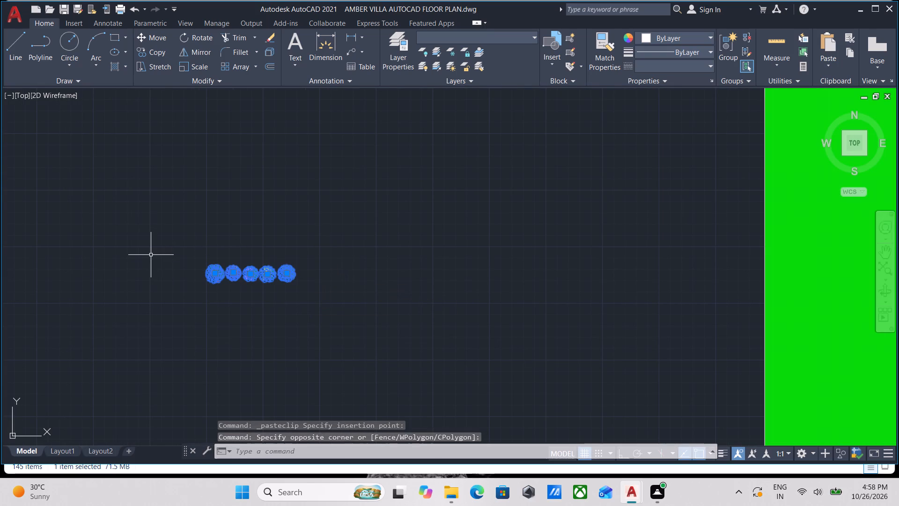
key(g)
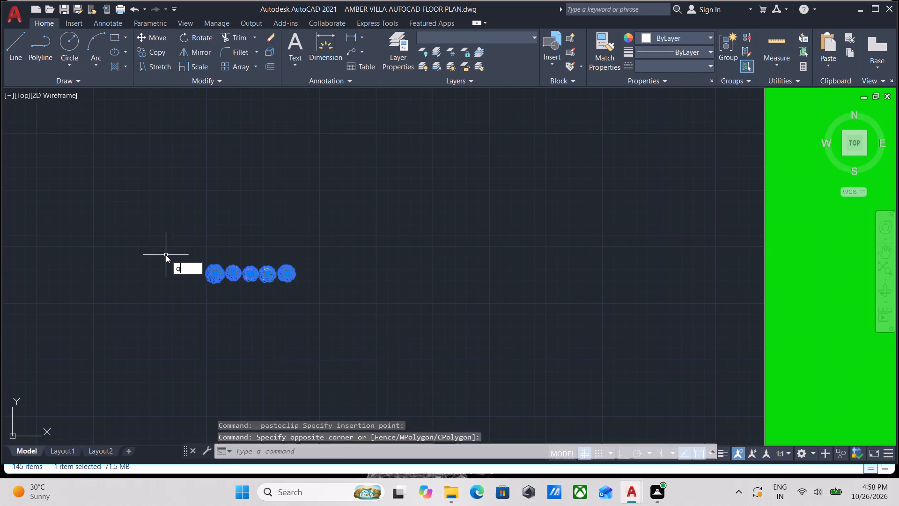
key(Return)
Rotate the plant group a quarter turn about the end plant, so the row runs vertically with the largest plant on top.
scroll(337, 341, up, 2)
click(350, 319)
click(17, 133)
middle_drag(140, 234, 210, 283)
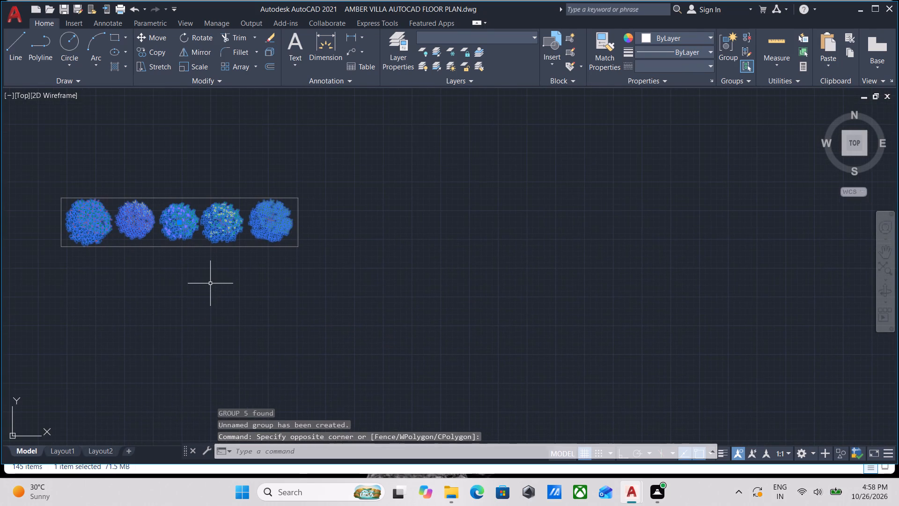
text(ro)
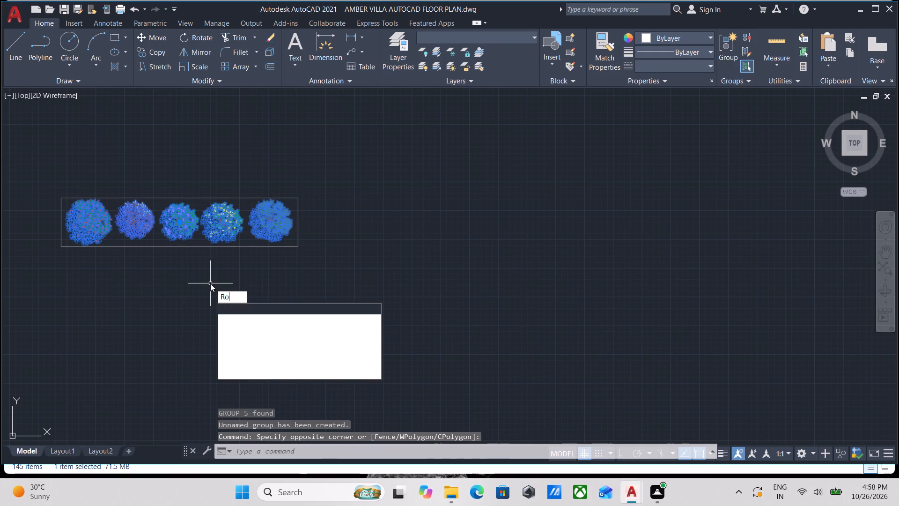
key(Return)
click(284, 229)
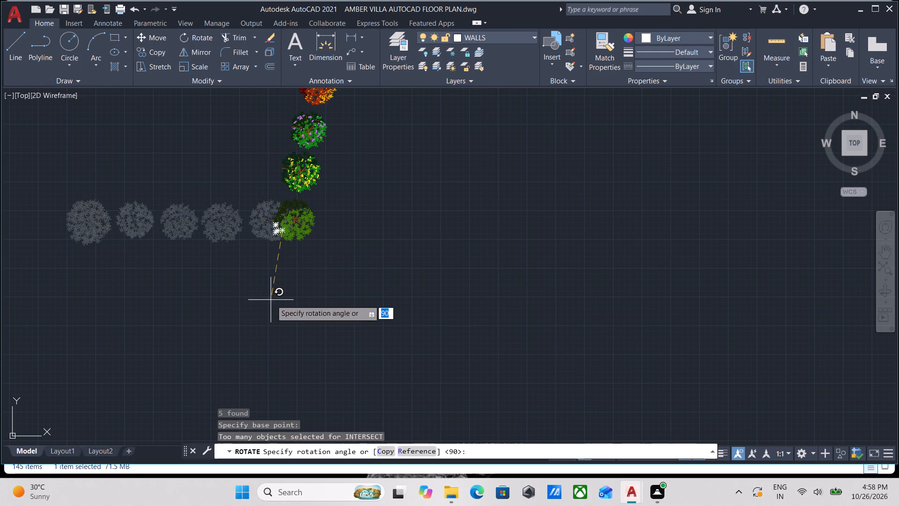
click(283, 295)
Scale up the vertical plant group from its bottom plant until the row is roughly as long as the lower green strip.
scroll(287, 287, down, 1)
middle_drag(286, 291, 284, 371)
click(294, 286)
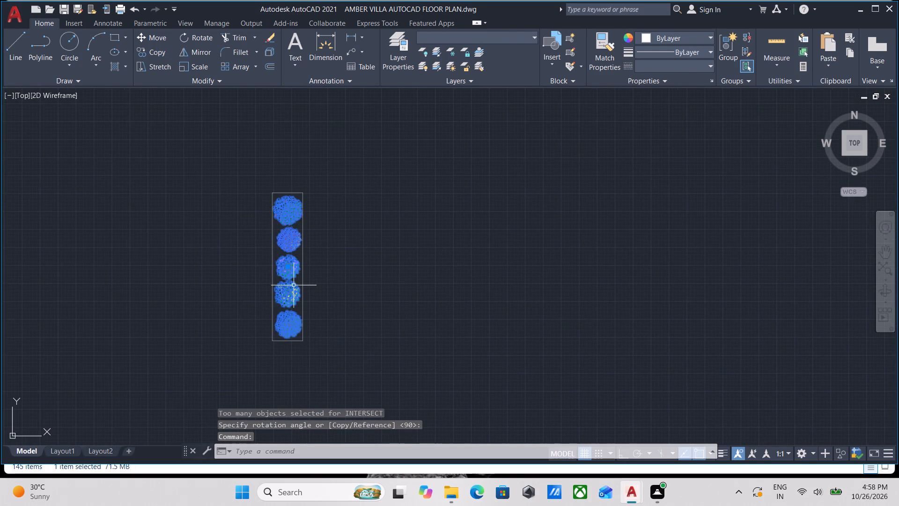
middle_drag(286, 317, 186, 281)
middle_drag(167, 293, 192, 328)
scroll(222, 311, down, 1)
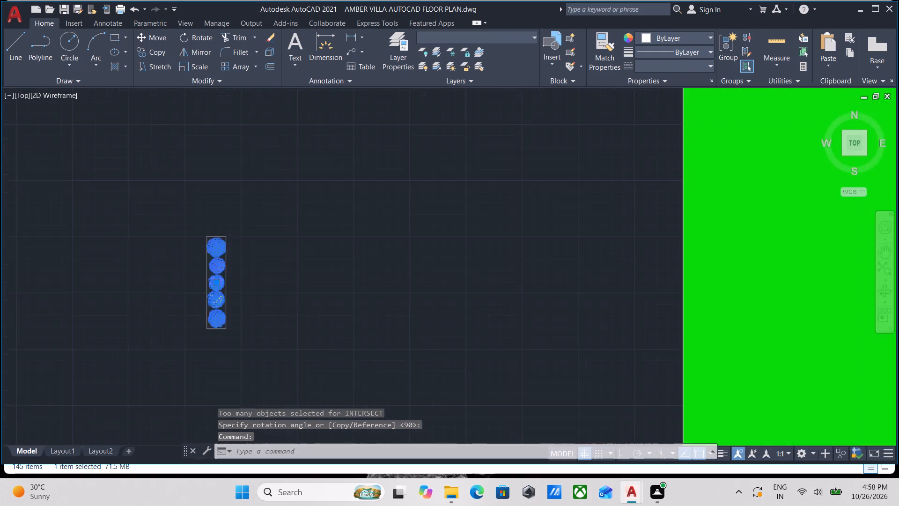
scroll(226, 313, down, 4)
middle_drag(222, 300, 223, 295)
scroll(209, 291, up, 3)
middle_drag(225, 302, 225, 309)
text(sca)
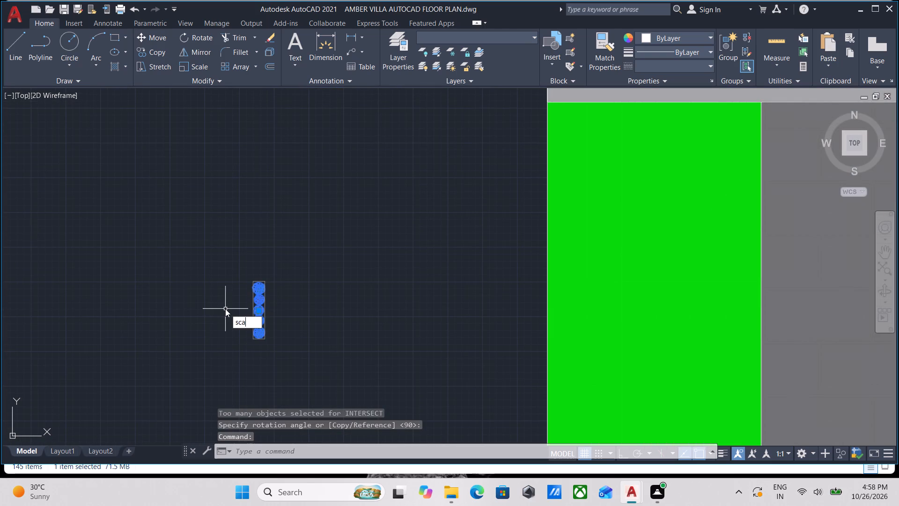
key(Return)
scroll(257, 370, up, 1)
scroll(252, 311, up, 1)
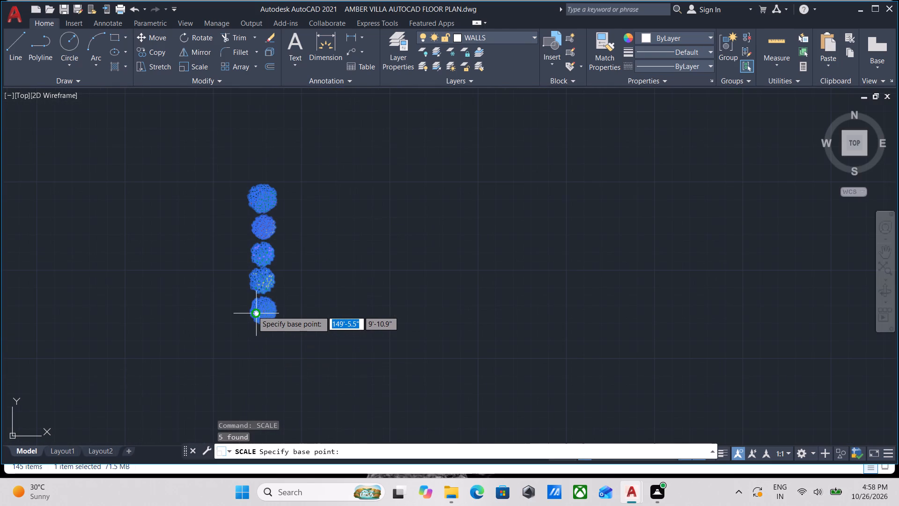
click(264, 312)
scroll(278, 158, down, 2)
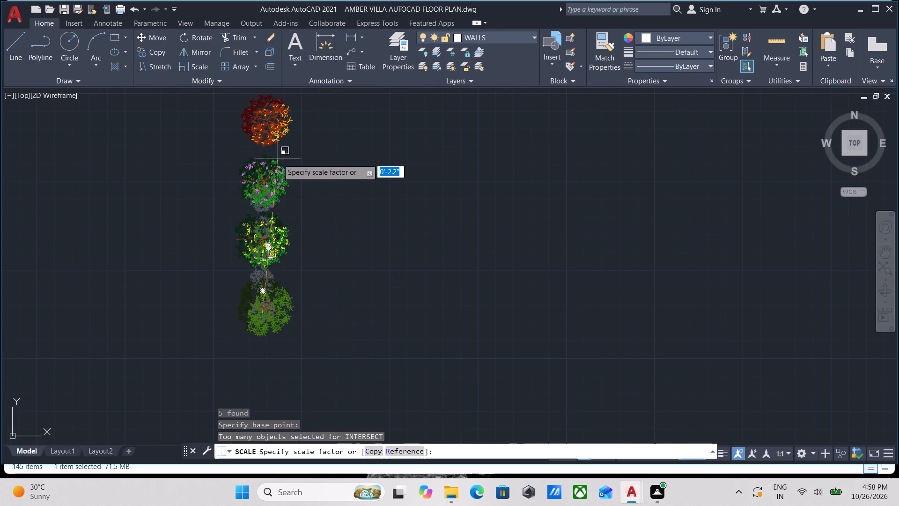
scroll(278, 159, down, 1)
middle_drag(280, 151, 273, 299)
scroll(280, 218, down, 2)
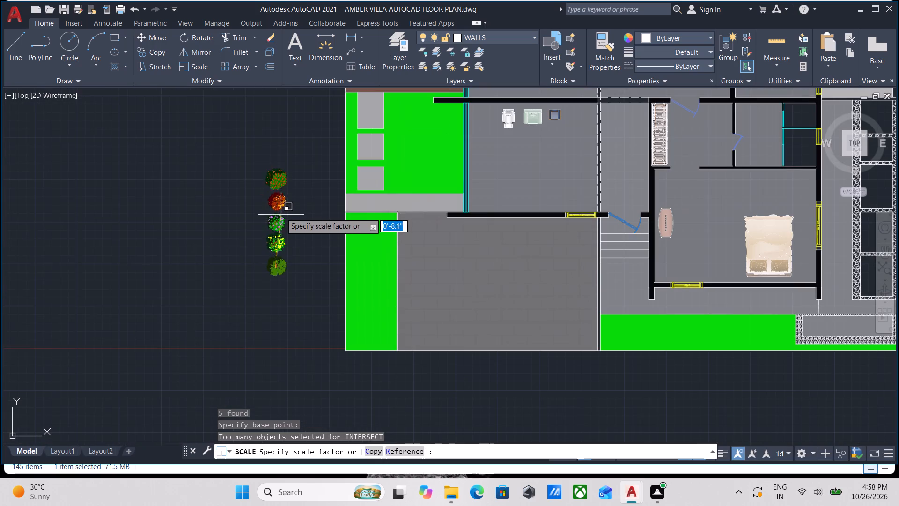
click(281, 202)
Move the enlarged plant group onto the lower green strip, along its outer west edge.
click(288, 276)
click(267, 237)
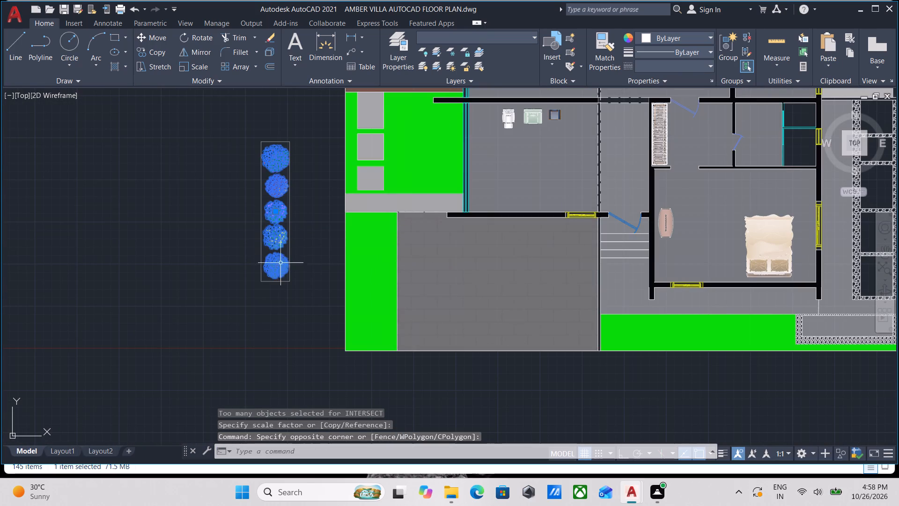
key(m)
key(Return)
click(268, 267)
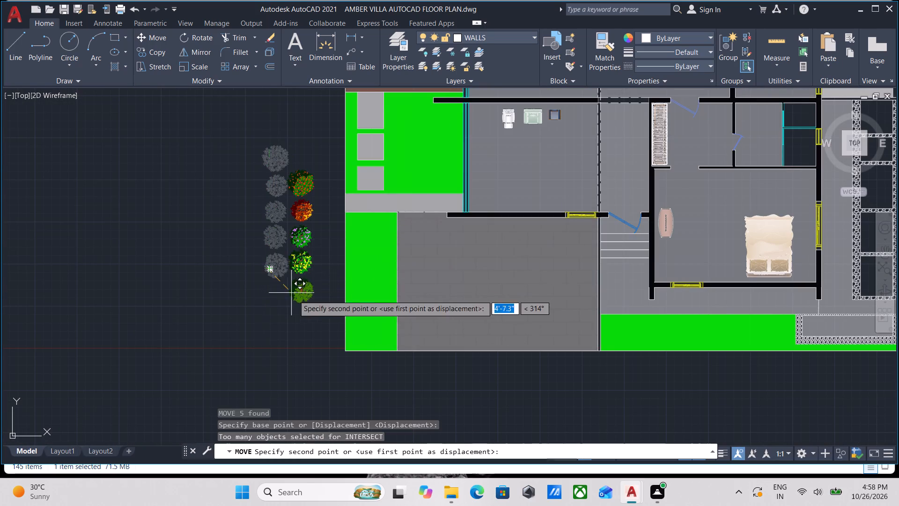
click(346, 337)
Copy the plant group from the green strip into the dark court between the pool and the dining room.
scroll(351, 259, up, 1)
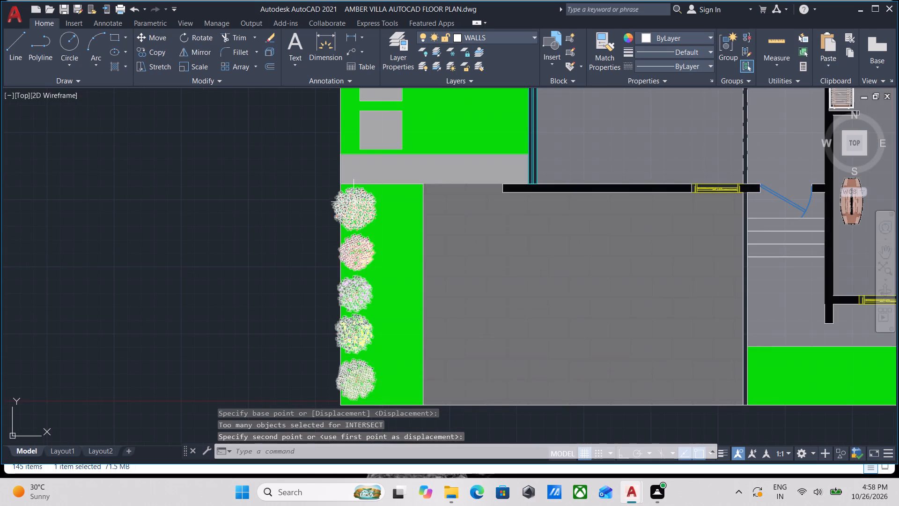
click(352, 203)
middle_drag(352, 203, 350, 239)
text(co)
key(Return)
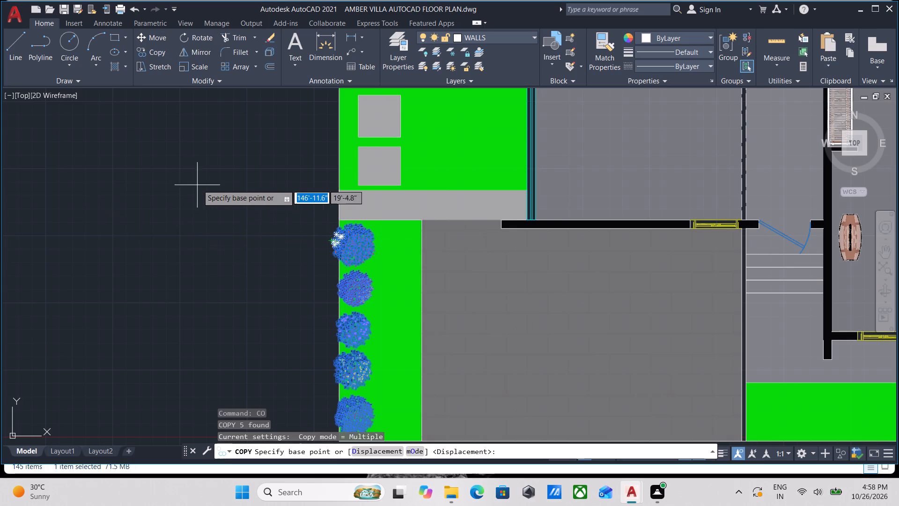
scroll(202, 184, down, 3)
scroll(238, 261, up, 3)
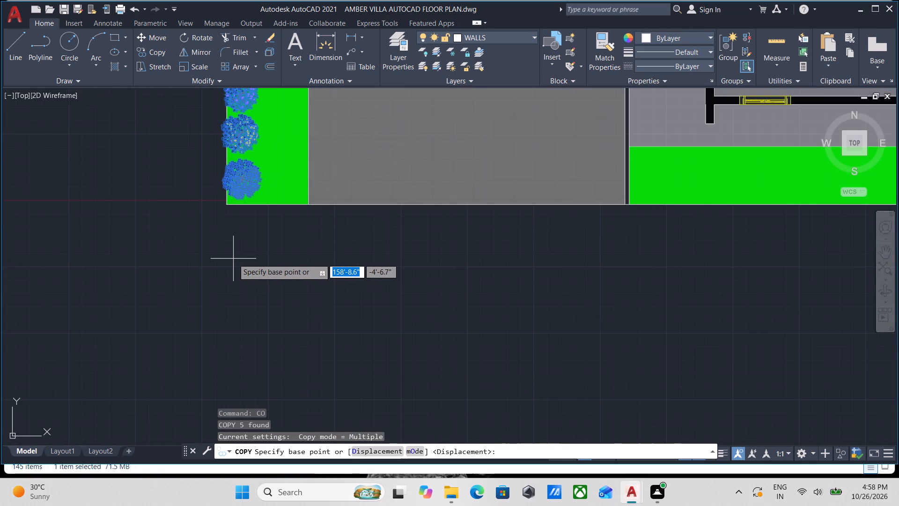
scroll(239, 249, up, 2)
middle_drag(225, 230, 209, 363)
click(223, 242)
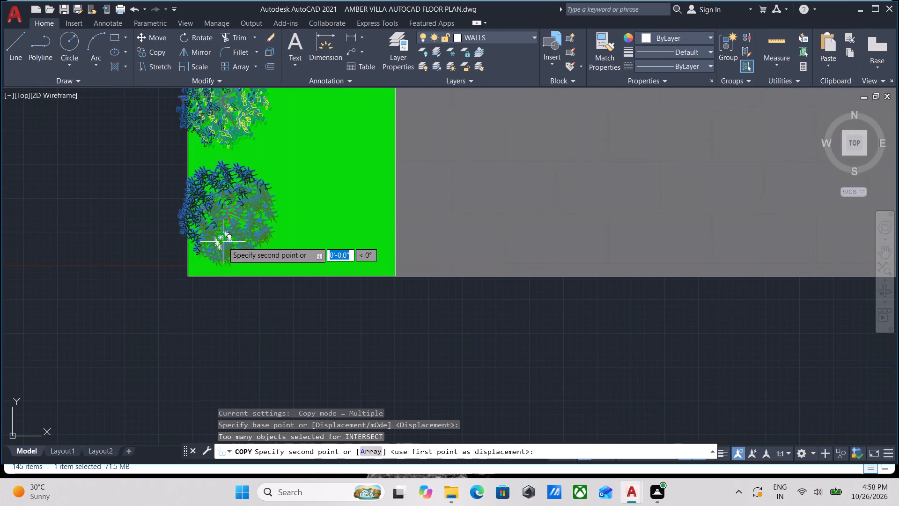
scroll(224, 197, down, 1)
middle_drag(214, 231, 151, 465)
scroll(243, 204, down, 1)
middle_drag(243, 204, 223, 492)
scroll(241, 252, down, 2)
middle_drag(238, 255, 208, 488)
scroll(206, 489, up, 1)
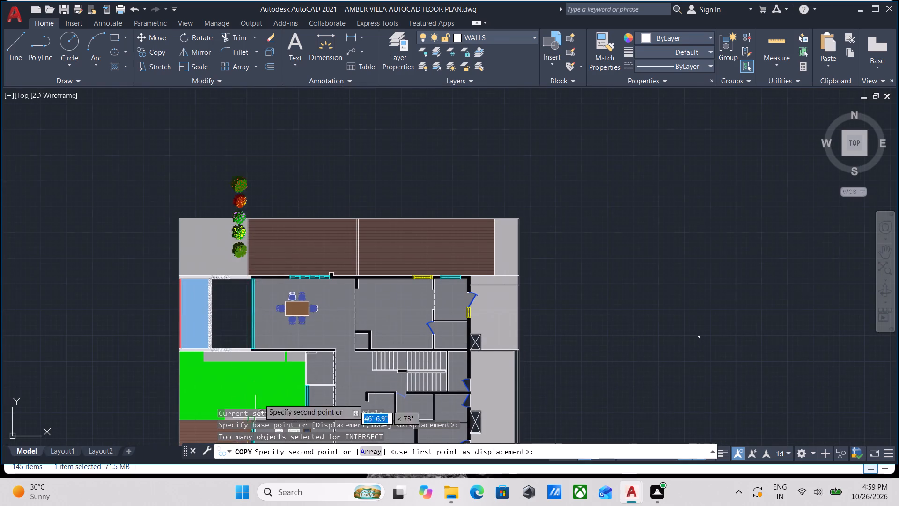
scroll(230, 343, up, 2)
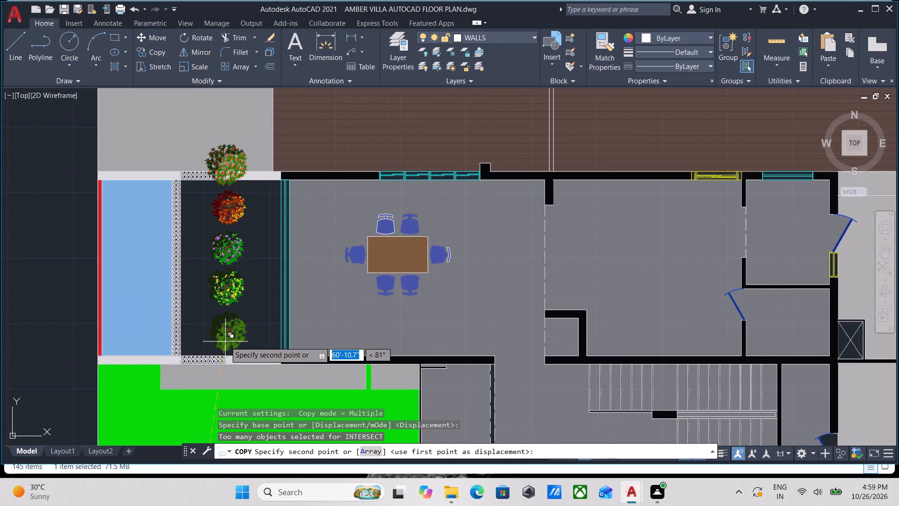
click(225, 342)
middle_drag(228, 291, 218, 347)
middle_drag(206, 307, 204, 347)
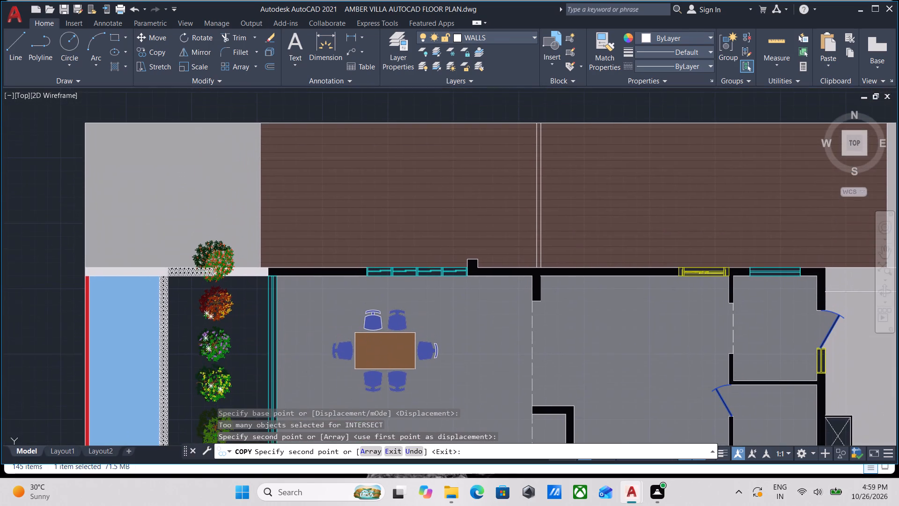
key(Escape)
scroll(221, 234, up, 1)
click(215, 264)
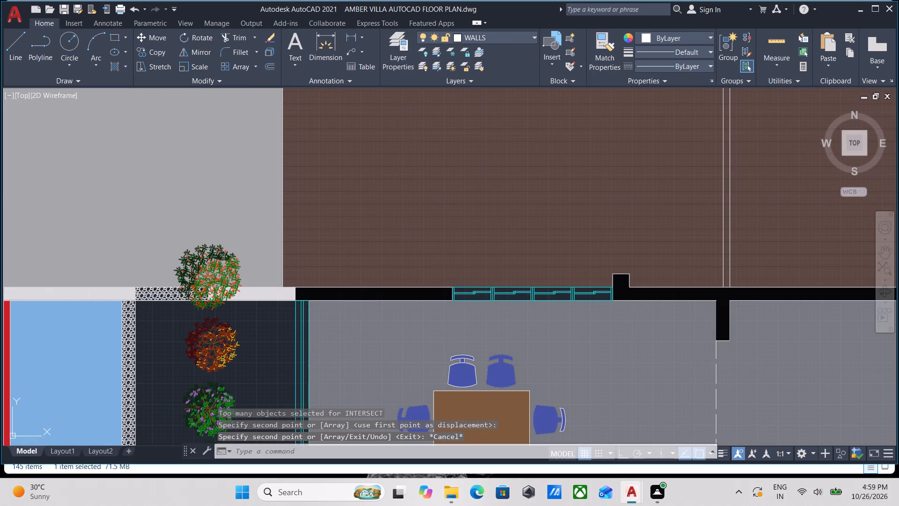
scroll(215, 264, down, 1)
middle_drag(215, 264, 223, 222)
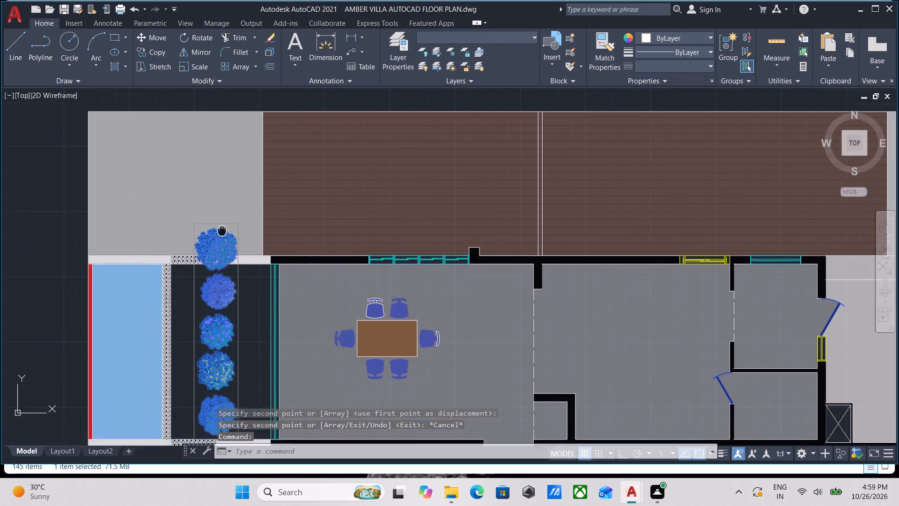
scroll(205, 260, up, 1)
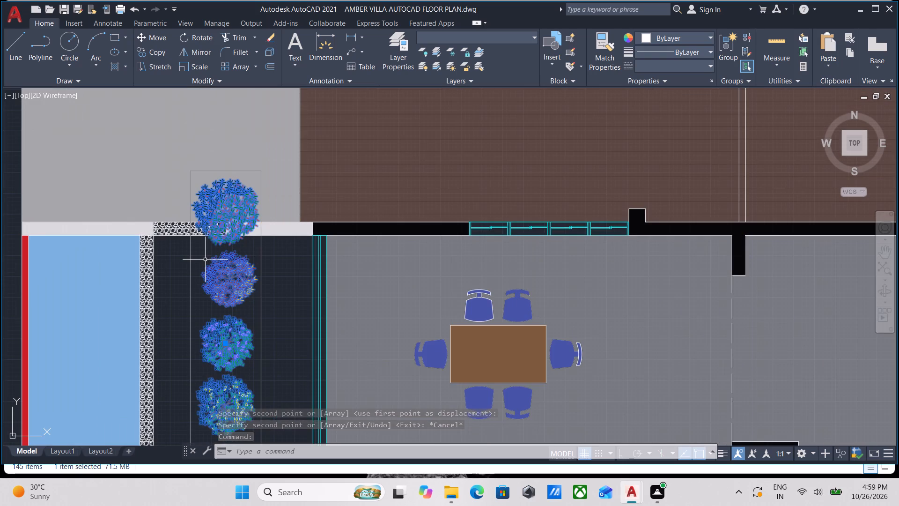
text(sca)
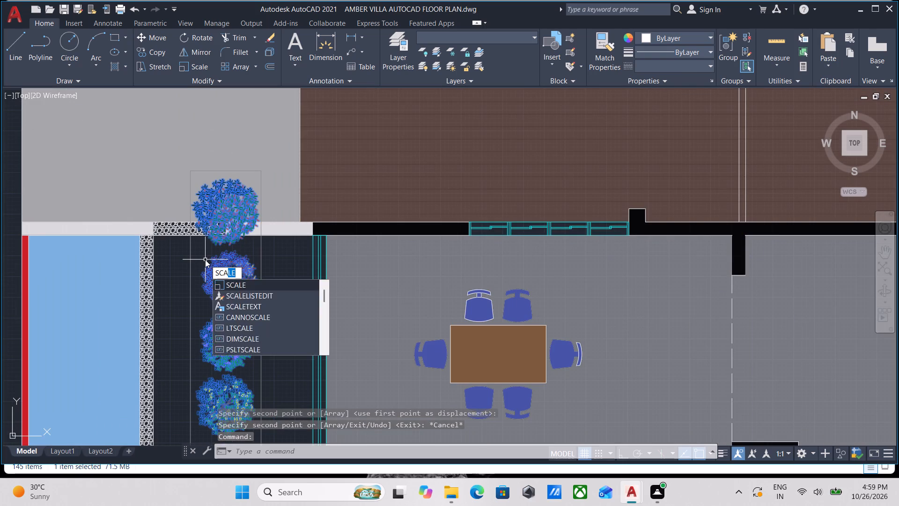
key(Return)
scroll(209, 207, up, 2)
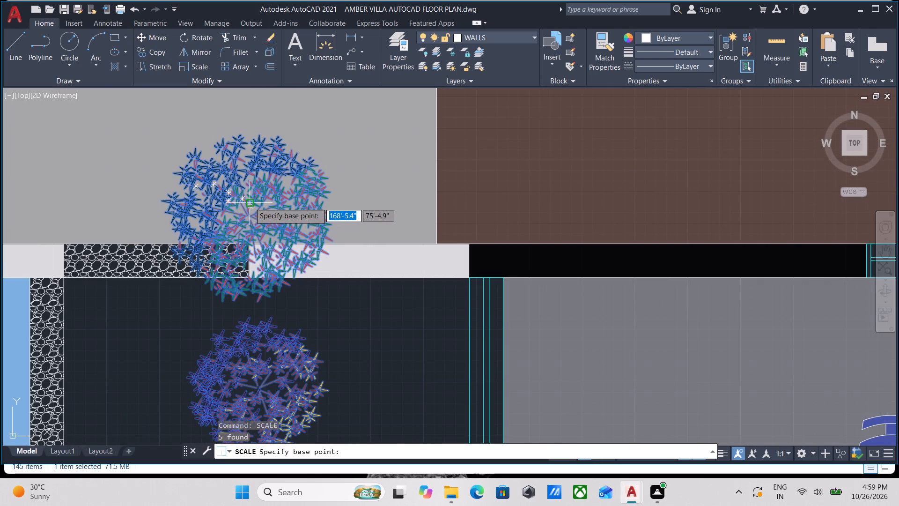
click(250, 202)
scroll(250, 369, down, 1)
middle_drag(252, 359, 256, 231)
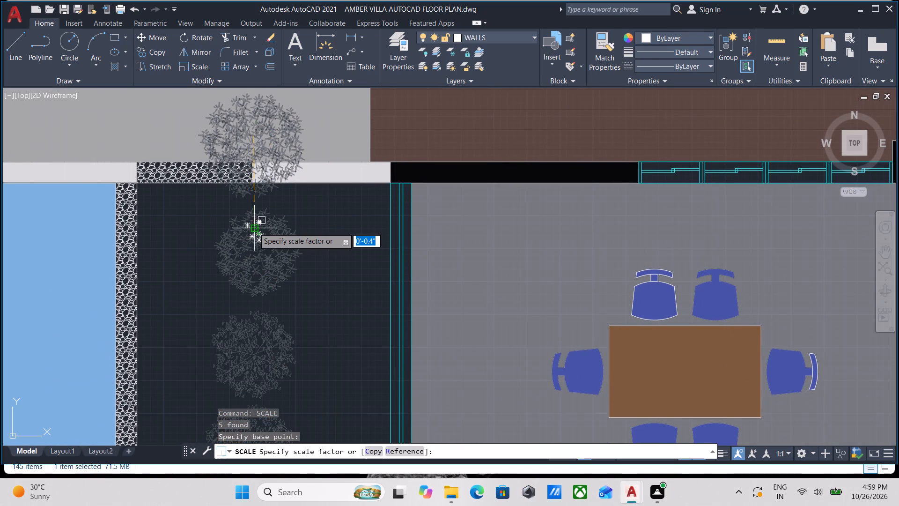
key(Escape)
Scale the court's plant group by about 0.8 from its bottom plant so the row fits between the court's end walls.
scroll(236, 250, down, 2)
middle_drag(237, 263, 216, 195)
scroll(237, 262, up, 1)
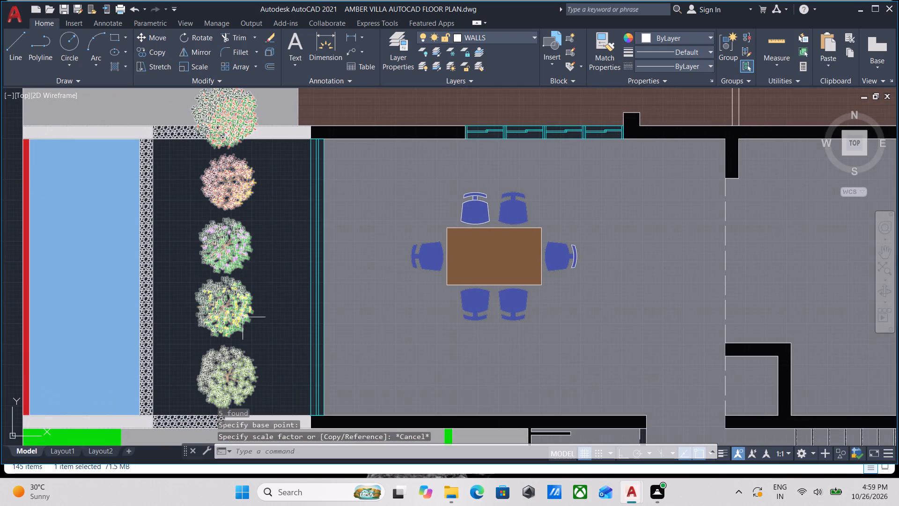
click(225, 309)
text(sca)
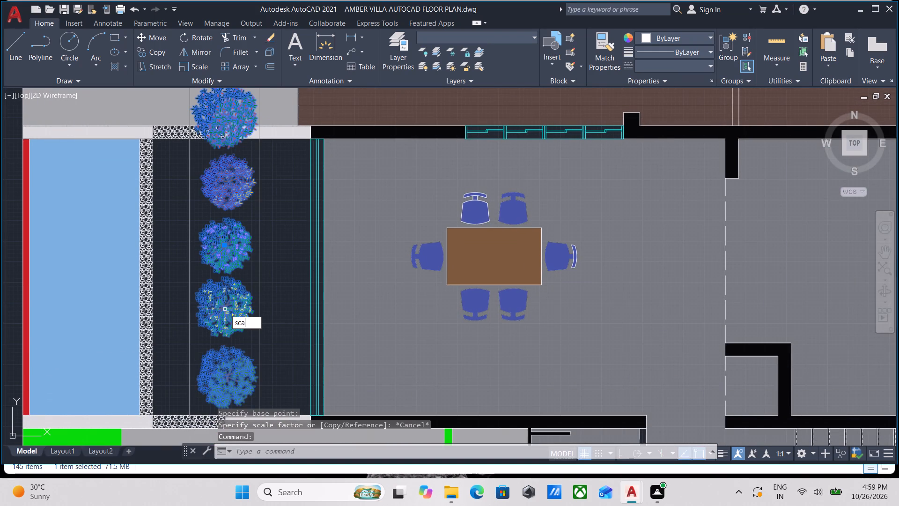
key(Return)
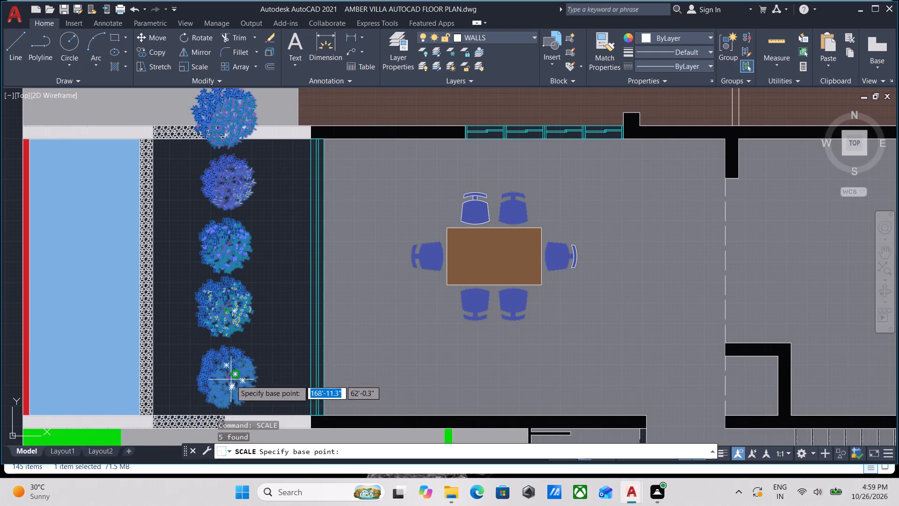
click(231, 380)
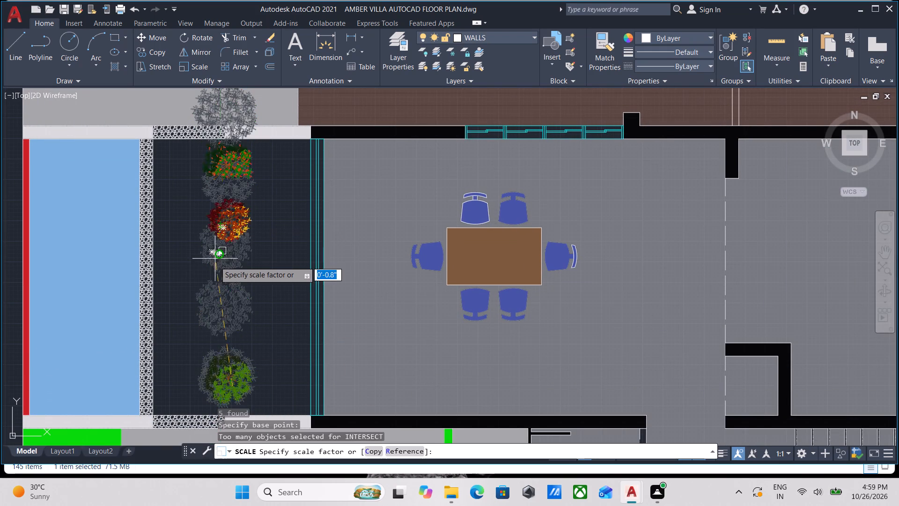
click(216, 256)
scroll(229, 241, down, 2)
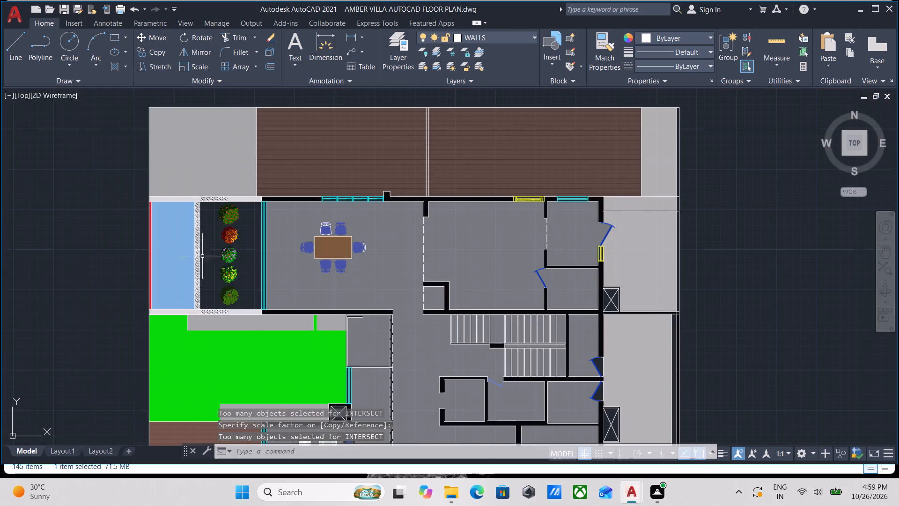
Hatch the court around the plants with a solid green fill.
scroll(205, 264, up, 2)
middle_drag(227, 266, 192, 271)
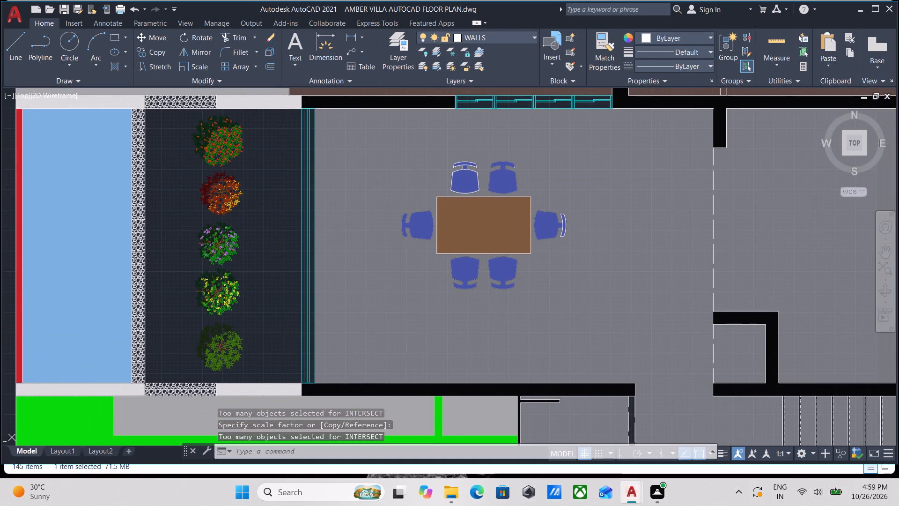
key(h)
key(Return)
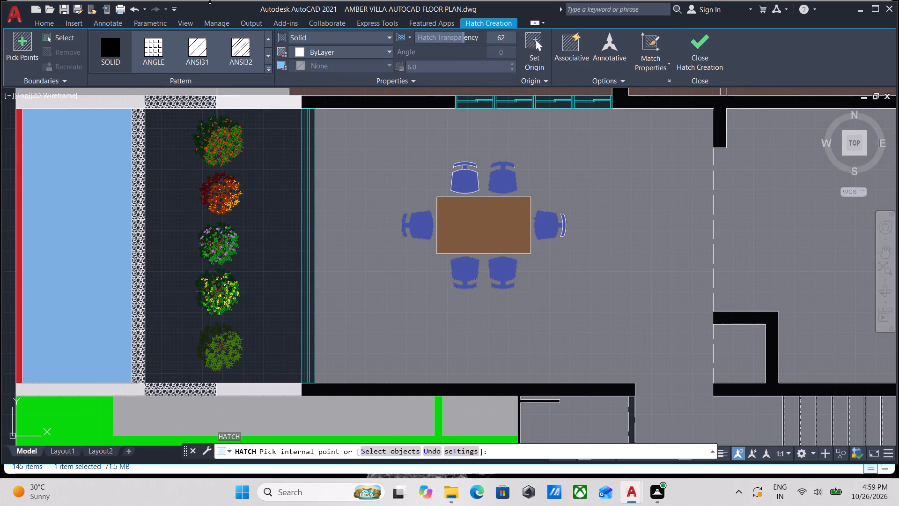
click(109, 42)
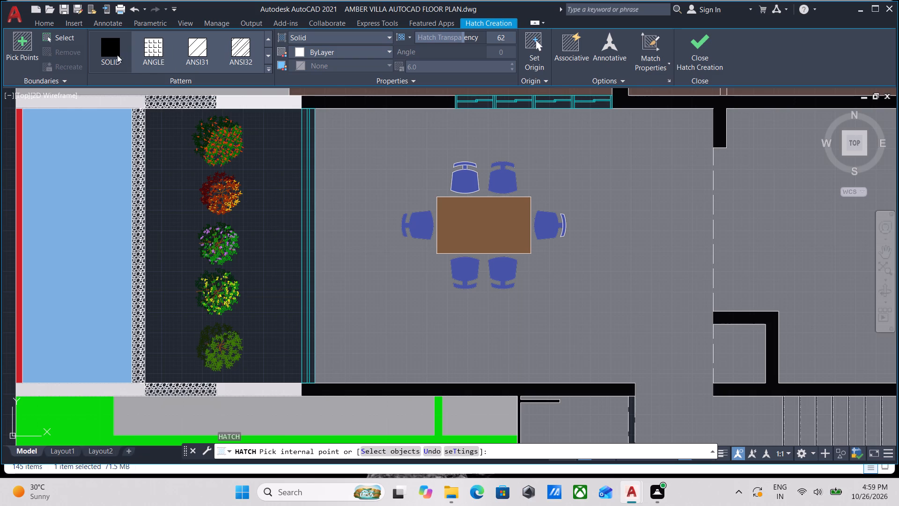
click(110, 55)
click(301, 51)
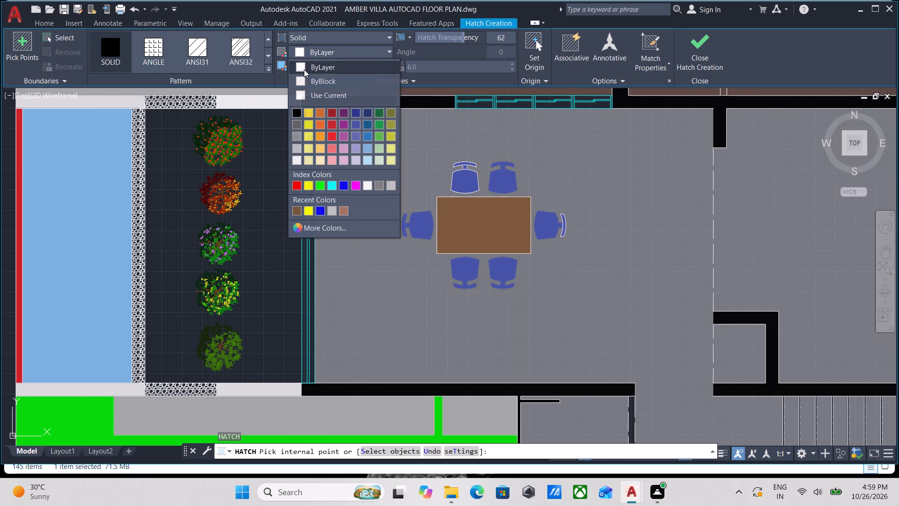
click(318, 186)
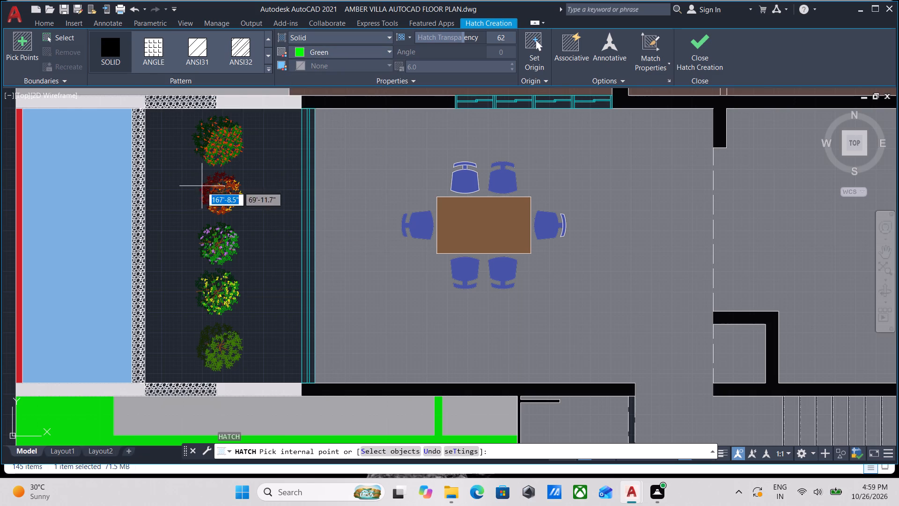
click(194, 187)
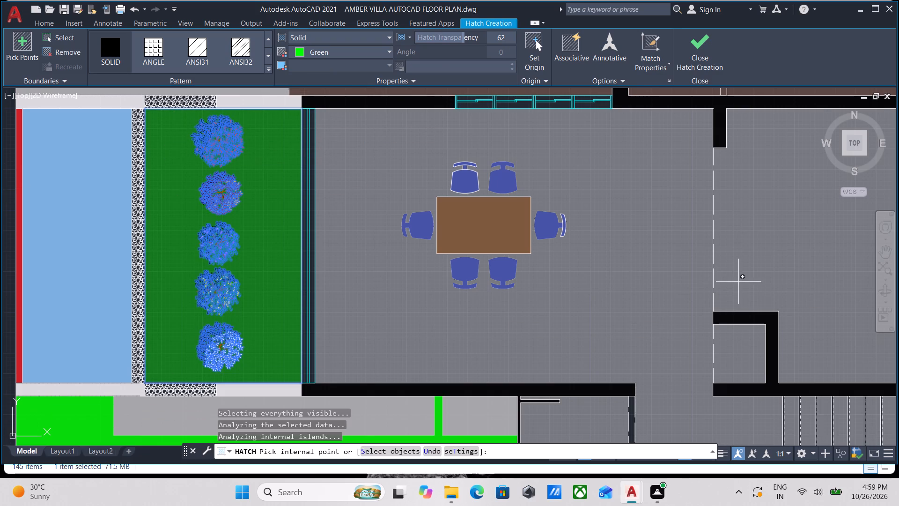
click(712, 61)
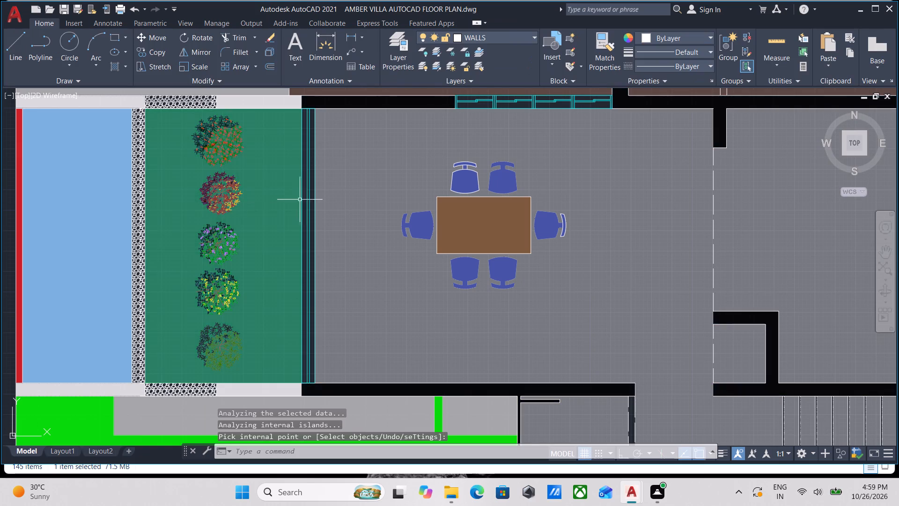
Copy the court's plant group onto the grey northwest terrace, along its west edge just above the pool.
scroll(364, 193, down, 1)
middle_drag(364, 193, 396, 156)
scroll(433, 173, down, 1)
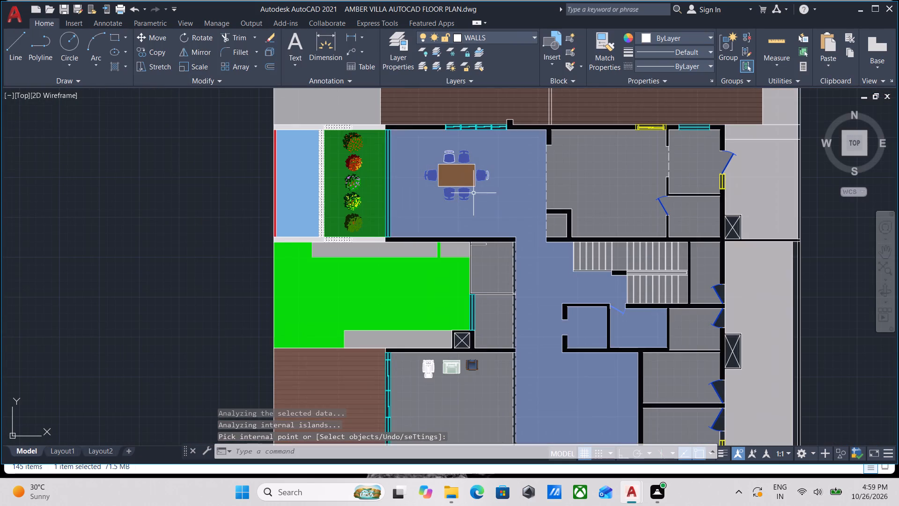
middle_drag(473, 193, 384, 177)
middle_drag(446, 236, 407, 320)
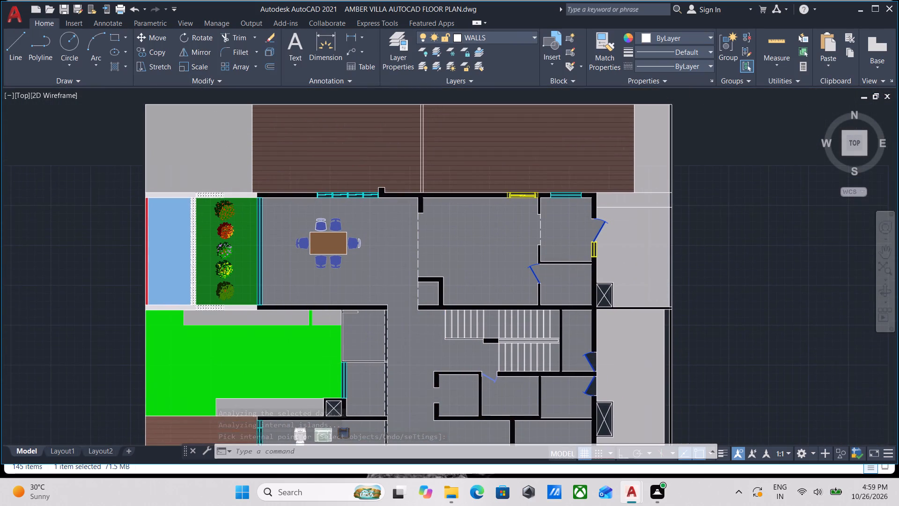
middle_drag(407, 320, 457, 250)
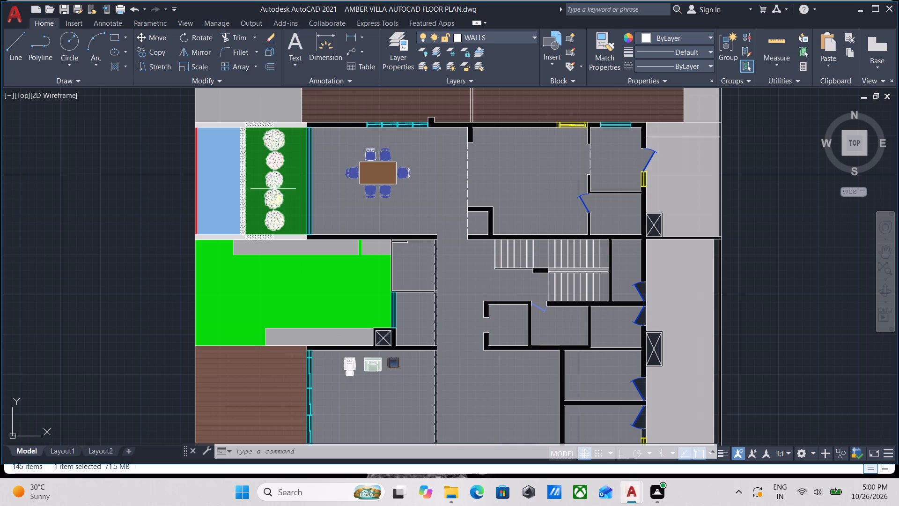
click(273, 187)
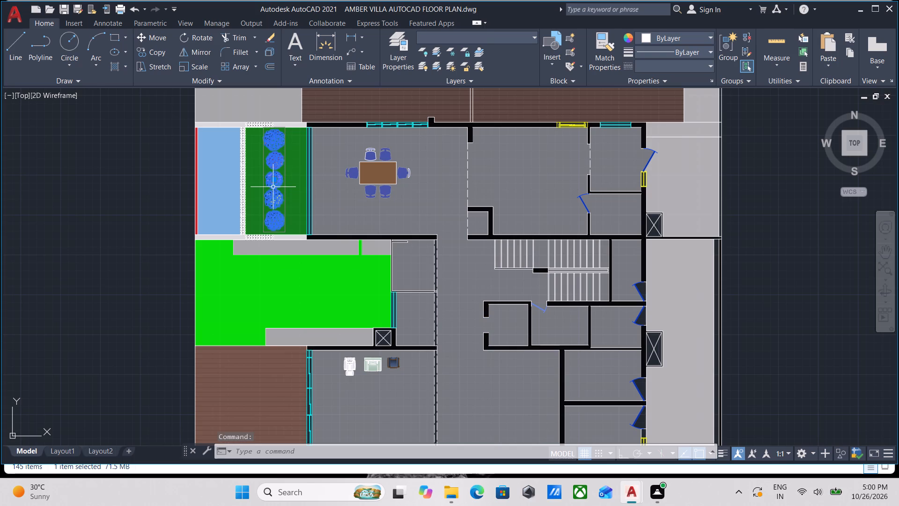
key(c)
key(o)
key(Return)
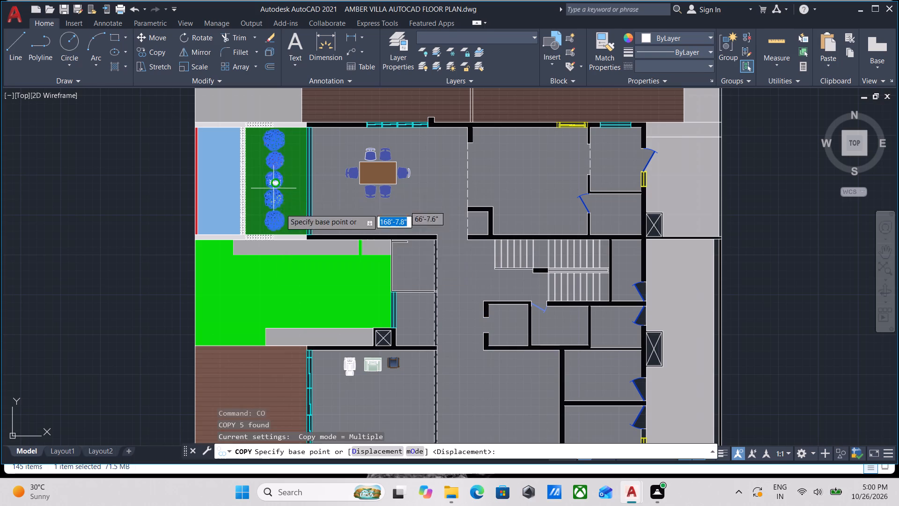
scroll(283, 221, up, 2)
click(268, 225)
middle_drag(215, 169, 346, 414)
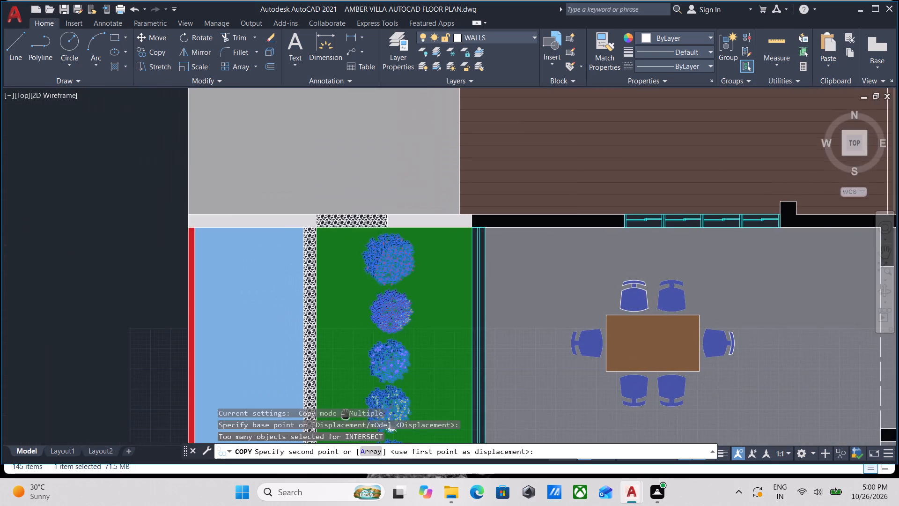
scroll(246, 221, down, 1)
middle_drag(246, 228, 299, 368)
scroll(296, 363, up, 1)
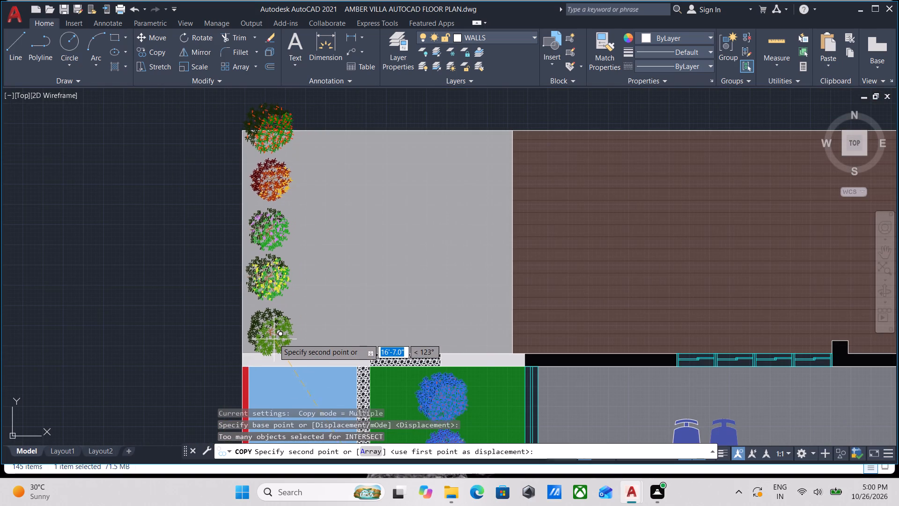
click(274, 339)
Place one more copy of the plant group in the empty space north of the terrace and end the copying.
scroll(327, 246, down, 2)
middle_drag(332, 246, 201, 226)
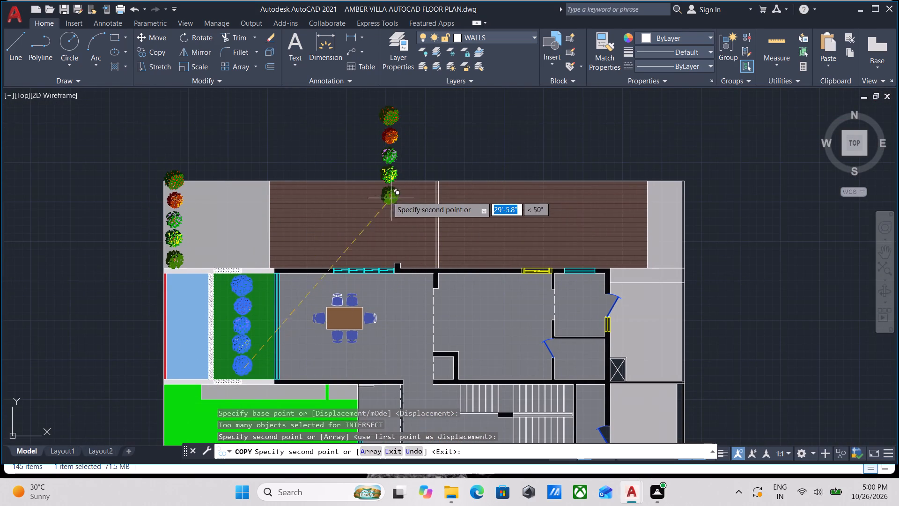
middle_drag(376, 185, 398, 291)
click(277, 234)
scroll(295, 230, up, 2)
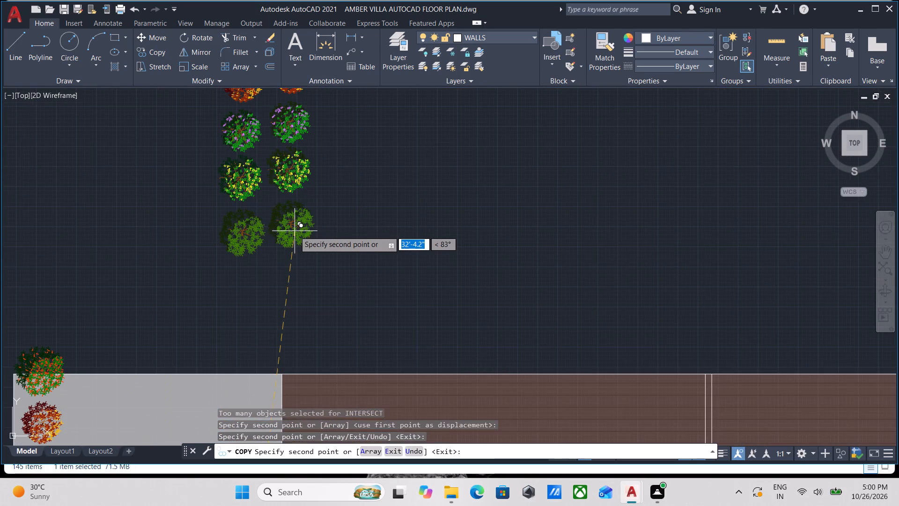
key(Escape)
Rotate the loose plant group north of the terrace by 270° about its bottom plant, with Ortho on, so the row runs horizontally.
drag(280, 281, 275, 272)
click(231, 208)
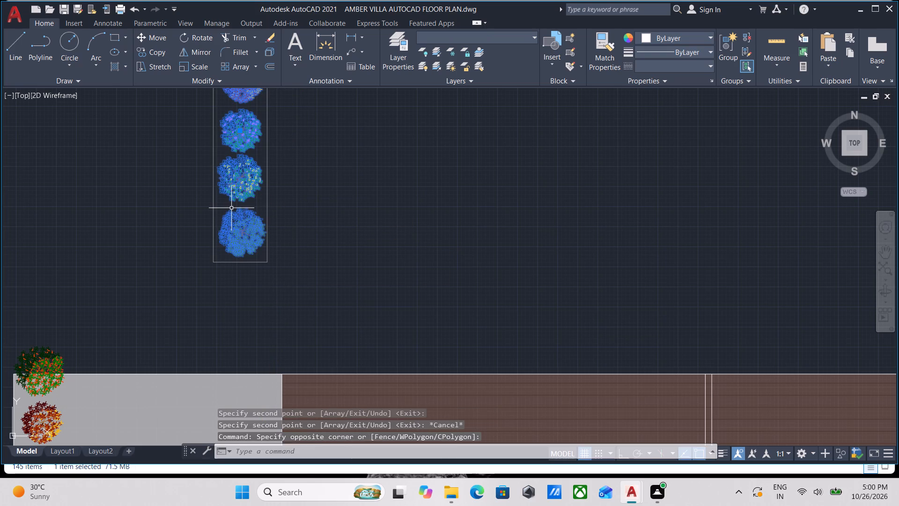
text(ro)
key(Return)
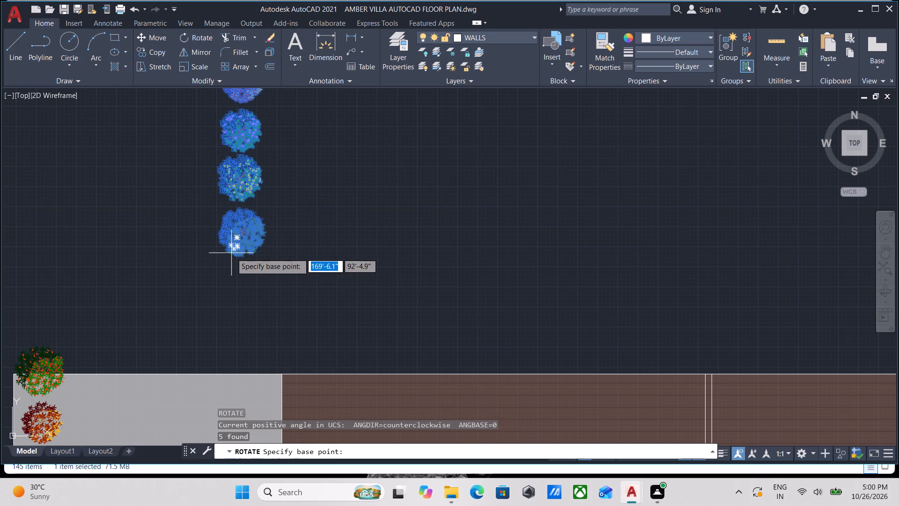
click(236, 253)
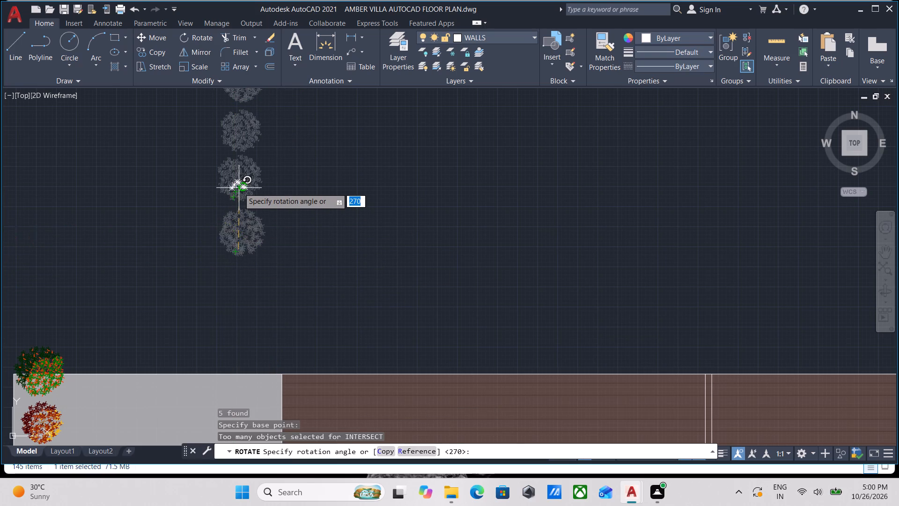
key(F8)
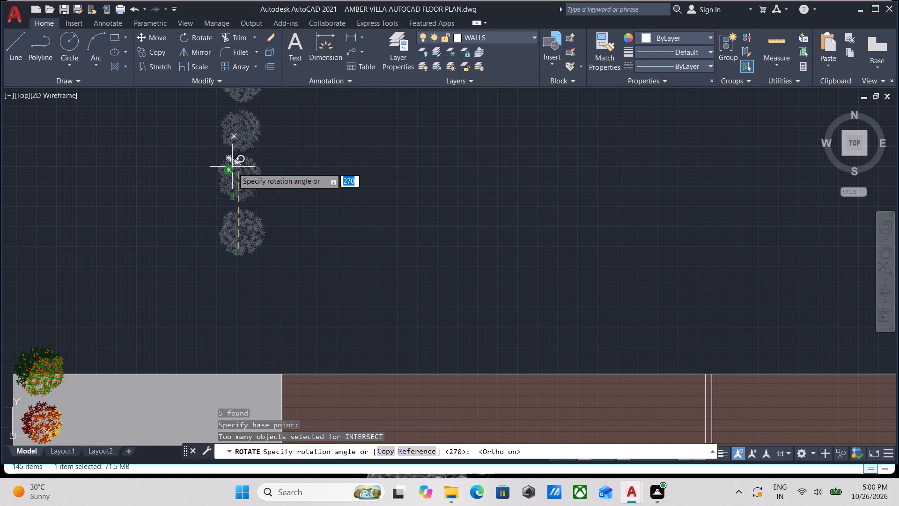
click(240, 302)
Move the horizontal plant row, with Ortho off, onto the grey terrace along its north edge, starting beside the vertical row.
click(343, 308)
click(272, 236)
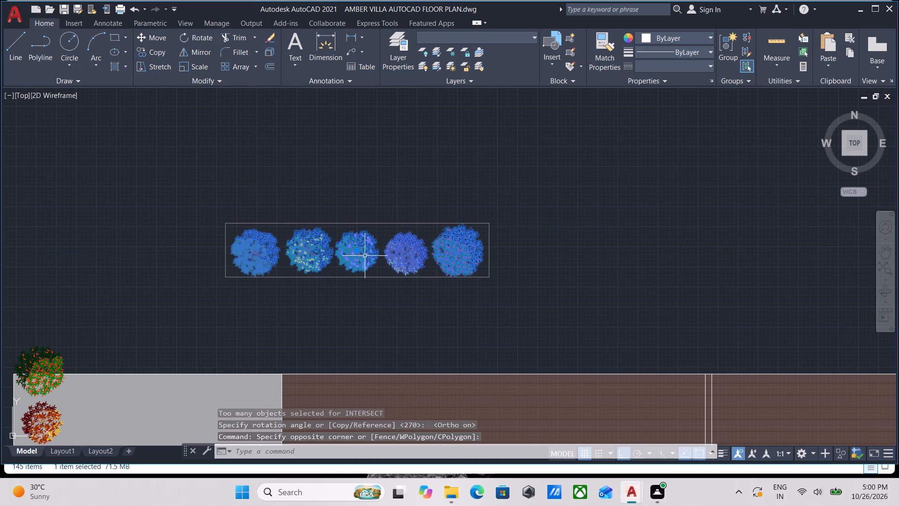
key(m)
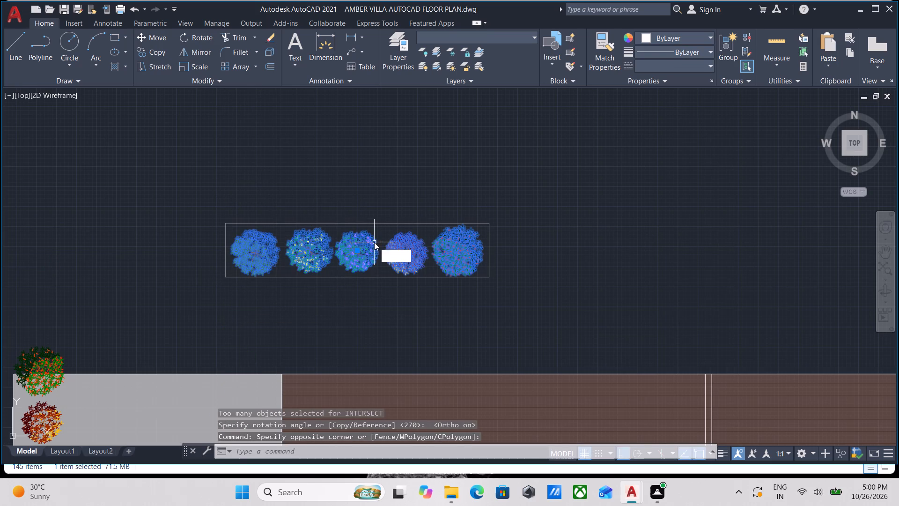
key(Return)
click(234, 254)
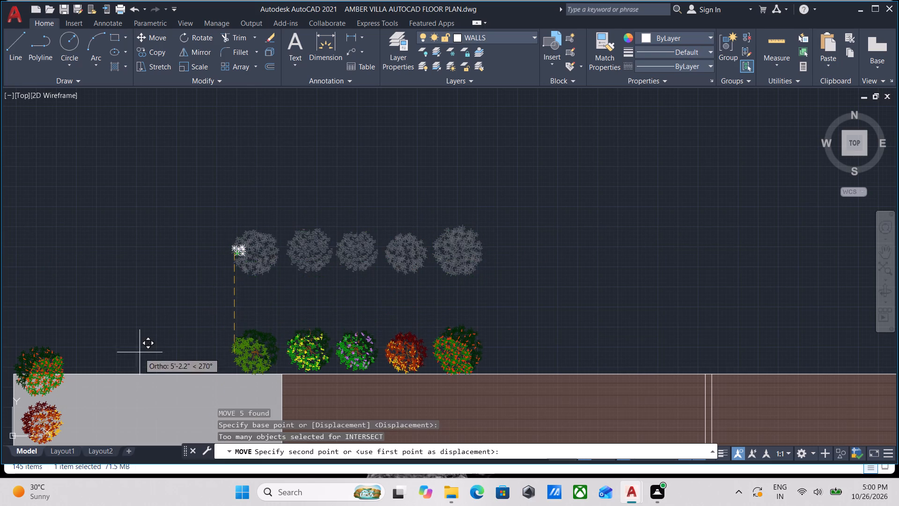
middle_drag(166, 330, 256, 256)
key(F8)
middle_drag(176, 298, 376, 200)
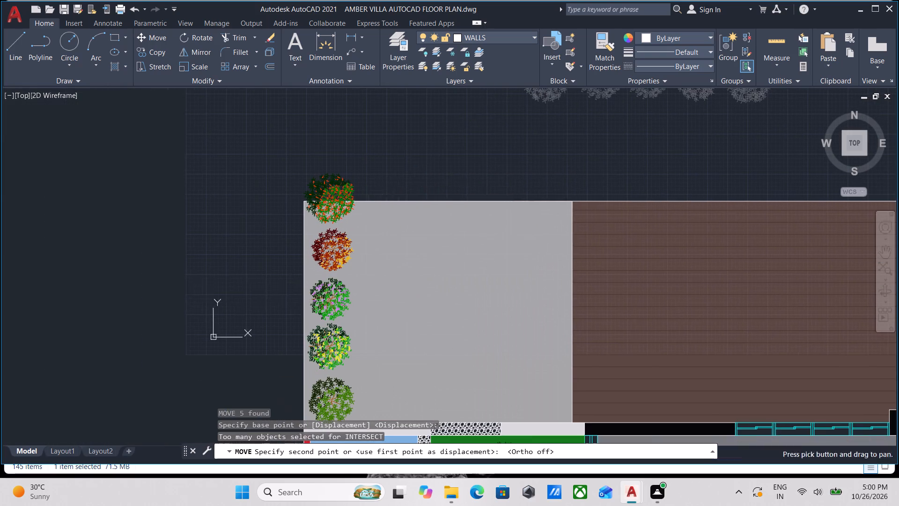
click(352, 231)
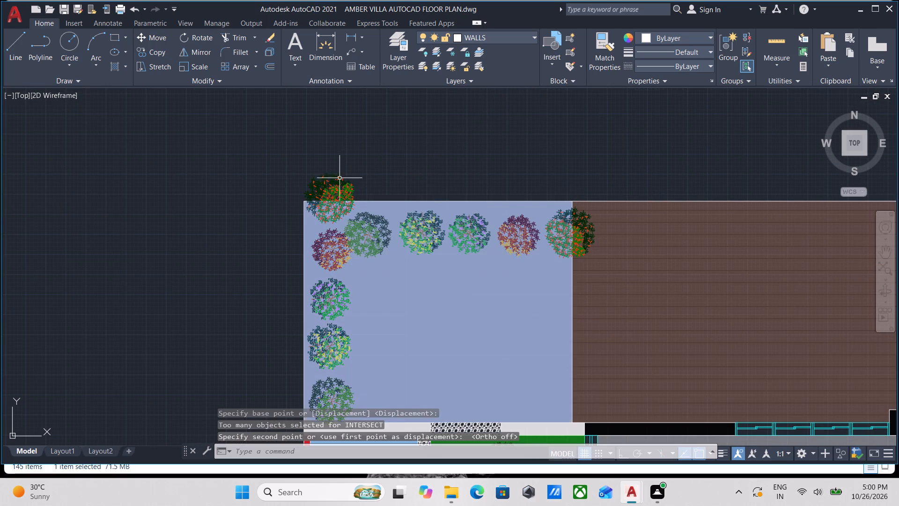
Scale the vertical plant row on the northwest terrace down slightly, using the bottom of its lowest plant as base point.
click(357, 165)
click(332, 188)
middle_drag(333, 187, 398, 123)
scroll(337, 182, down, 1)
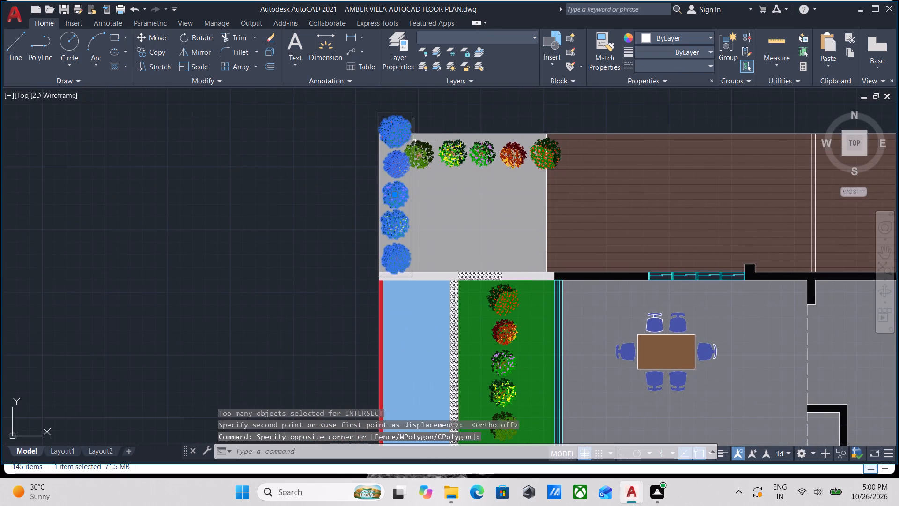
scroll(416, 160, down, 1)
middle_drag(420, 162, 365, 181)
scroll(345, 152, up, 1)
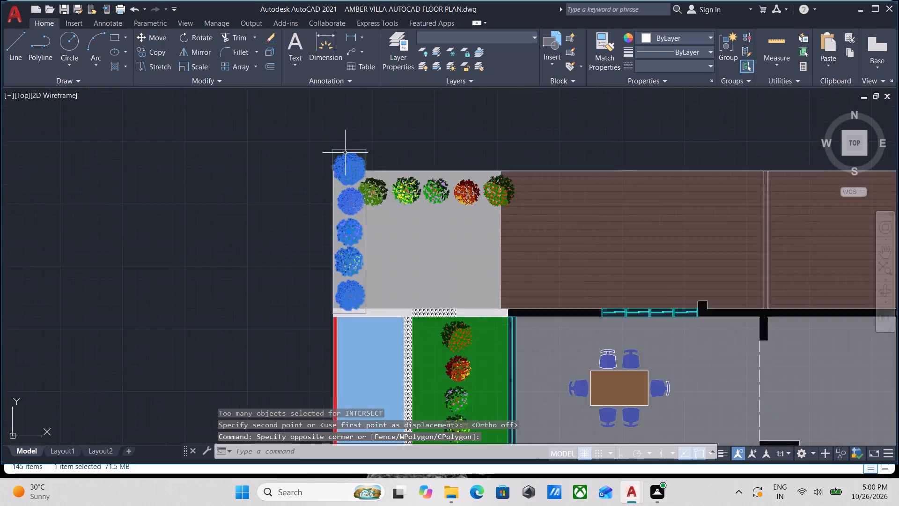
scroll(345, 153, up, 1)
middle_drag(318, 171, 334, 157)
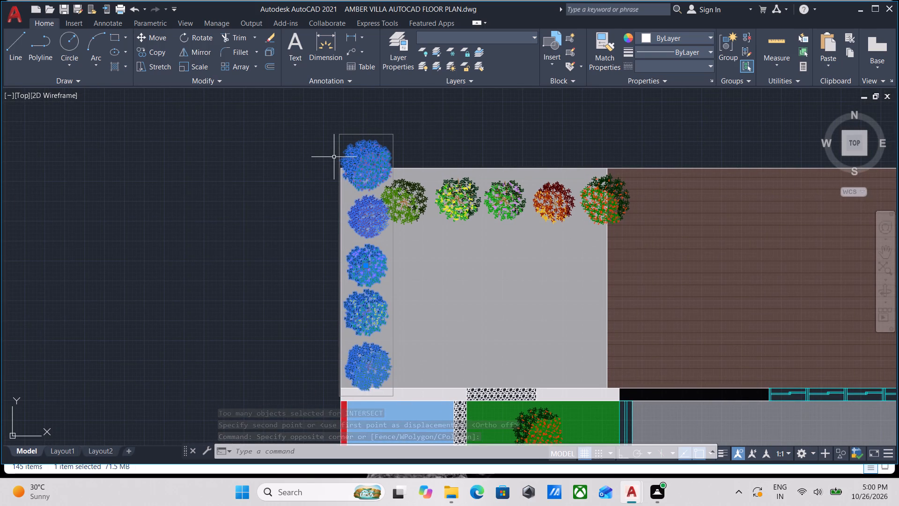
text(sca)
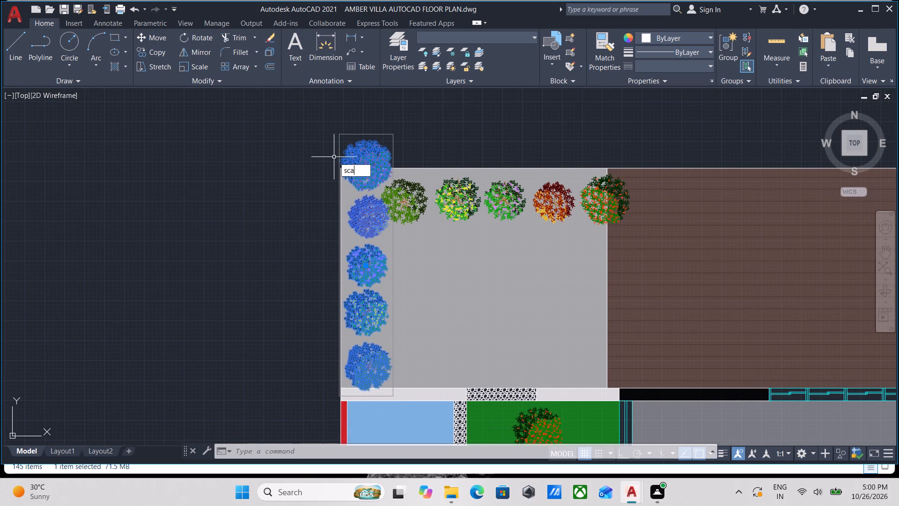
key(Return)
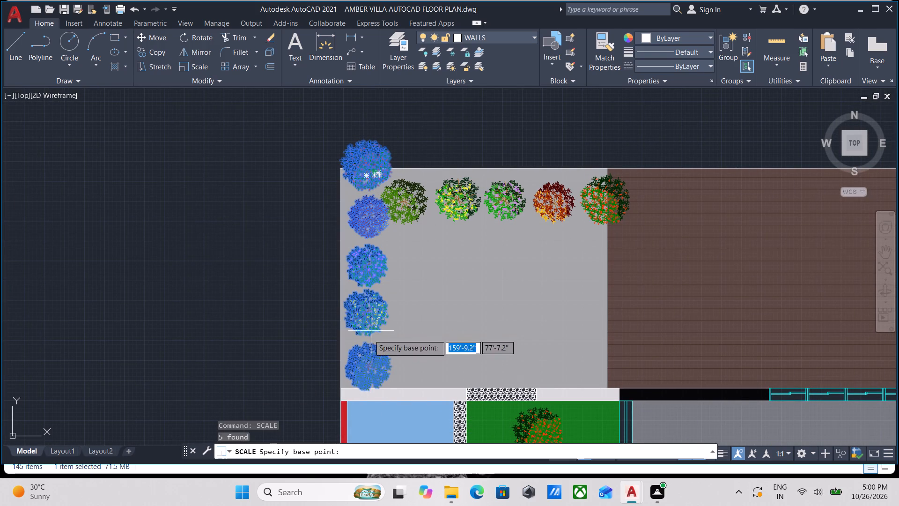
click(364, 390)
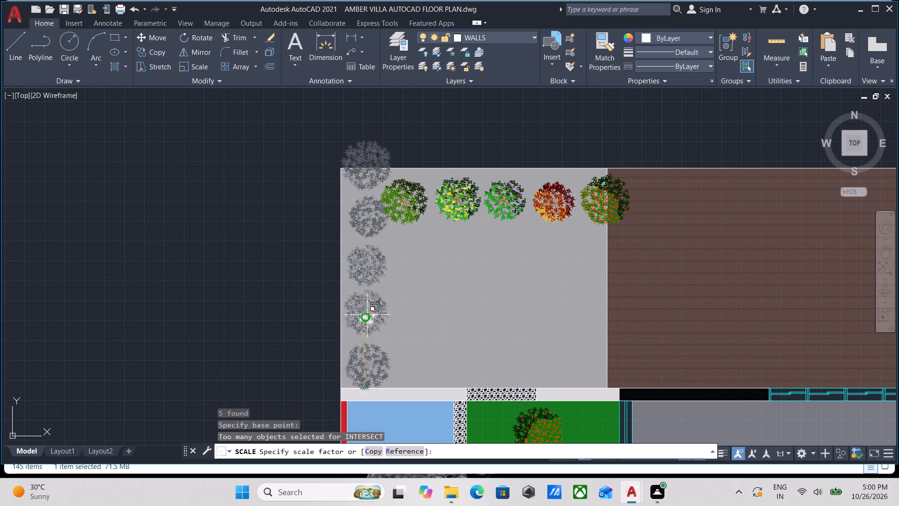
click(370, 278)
Erase the vertical plant row along the northwest terrace's west edge.
scroll(361, 223, up, 2)
click(368, 244)
scroll(368, 244, down, 2)
middle_click(368, 244)
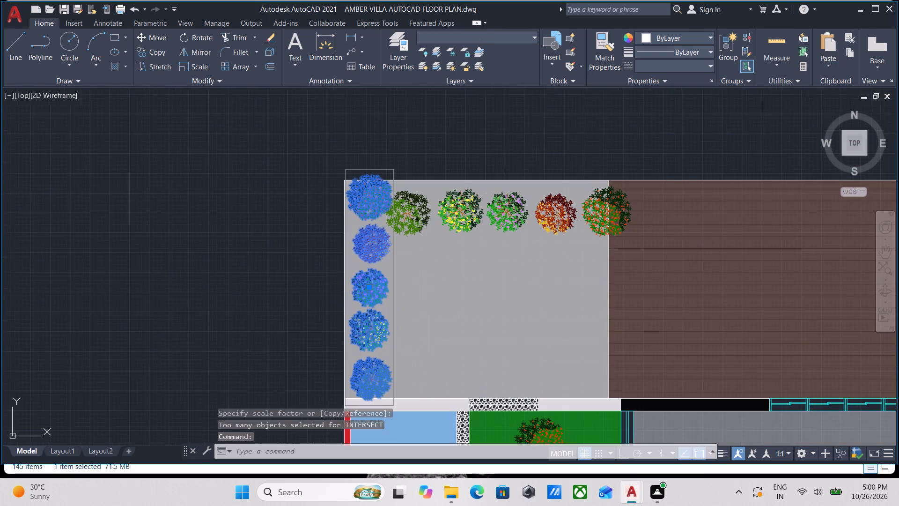
right_click(368, 244)
click(401, 278)
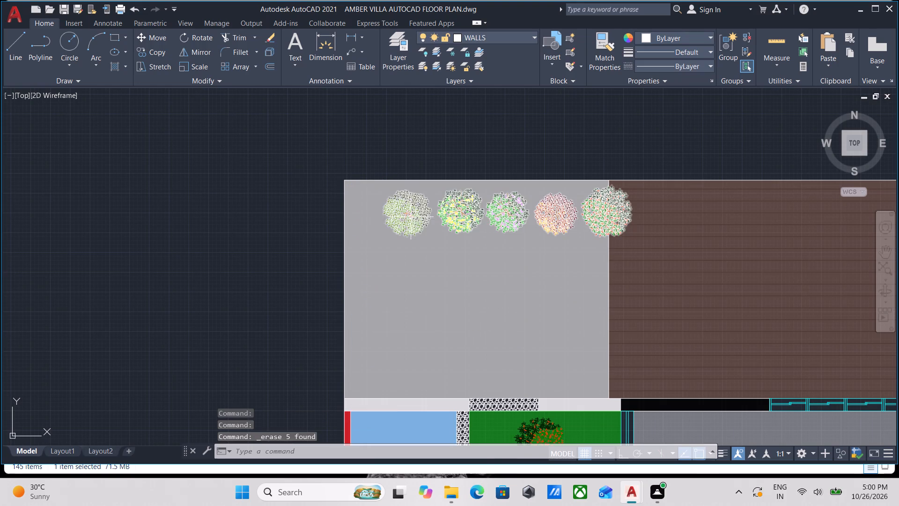
Rotate a copy of the terrace's horizontal plant row 270° about its westernmost plant, with Ortho on, so the copy runs south.
click(410, 216)
text(ro)
key(Return)
click(405, 215)
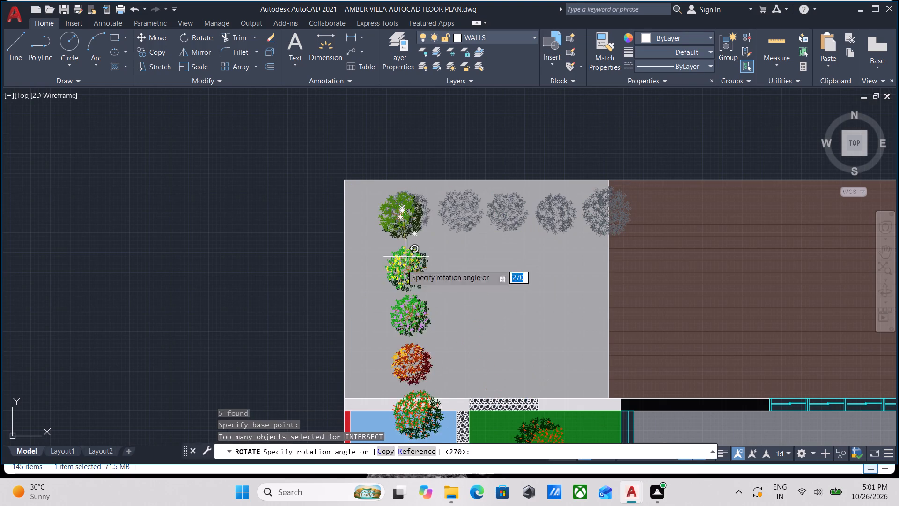
key(F8)
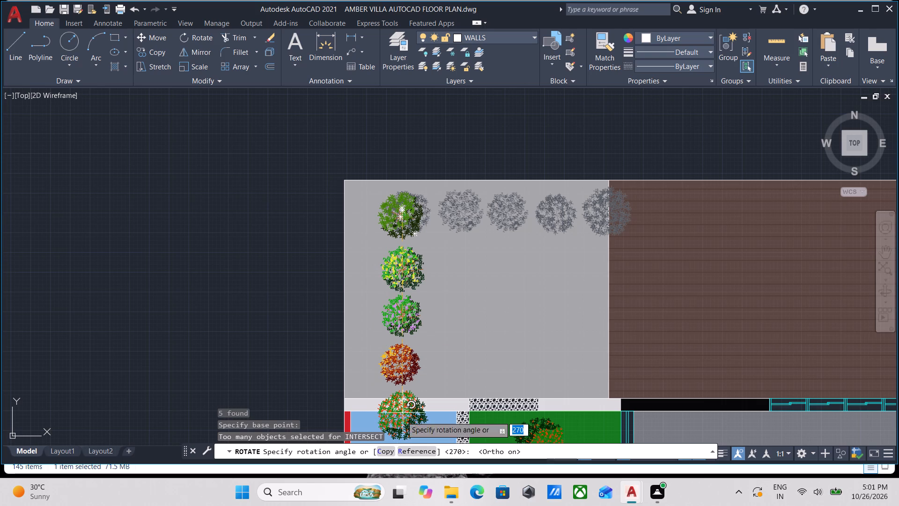
click(386, 454)
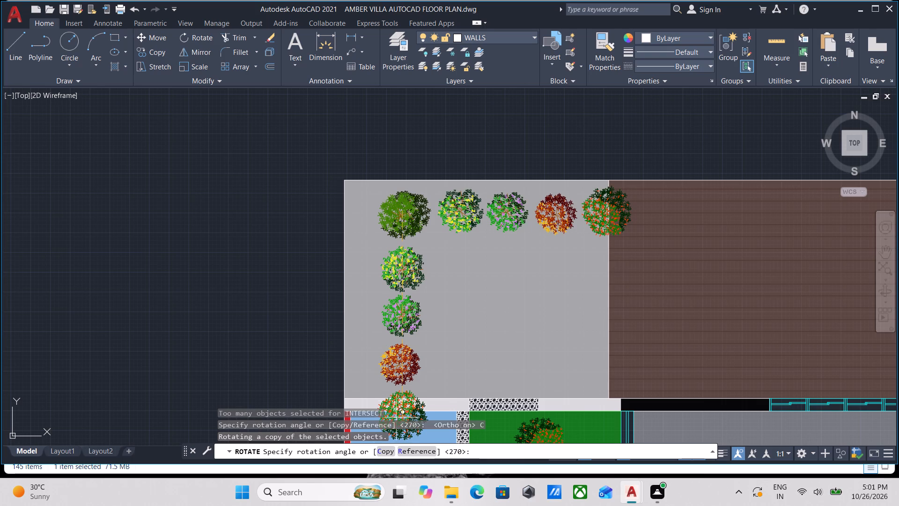
click(413, 303)
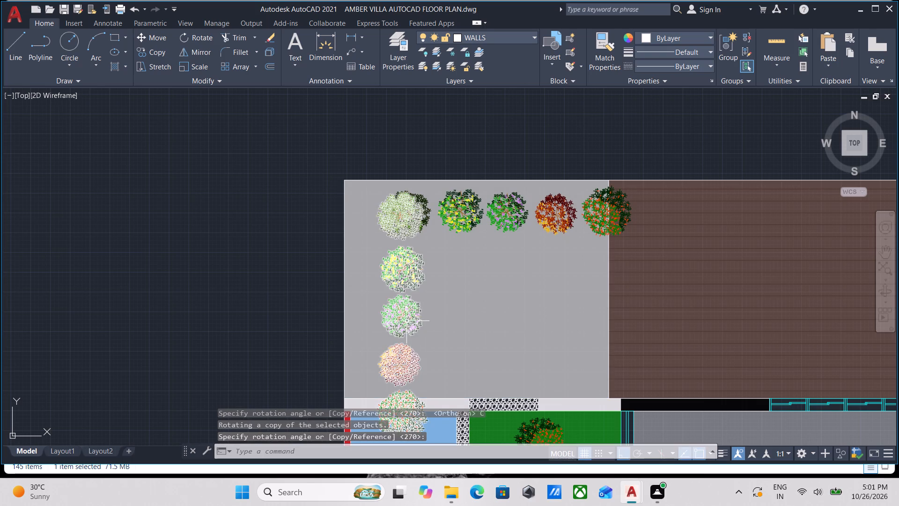
Move the new vertical plant row, with Ortho off, against the terrace's west edge so its bottom plant sits just above the pool.
click(406, 321)
middle_drag(420, 317, 443, 249)
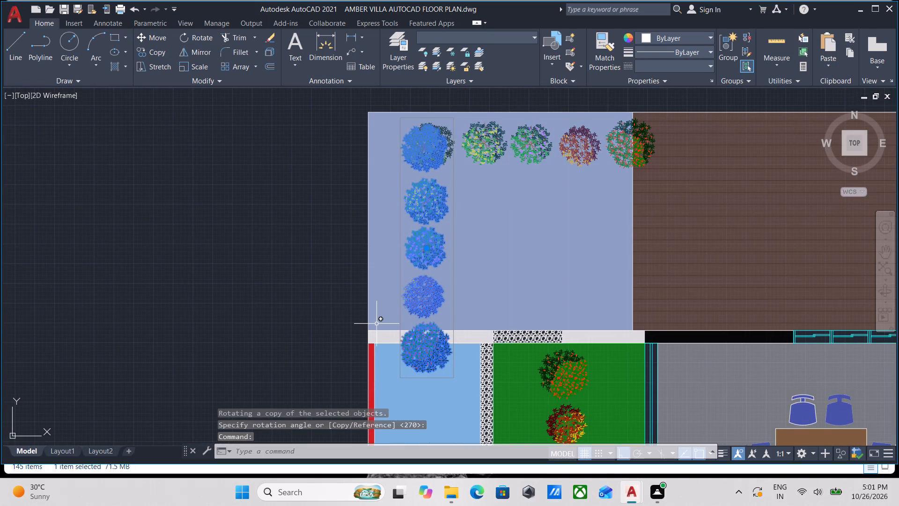
key(m)
key(Return)
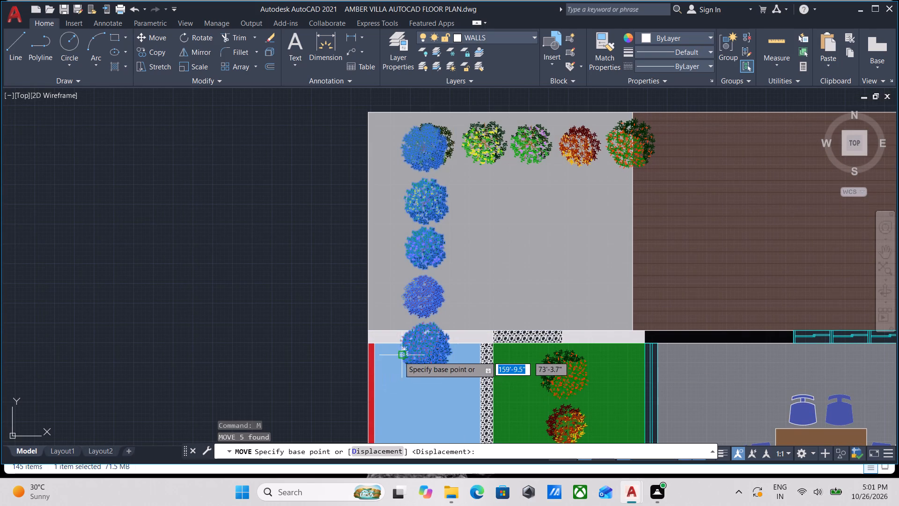
click(428, 363)
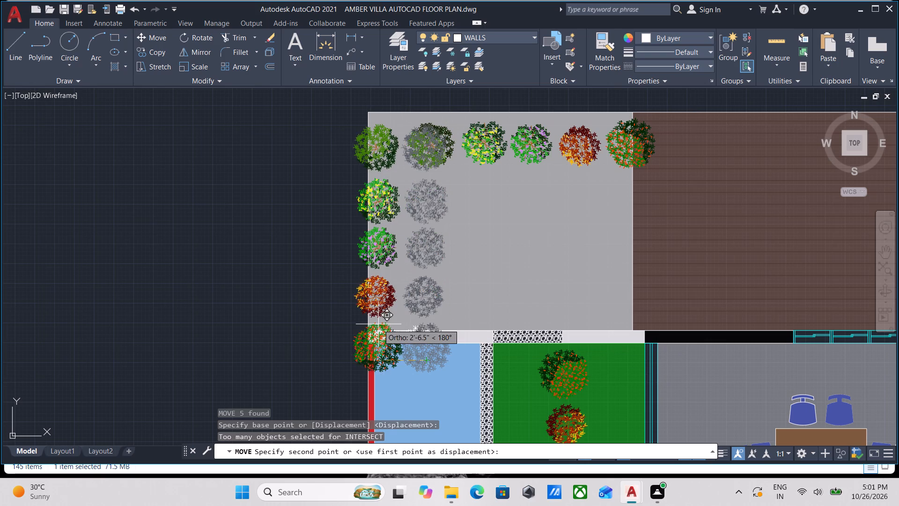
key(F8)
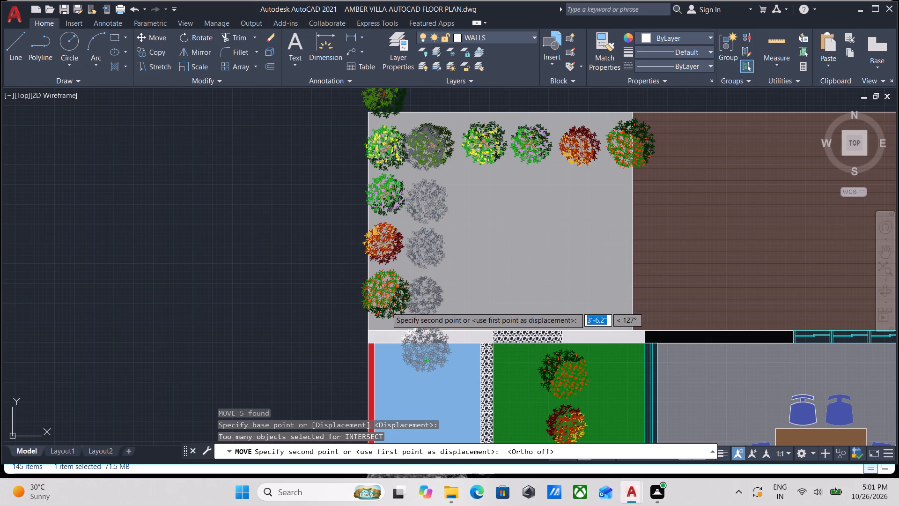
click(393, 330)
Copy the horizontal plant row to the northeast corner beyond the brown deck, along the north edge, and end the copying.
scroll(442, 282, down, 1)
middle_drag(442, 282, 406, 301)
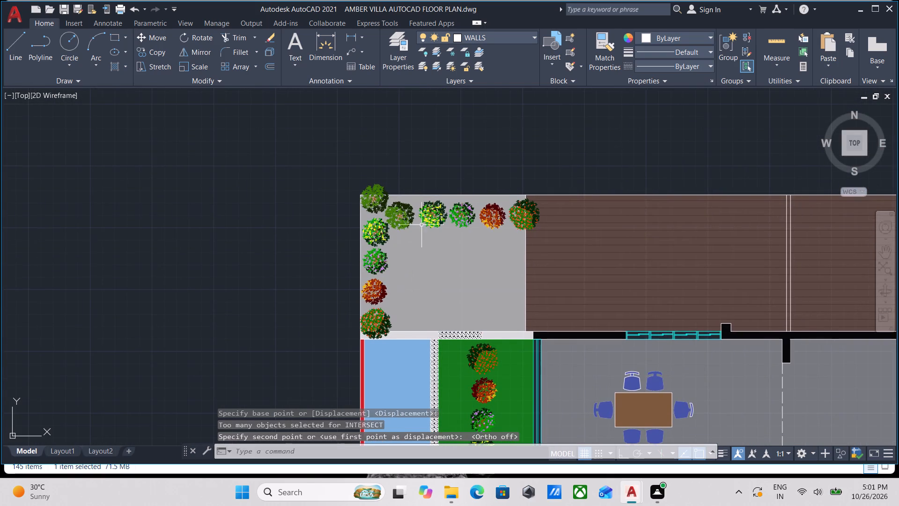
scroll(428, 216, down, 1)
middle_drag(430, 216, 427, 208)
click(445, 207)
middle_drag(475, 210, 472, 211)
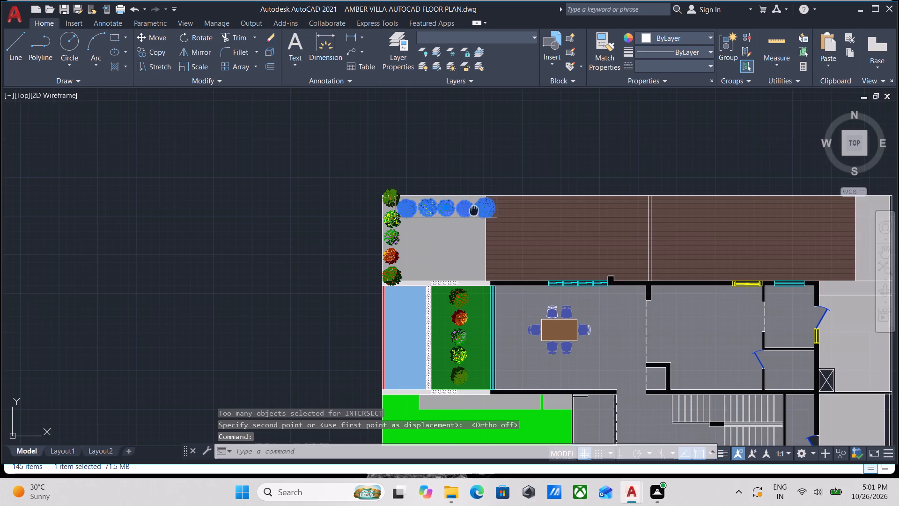
middle_drag(472, 211, 395, 221)
text(co)
key(Return)
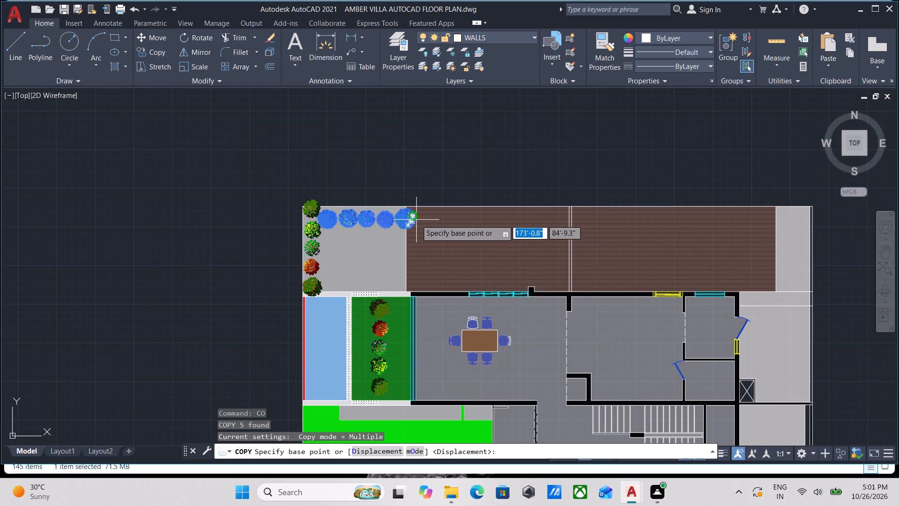
click(417, 220)
middle_drag(556, 220, 235, 230)
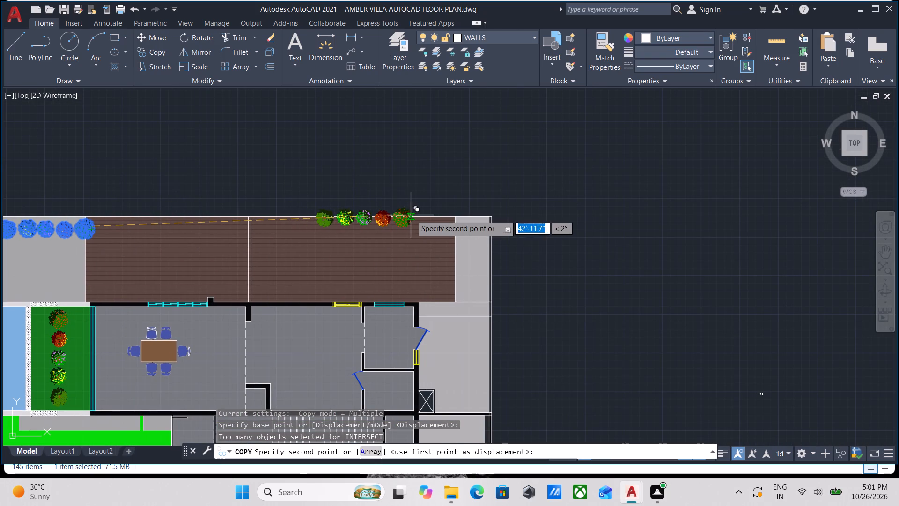
middle_drag(411, 215, 303, 245)
scroll(375, 257, up, 4)
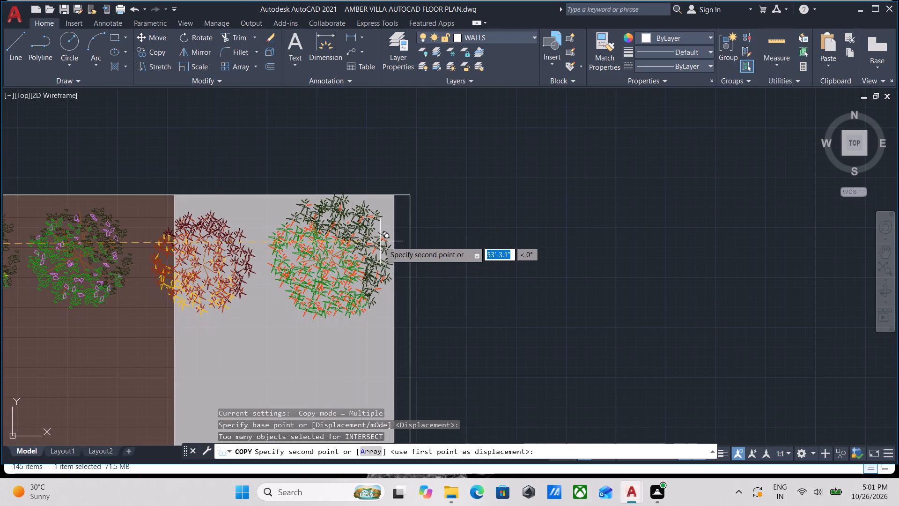
click(380, 241)
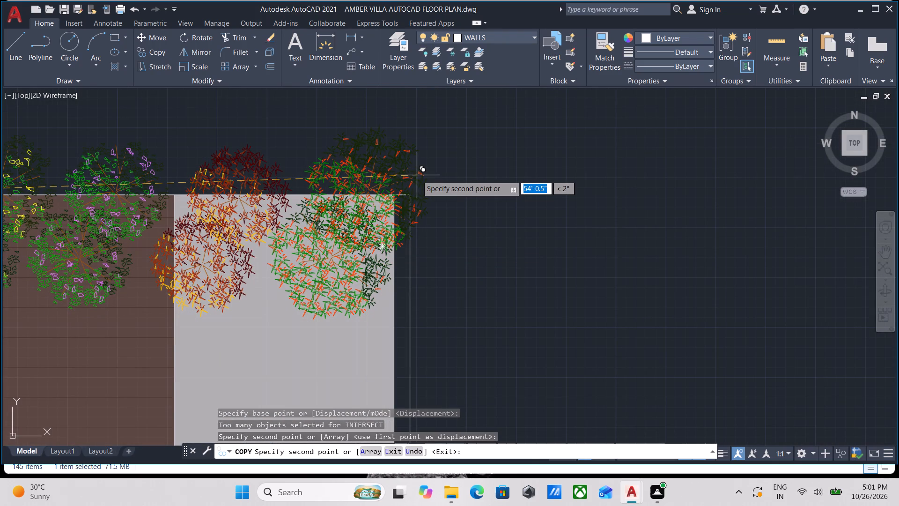
scroll(417, 175, down, 2)
key(Escape)
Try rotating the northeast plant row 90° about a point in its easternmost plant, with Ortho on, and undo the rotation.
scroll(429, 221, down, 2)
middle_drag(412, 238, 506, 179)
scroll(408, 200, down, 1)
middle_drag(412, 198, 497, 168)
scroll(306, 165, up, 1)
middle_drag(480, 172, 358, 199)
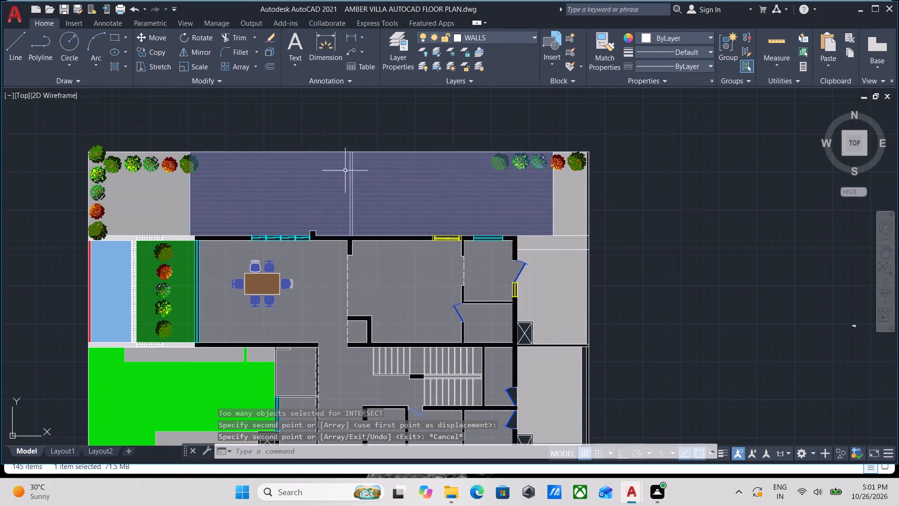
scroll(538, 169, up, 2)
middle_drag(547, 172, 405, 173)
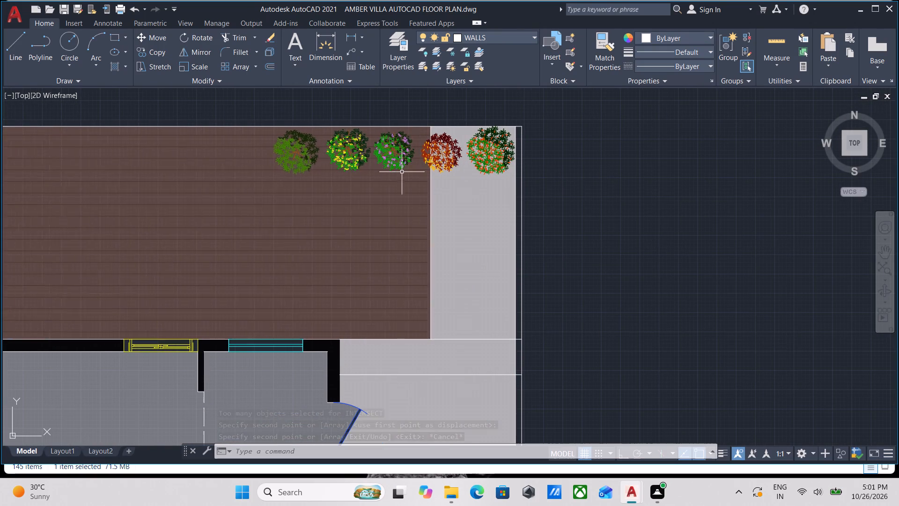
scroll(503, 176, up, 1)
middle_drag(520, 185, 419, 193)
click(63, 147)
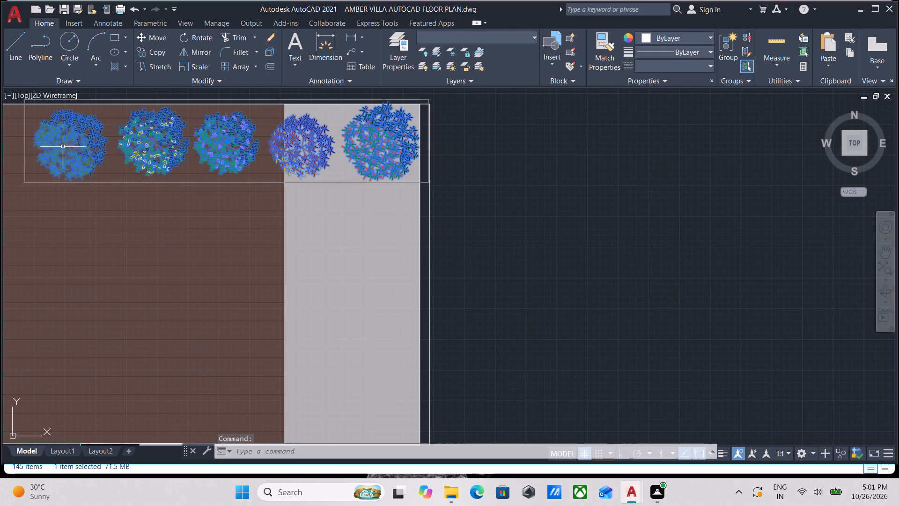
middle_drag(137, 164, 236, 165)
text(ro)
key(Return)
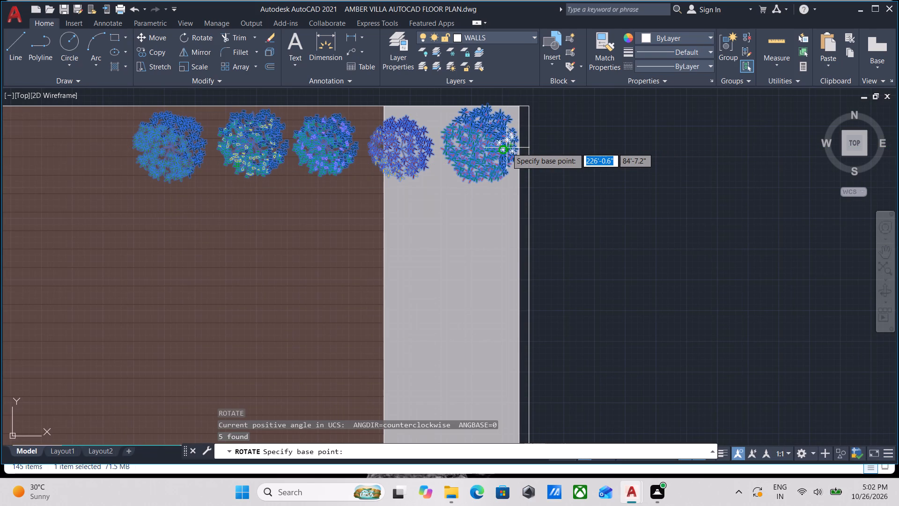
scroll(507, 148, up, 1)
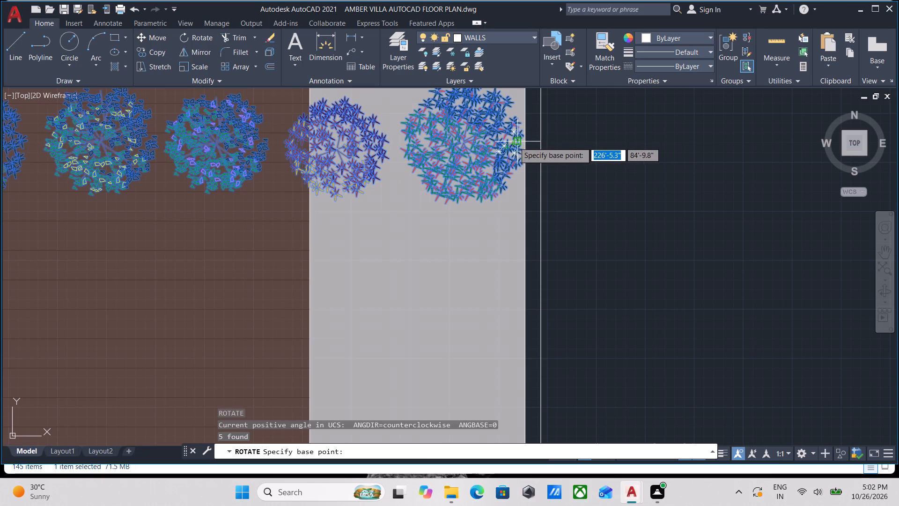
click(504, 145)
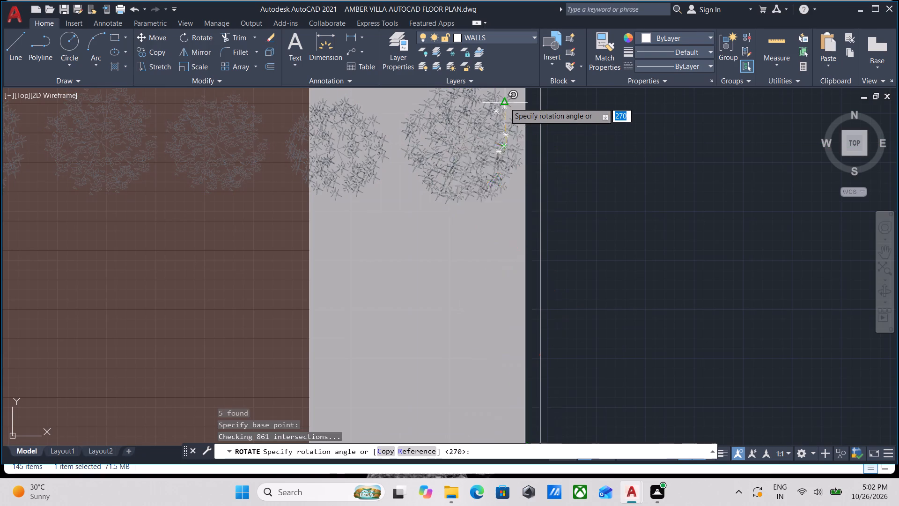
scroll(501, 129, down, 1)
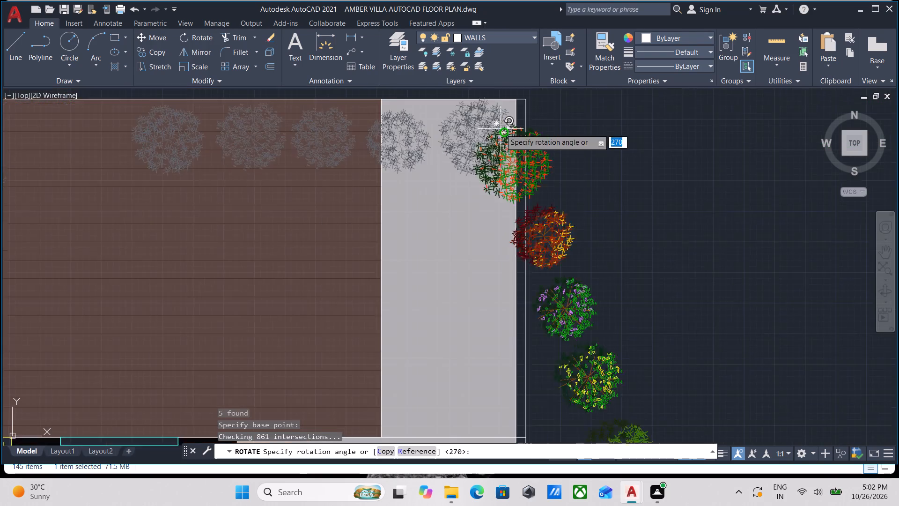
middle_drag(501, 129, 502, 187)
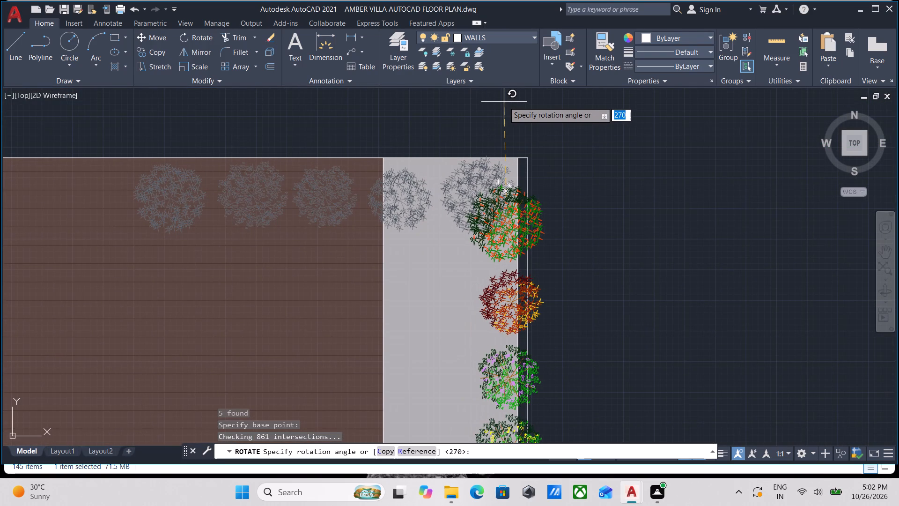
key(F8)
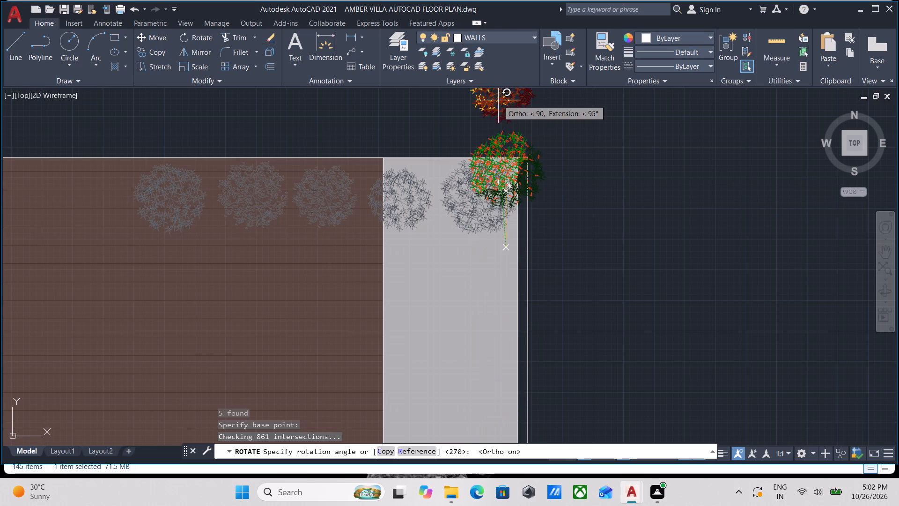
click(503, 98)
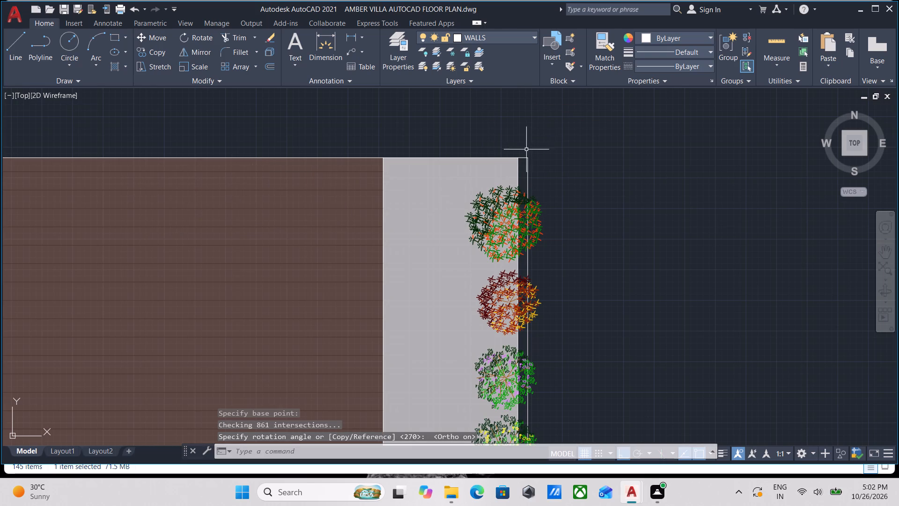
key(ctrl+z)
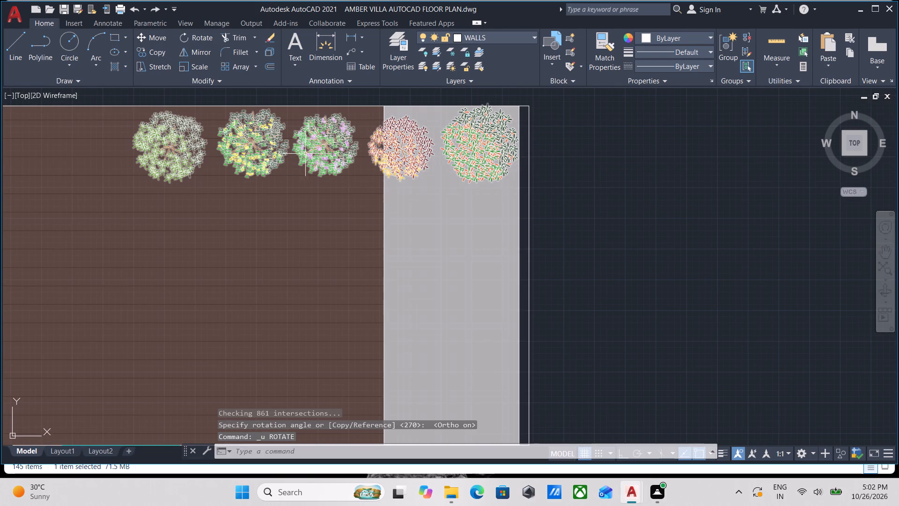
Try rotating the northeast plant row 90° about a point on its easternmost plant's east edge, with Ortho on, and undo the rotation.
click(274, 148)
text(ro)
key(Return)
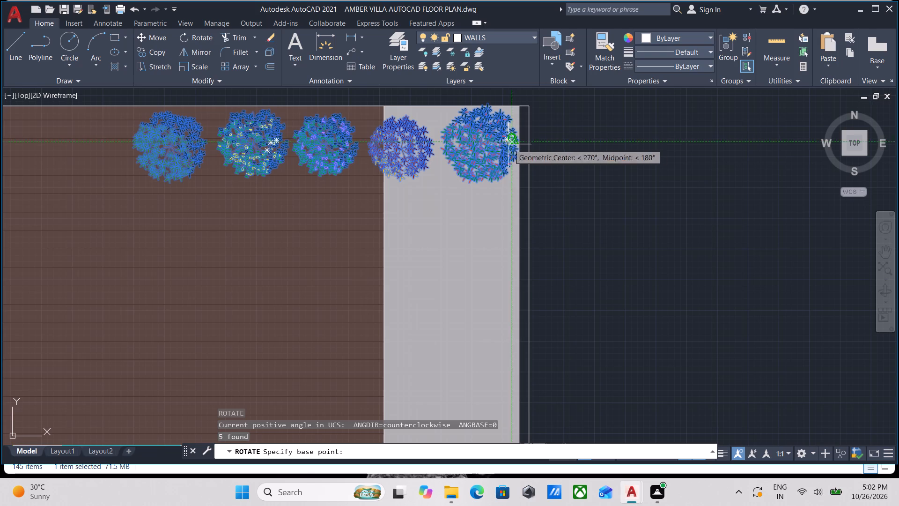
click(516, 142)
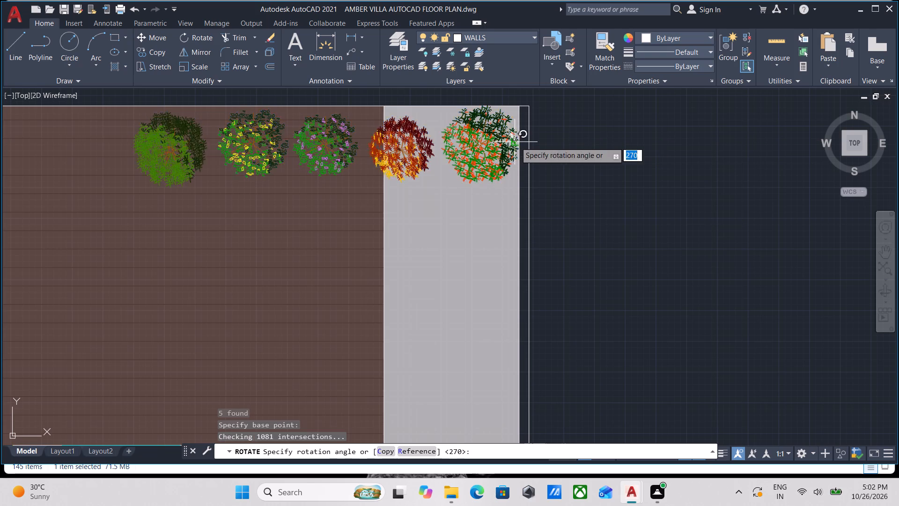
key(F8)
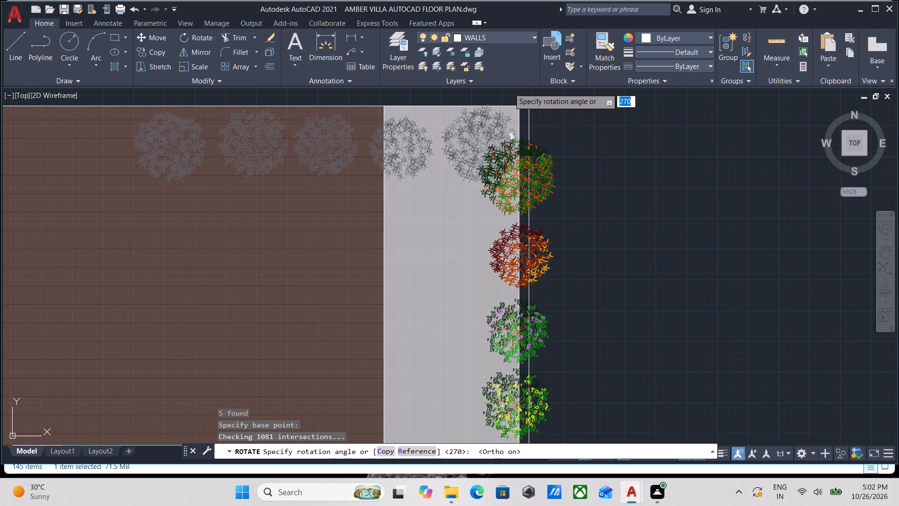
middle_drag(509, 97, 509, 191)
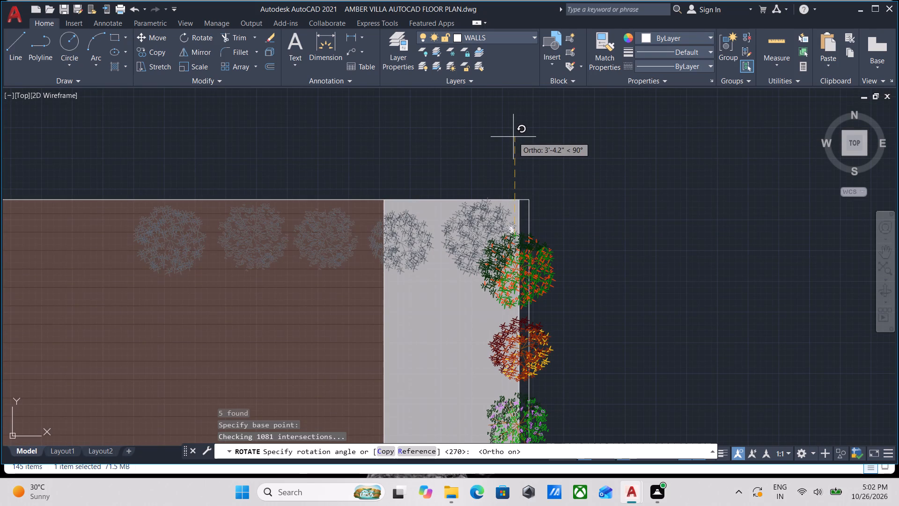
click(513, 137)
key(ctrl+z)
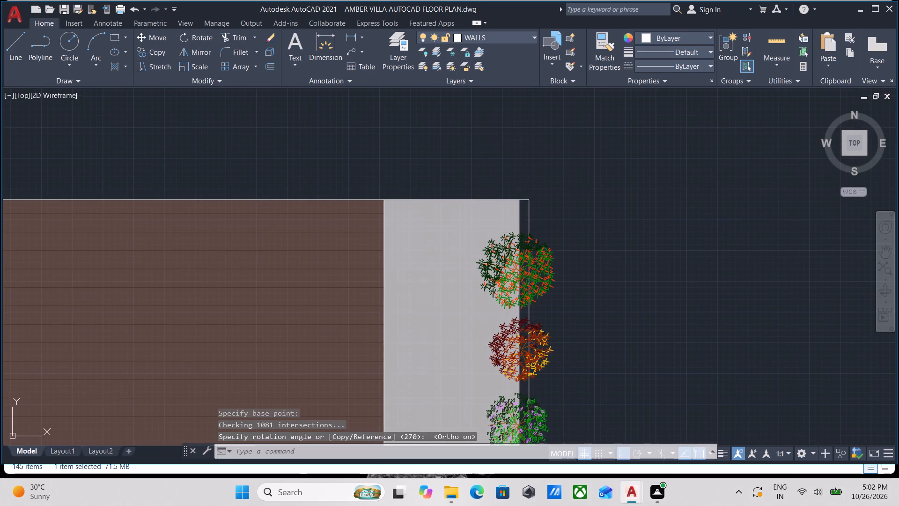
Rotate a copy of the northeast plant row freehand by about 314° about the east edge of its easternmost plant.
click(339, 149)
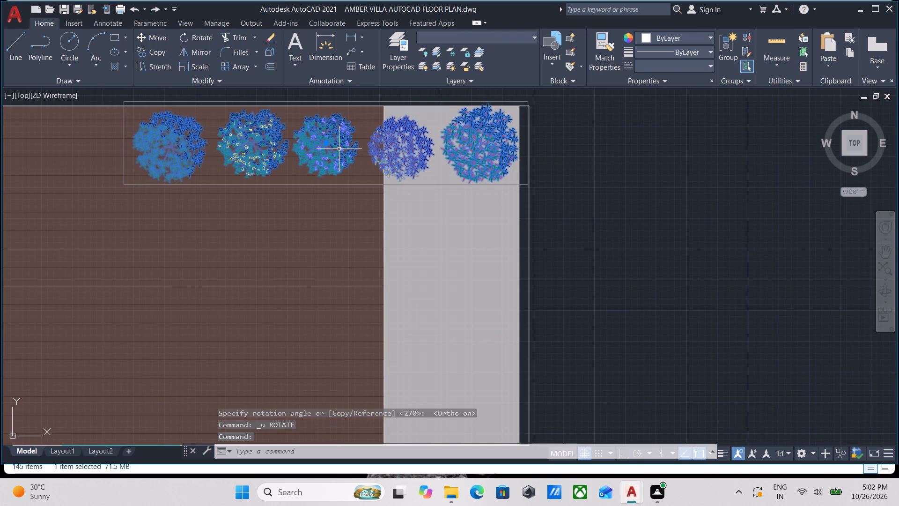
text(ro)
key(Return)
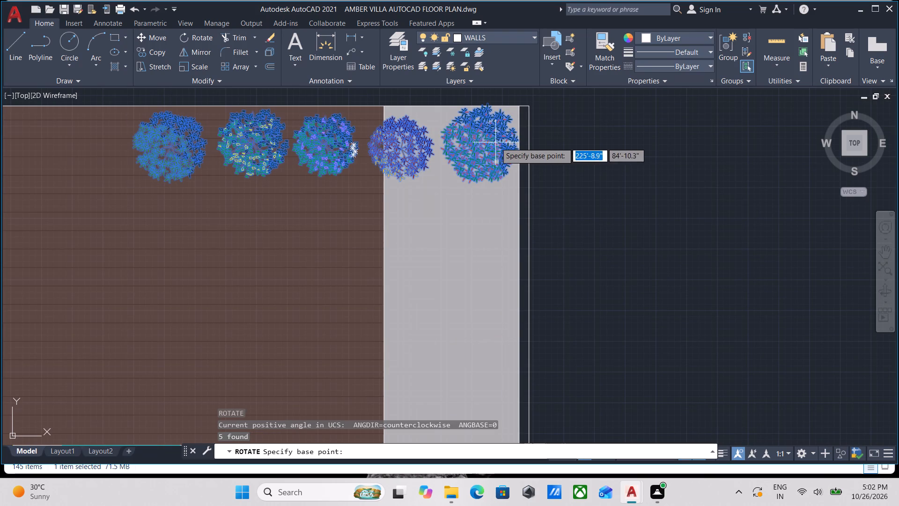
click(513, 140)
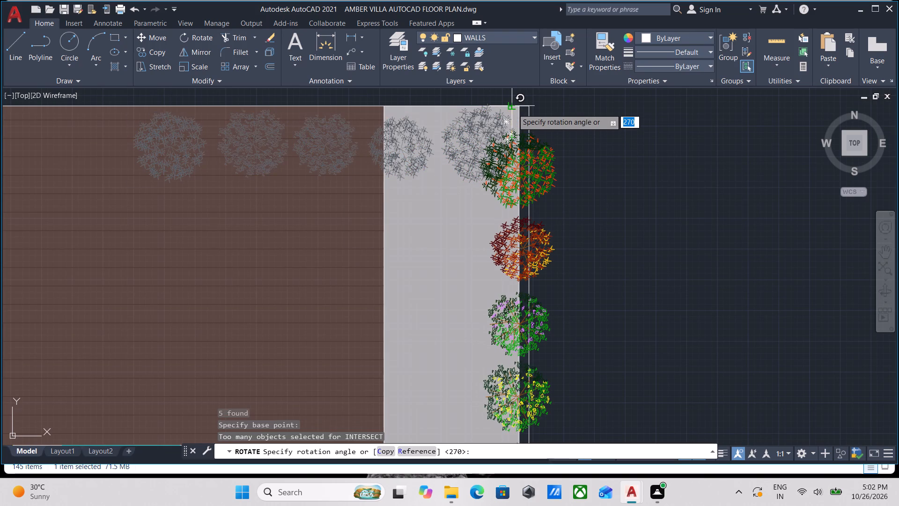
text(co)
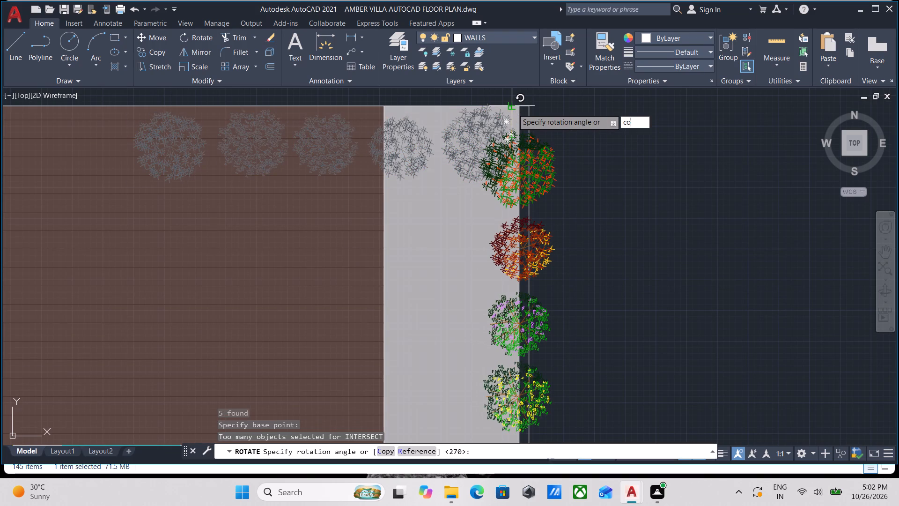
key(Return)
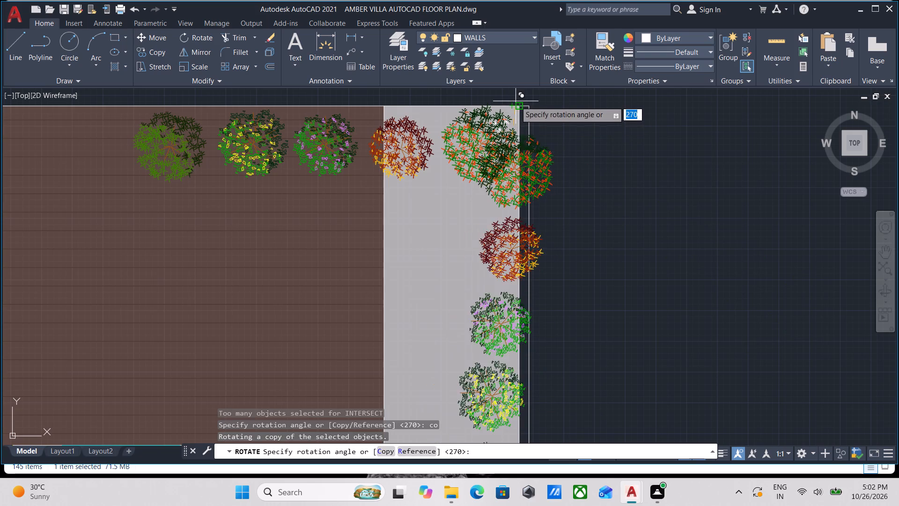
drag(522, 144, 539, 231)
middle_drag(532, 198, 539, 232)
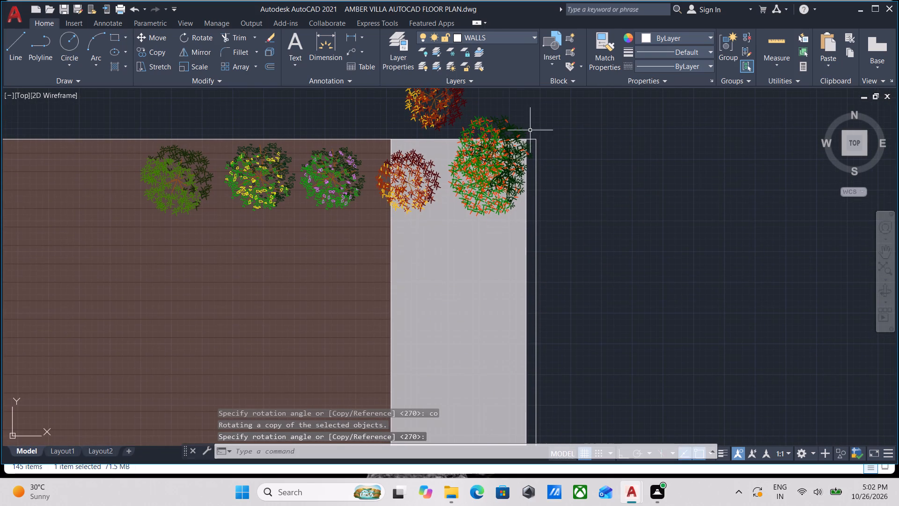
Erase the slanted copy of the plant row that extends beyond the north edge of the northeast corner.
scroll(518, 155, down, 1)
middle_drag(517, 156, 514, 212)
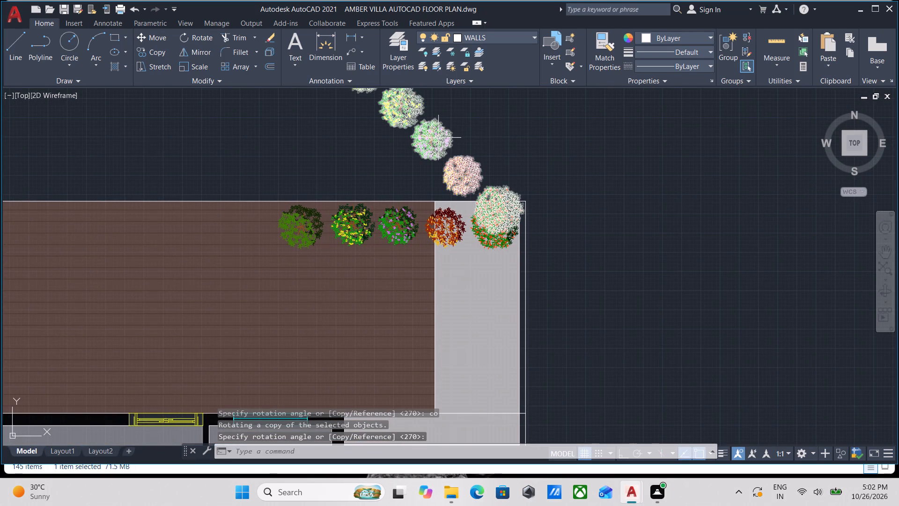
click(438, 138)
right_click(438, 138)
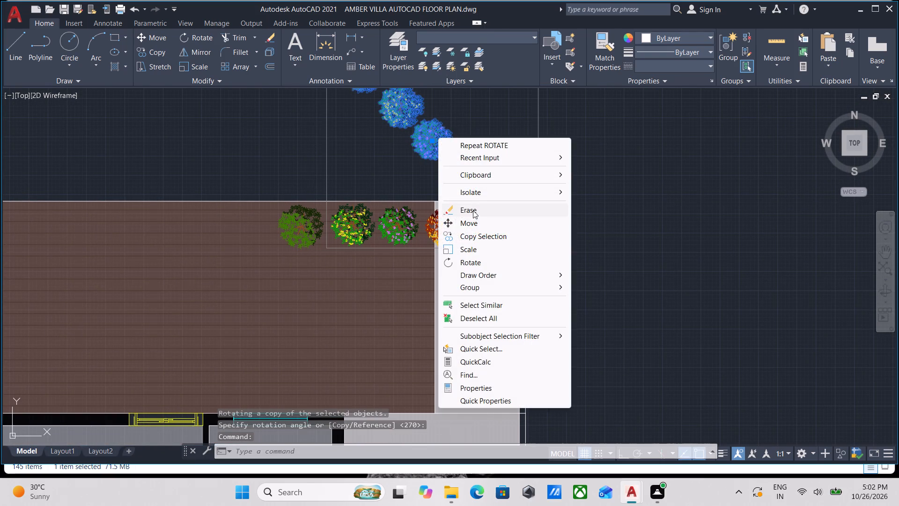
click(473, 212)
Rotate a copy of the northeast plant row 90° about its easternmost plant's east edge, with Ortho on, so the copy runs south.
click(348, 228)
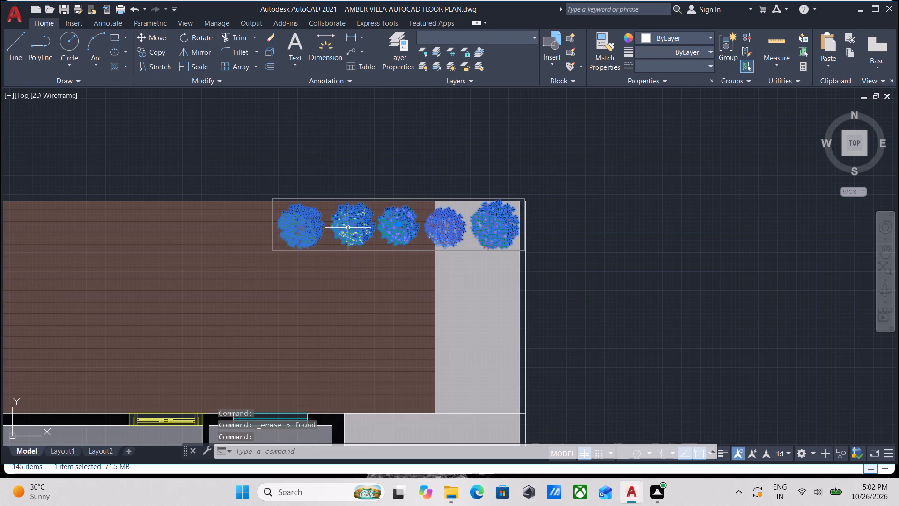
text(ro)
key(Return)
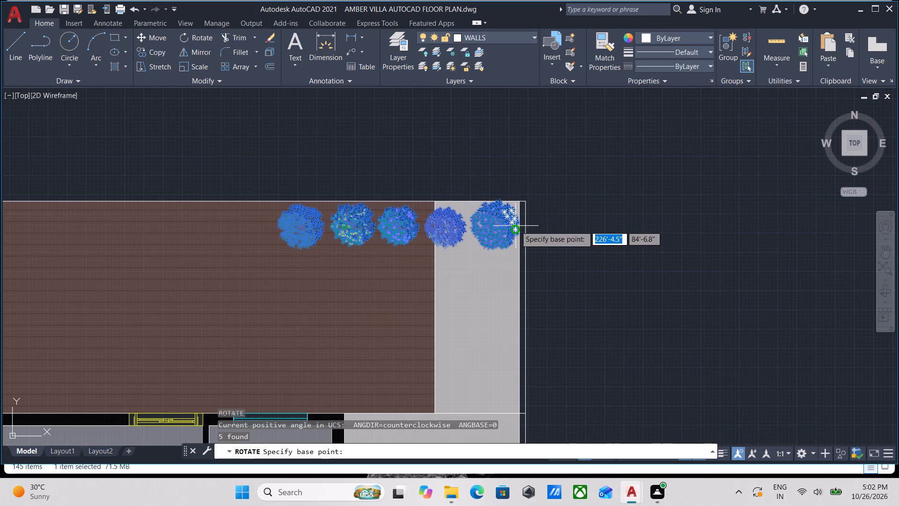
click(515, 227)
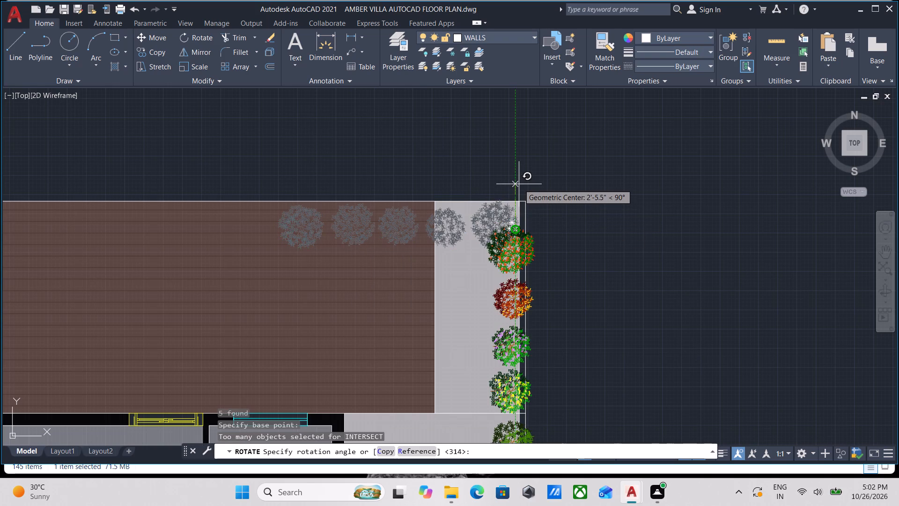
text(co)
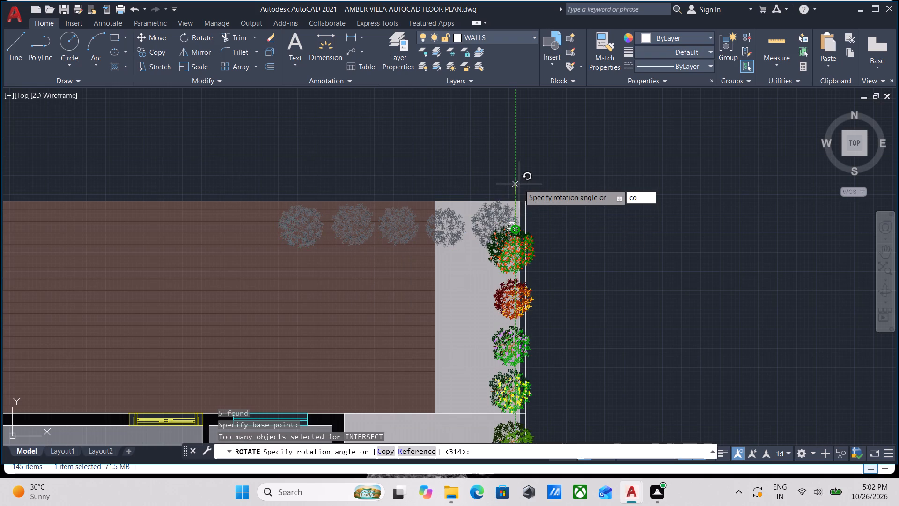
key(Return)
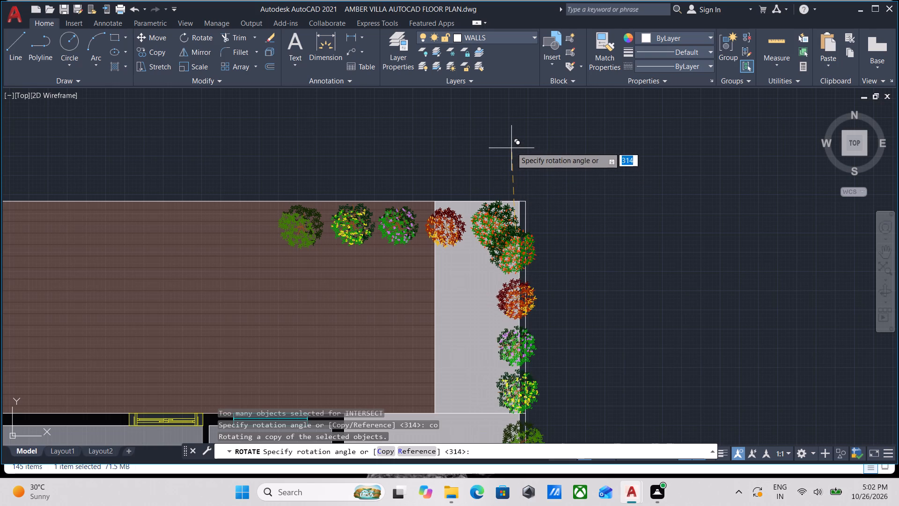
key(F8)
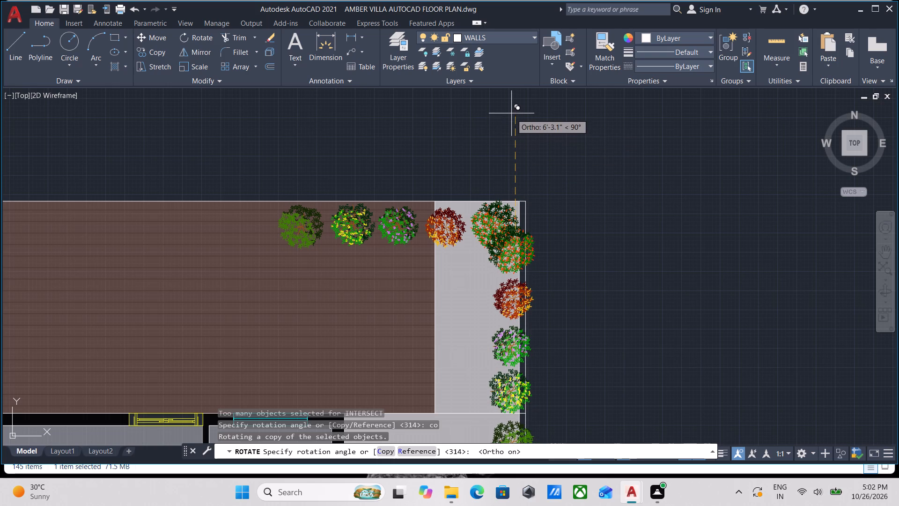
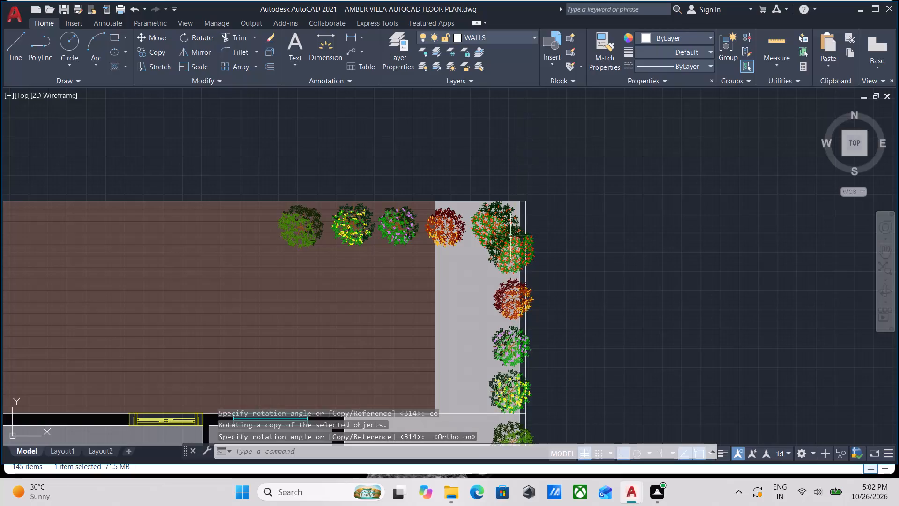
Move the south-running plant row in the northeast corner west so it sits inside the east boundary wall.
middle_drag(510, 233, 520, 114)
scroll(518, 208, down, 1)
middle_click(518, 209)
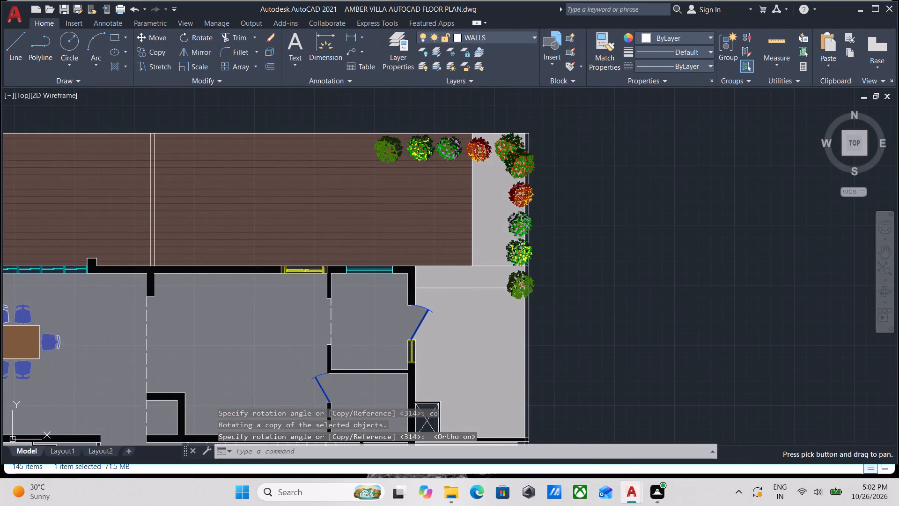
click(522, 215)
key(m)
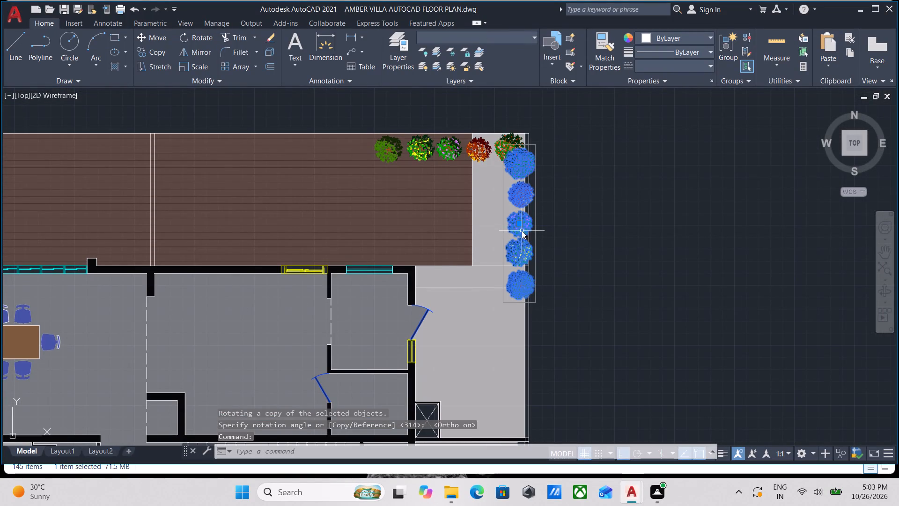
key(Return)
scroll(523, 231, up, 2)
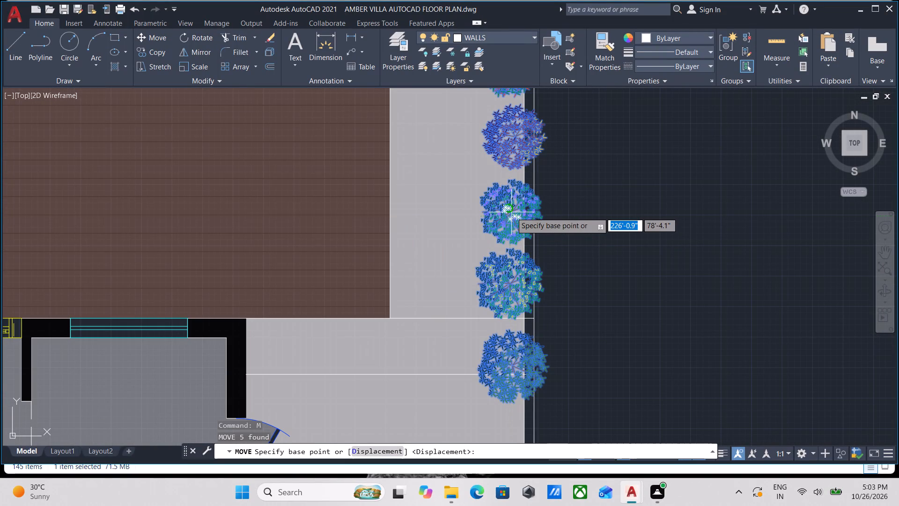
click(511, 212)
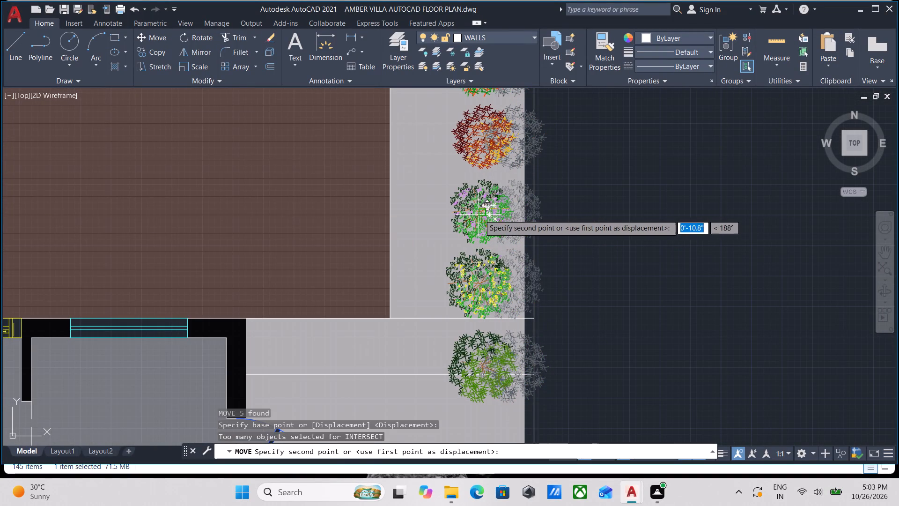
click(486, 214)
scroll(490, 214, down, 2)
middle_drag(494, 219, 582, 276)
scroll(583, 262, up, 1)
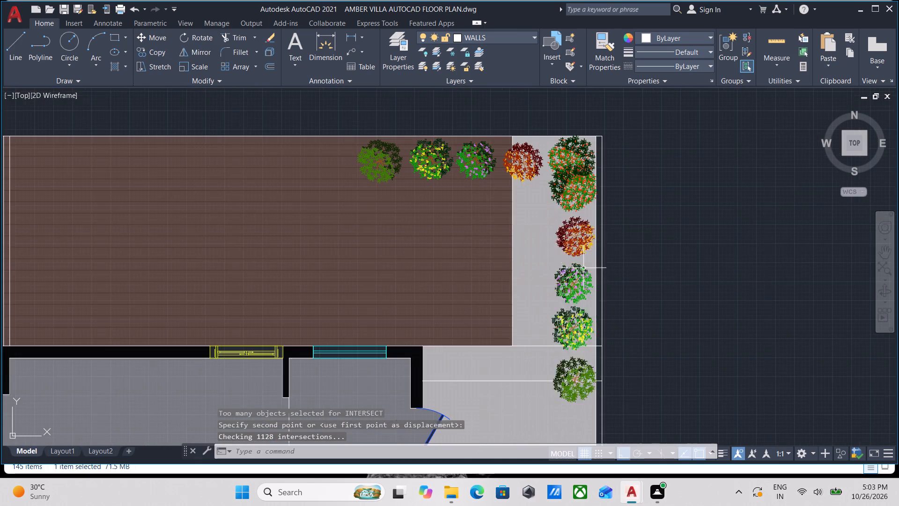
Move the south-running plant row south so its first plant clears the northeast corner plant.
click(567, 283)
middle_drag(567, 283, 473, 209)
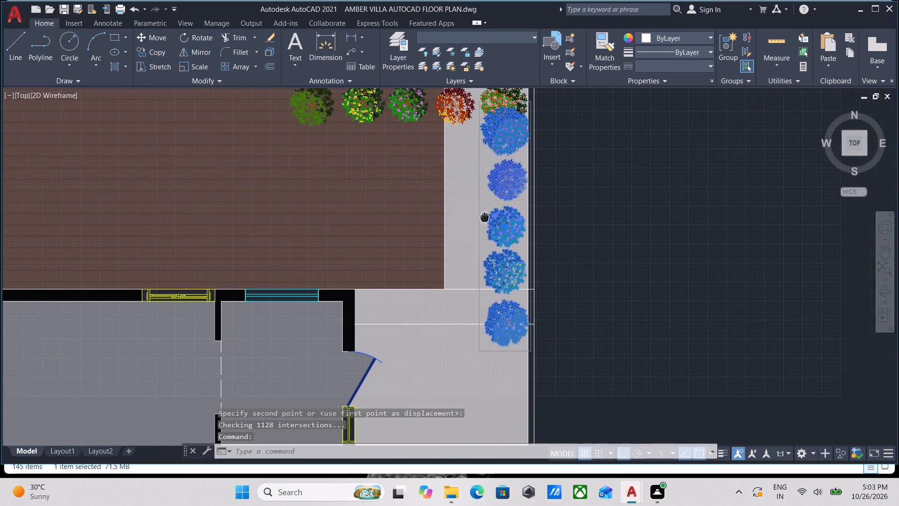
middle_drag(473, 209, 463, 202)
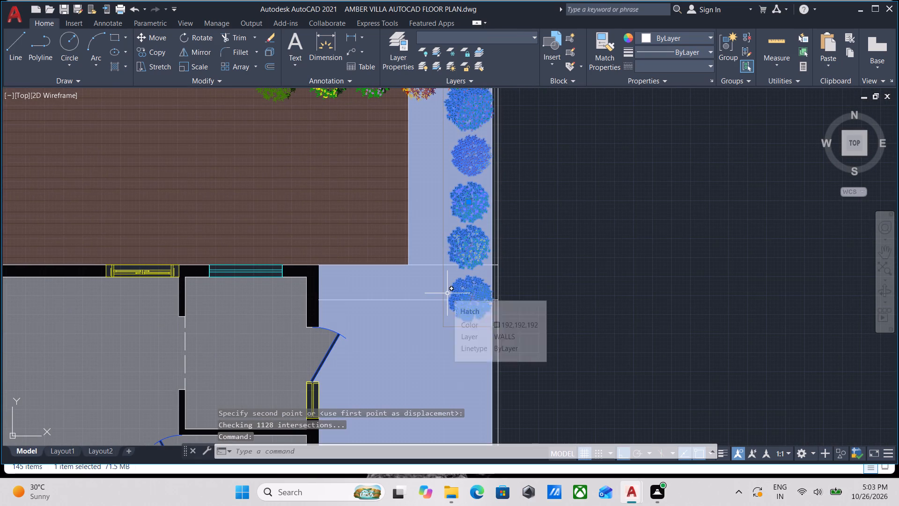
key(m)
key(Return)
middle_drag(460, 139, 470, 220)
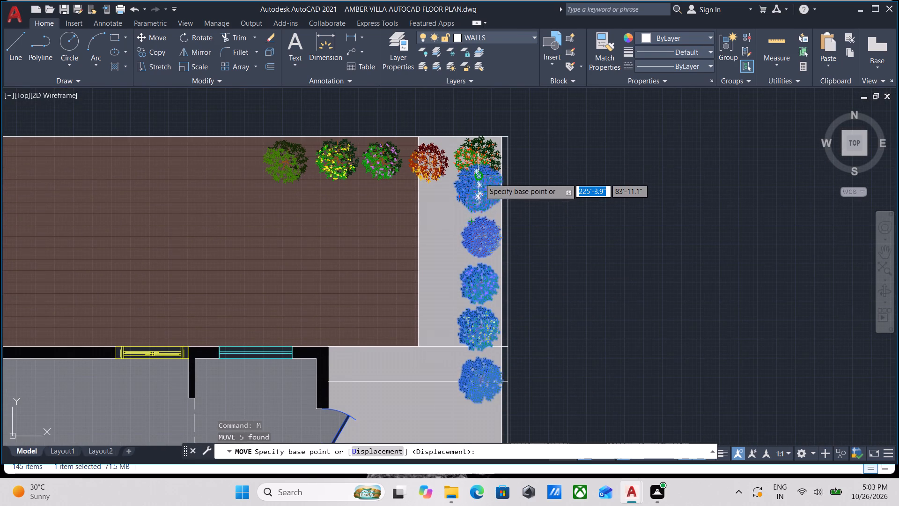
click(479, 178)
click(483, 199)
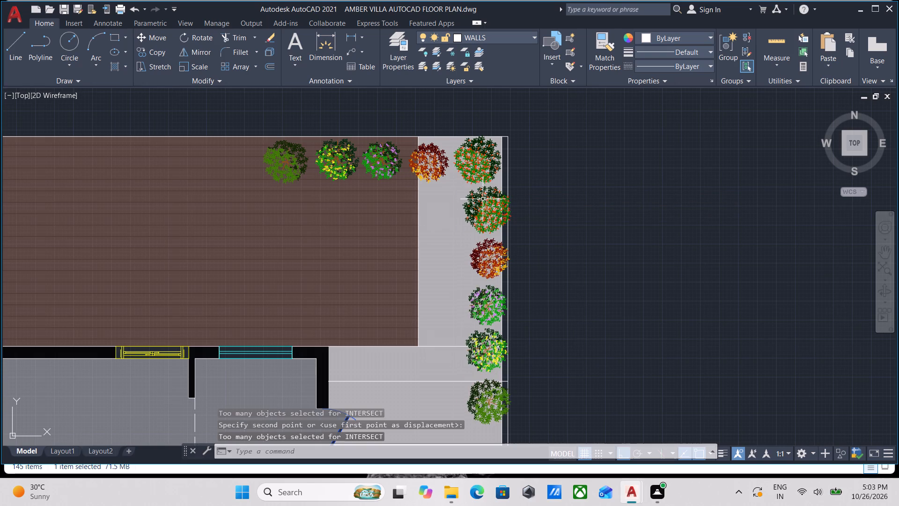
Move the south-running plant row about 10 in west, back inside the east boundary wall.
click(487, 213)
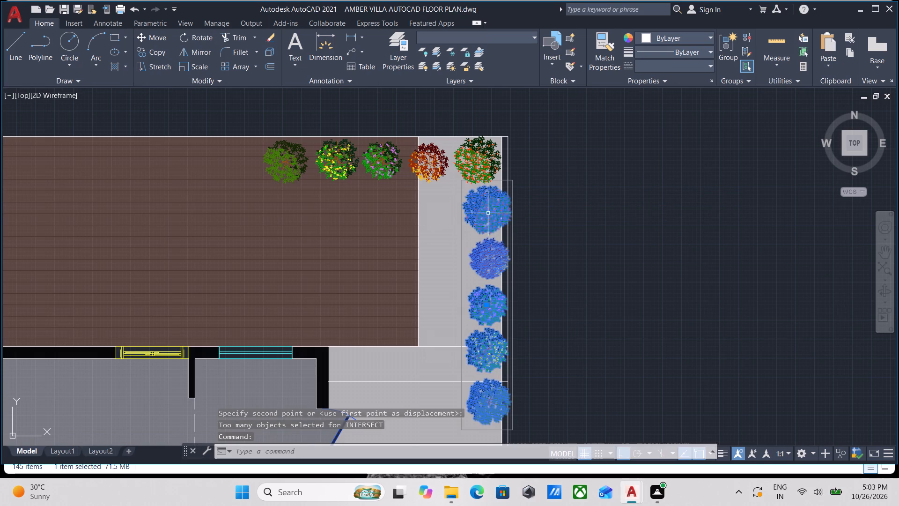
scroll(488, 213, down, 1)
middle_drag(488, 213, 435, 188)
scroll(438, 280, up, 2)
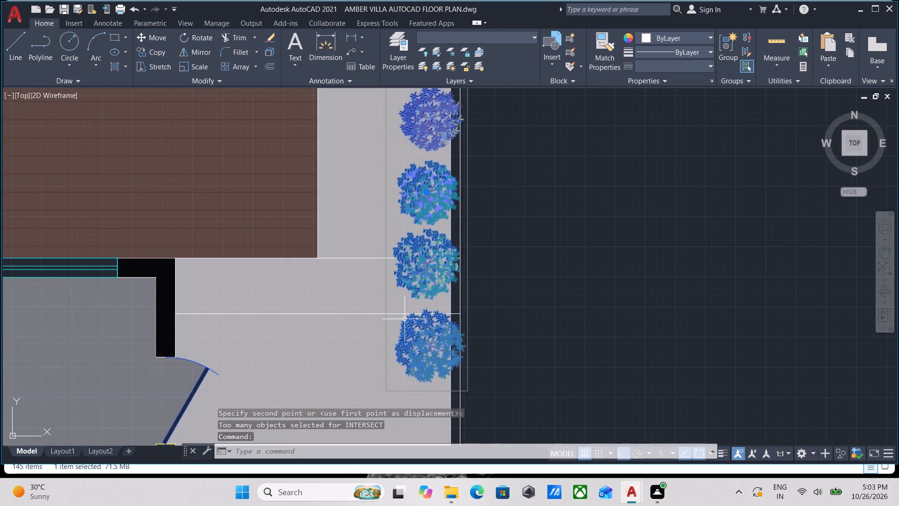
key(m)
key(Return)
middle_drag(398, 248, 395, 394)
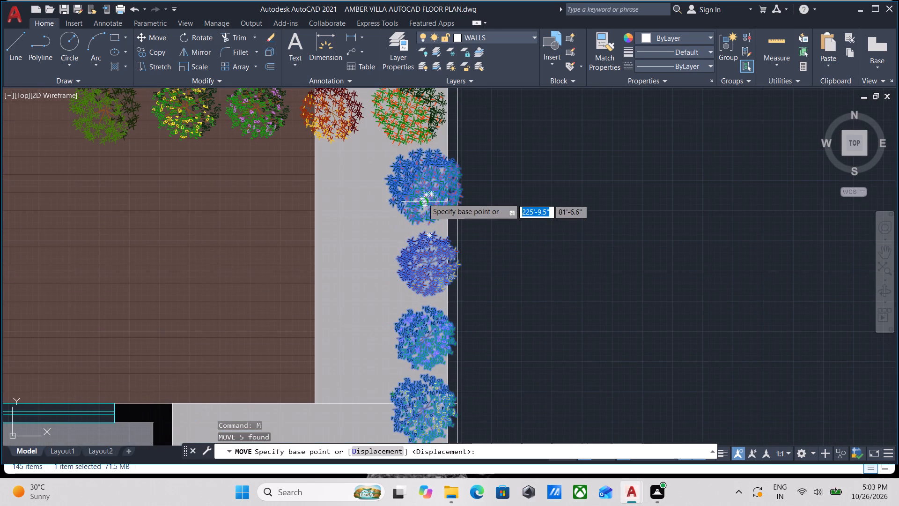
click(420, 186)
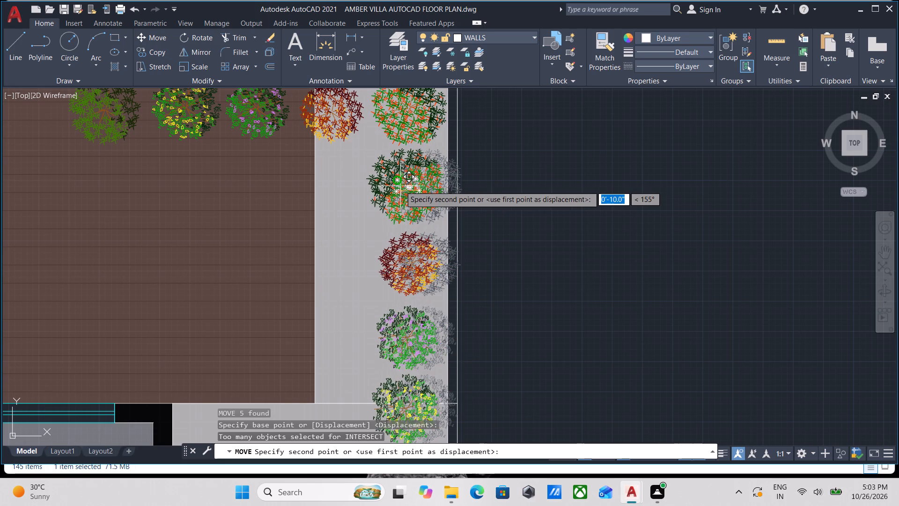
click(400, 186)
scroll(407, 185, down, 2)
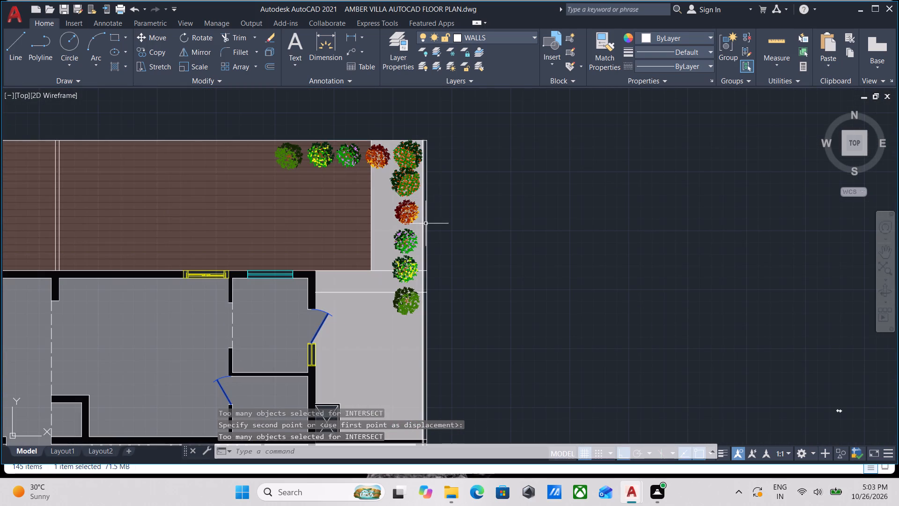
key(Escape)
Examine the whole floor plan and the plant rows along its north side.
scroll(432, 223, down, 1)
middle_drag(398, 286, 517, 241)
scroll(436, 245, down, 1)
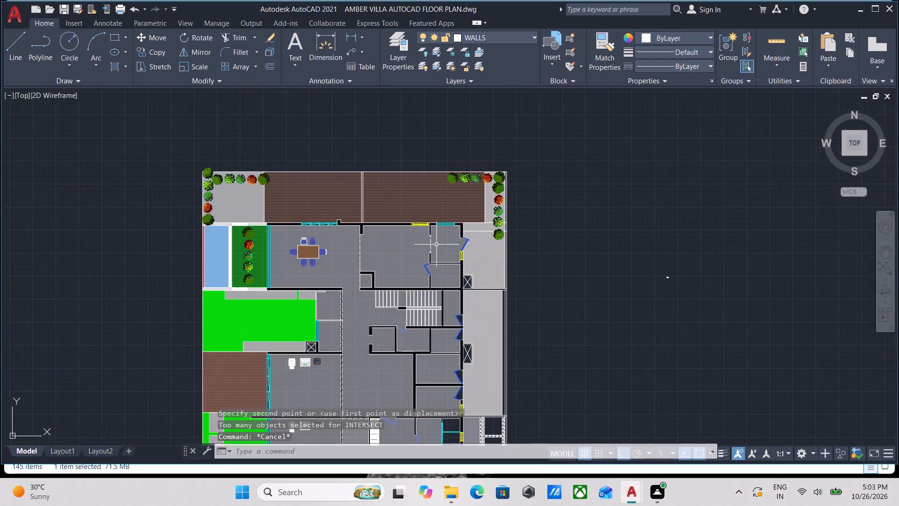
middle_drag(436, 245, 451, 192)
scroll(369, 200, down, 2)
middle_drag(367, 202, 366, 171)
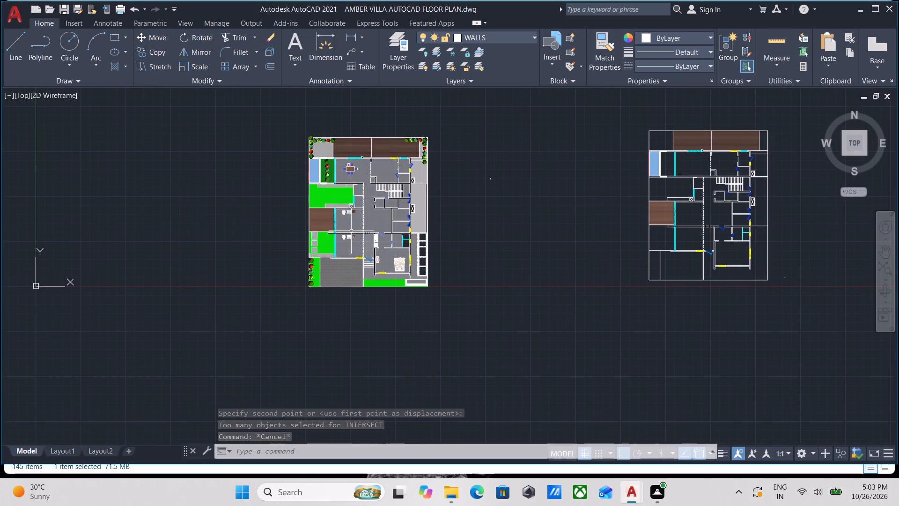
scroll(350, 227, up, 2)
middle_drag(351, 226, 240, 346)
scroll(273, 228, up, 1)
middle_drag(274, 224, 281, 375)
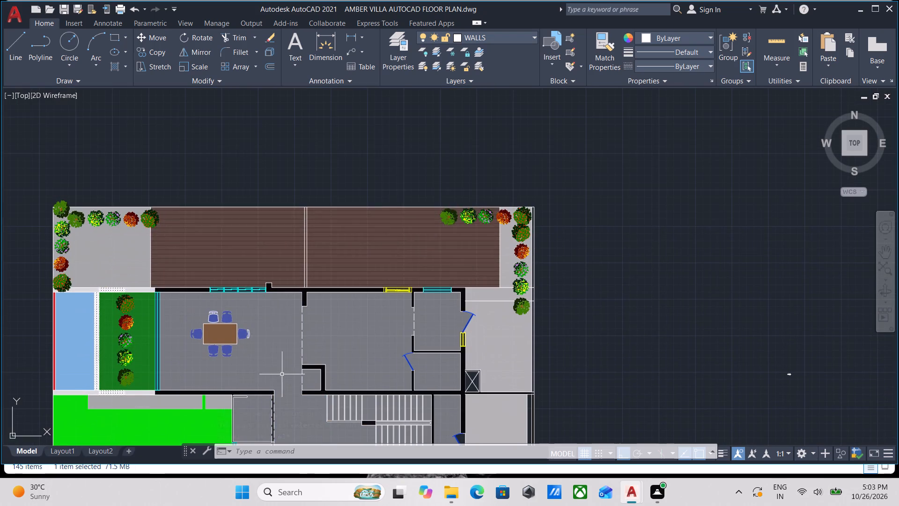
scroll(214, 232, up, 1)
middle_drag(214, 233, 240, 291)
key(n)
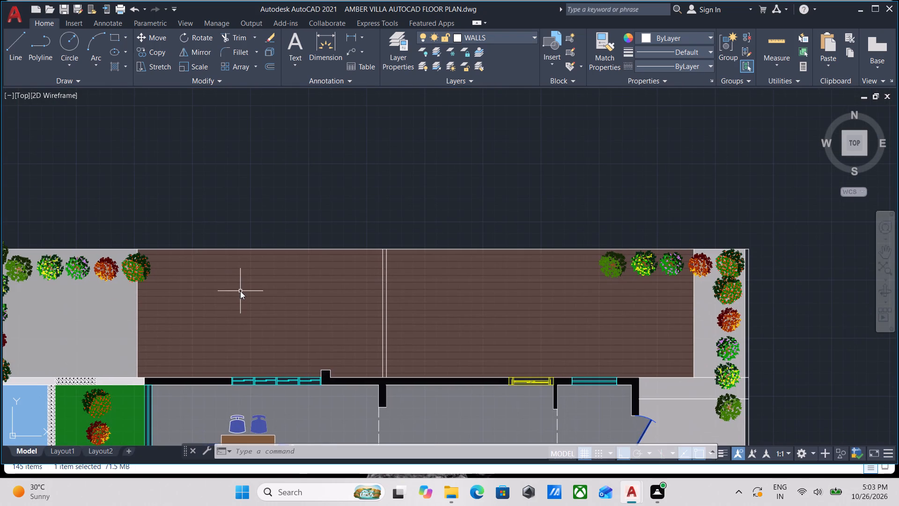
key(Escape)
Start a horizontal single-line text on layer L-wall in the empty space north of the deck, with its height picked freehand.
scroll(253, 286, down, 2)
middle_drag(256, 285, 274, 320)
scroll(272, 288, up, 1)
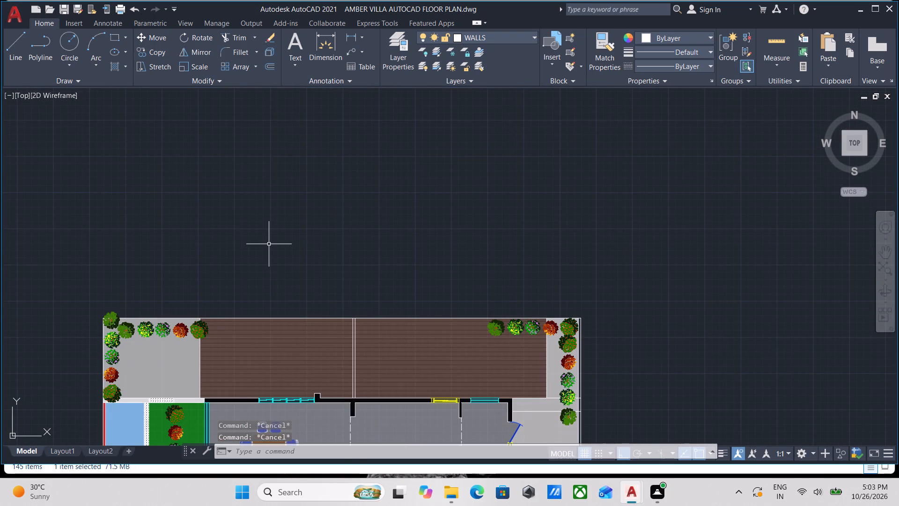
text(dt)
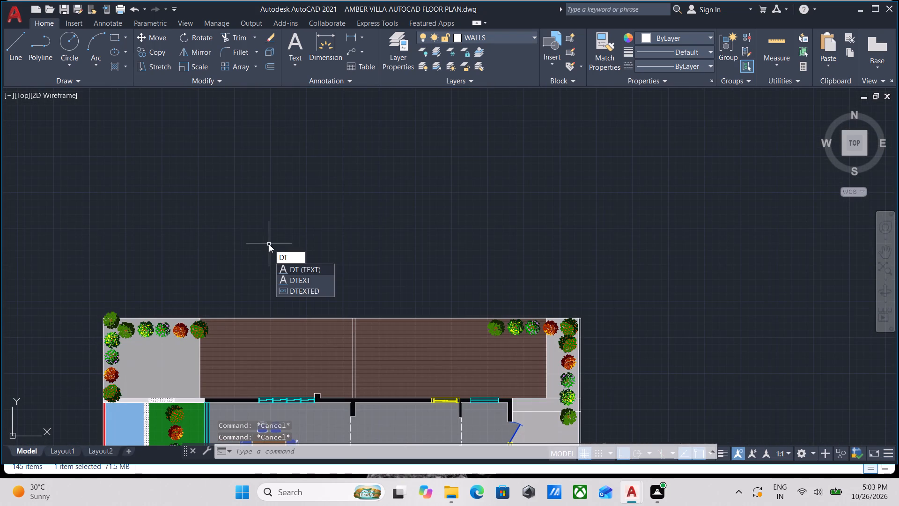
key(Return)
scroll(275, 248, up, 2)
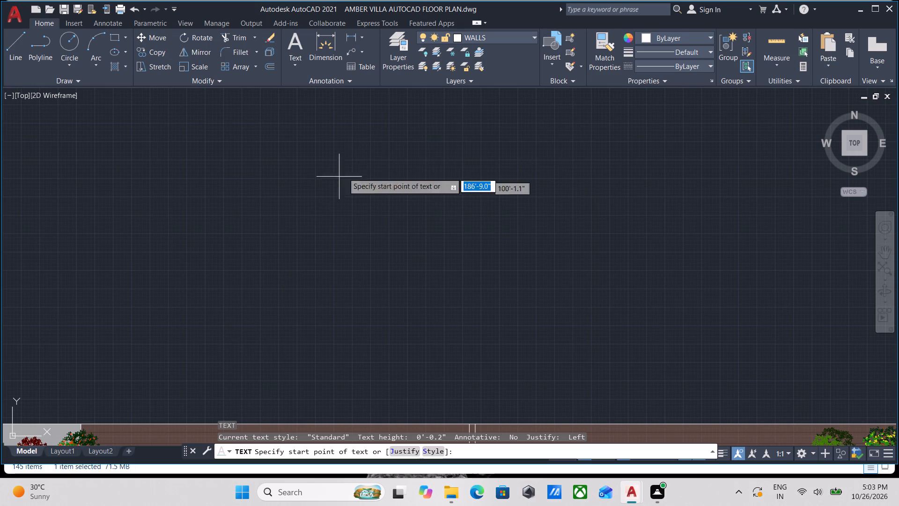
click(459, 37)
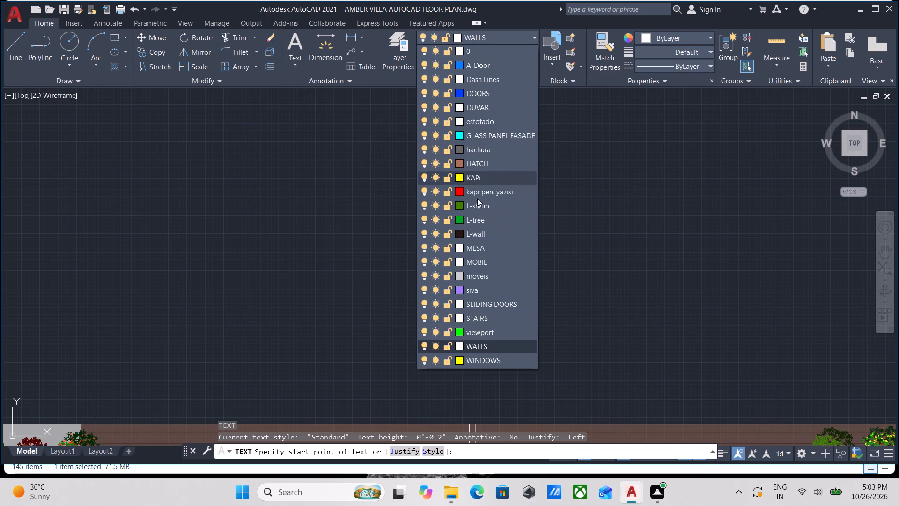
click(468, 233)
click(329, 241)
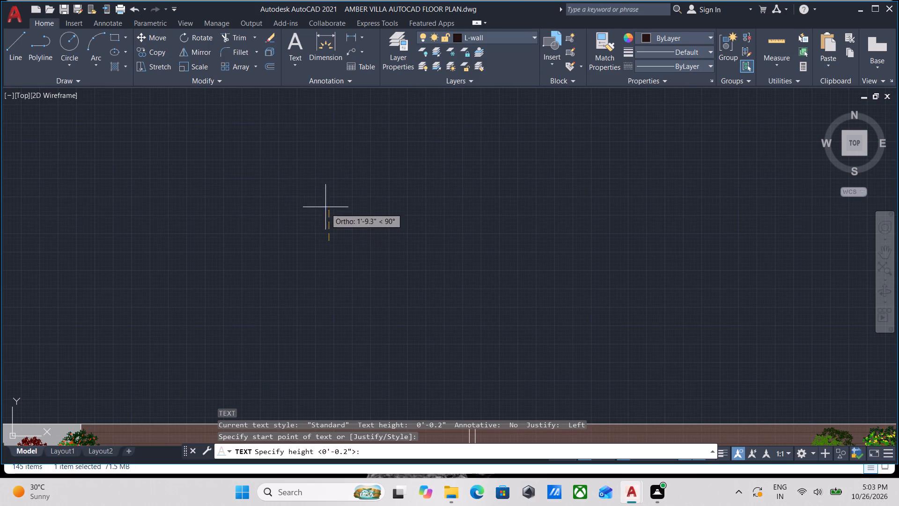
click(330, 221)
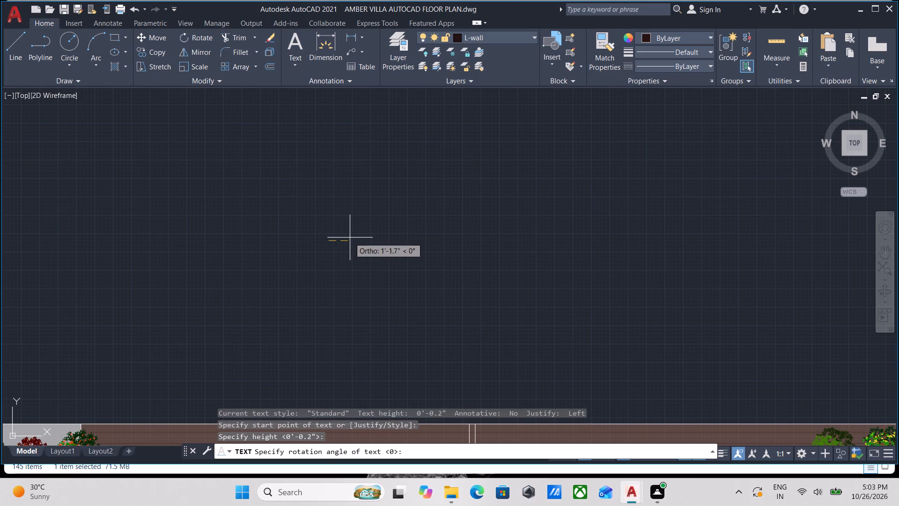
click(357, 238)
scroll(356, 237, up, 1)
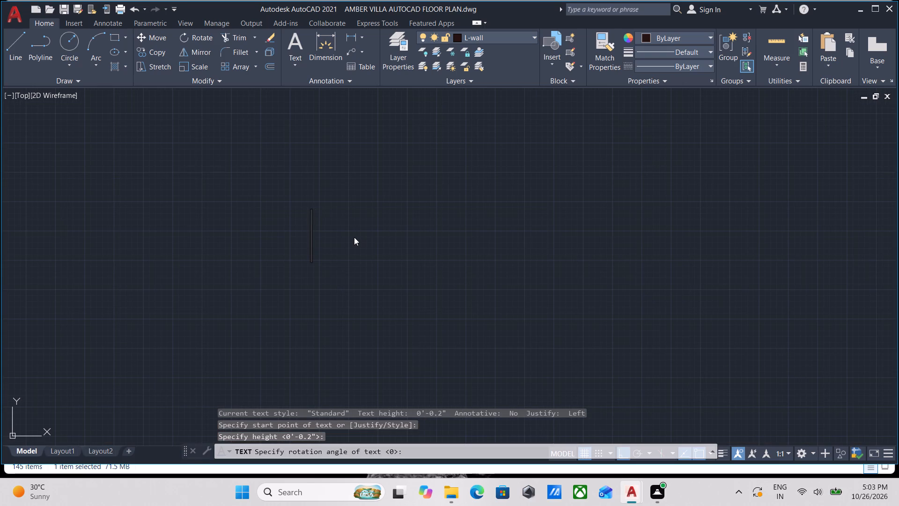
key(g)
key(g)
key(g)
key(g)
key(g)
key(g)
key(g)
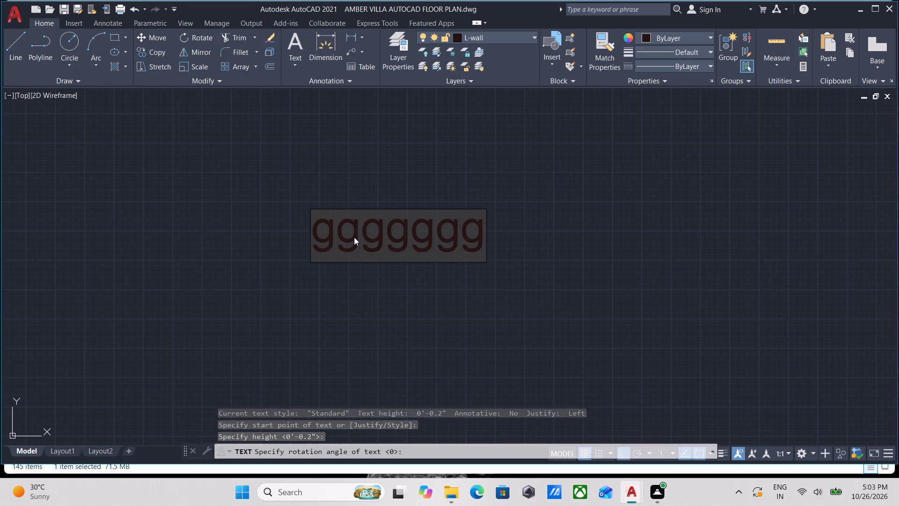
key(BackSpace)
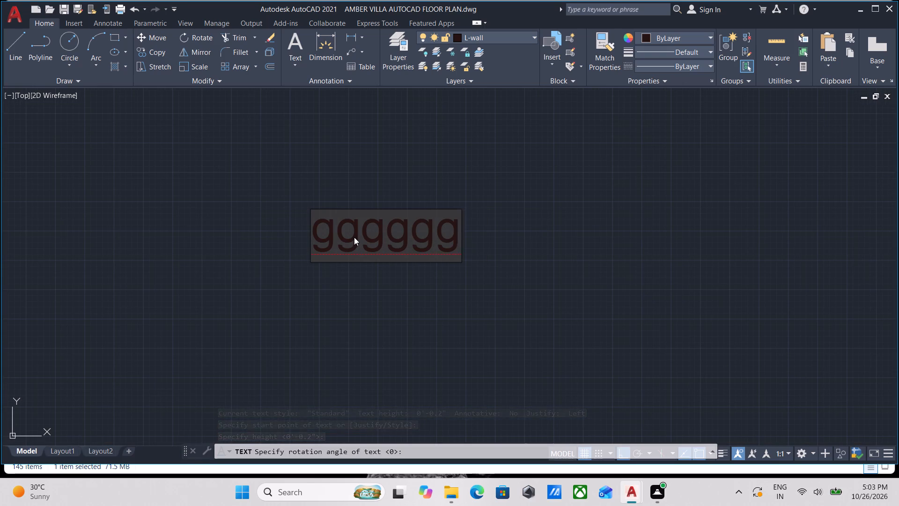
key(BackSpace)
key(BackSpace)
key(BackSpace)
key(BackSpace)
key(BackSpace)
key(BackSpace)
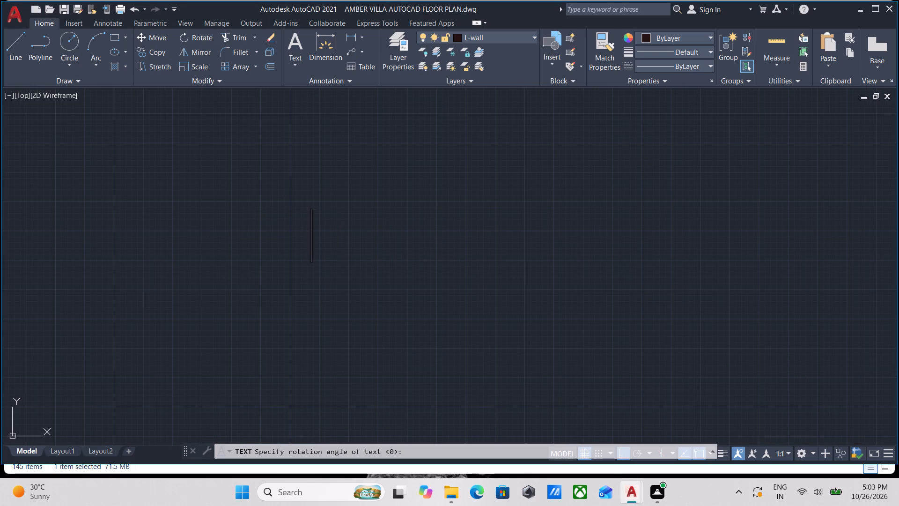
Enter DECK as the label text and finish the text.
text(DECK)
key(Return)
key(Return)
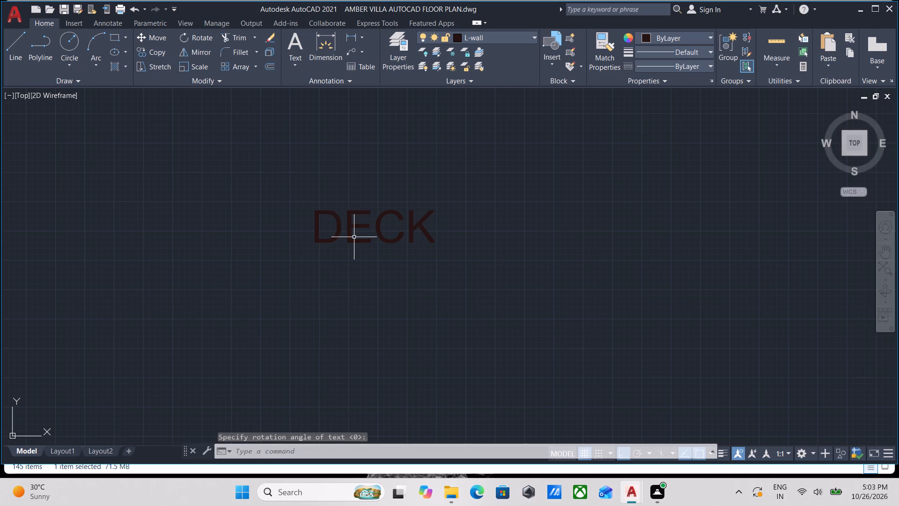
Copy the DECK label onto the western half of the north deck, with Ortho off.
click(440, 253)
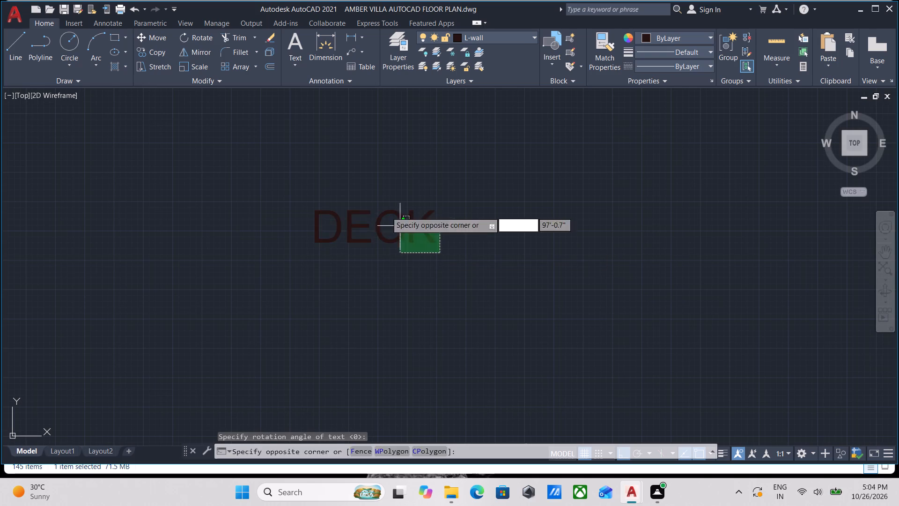
click(370, 200)
text(CO)
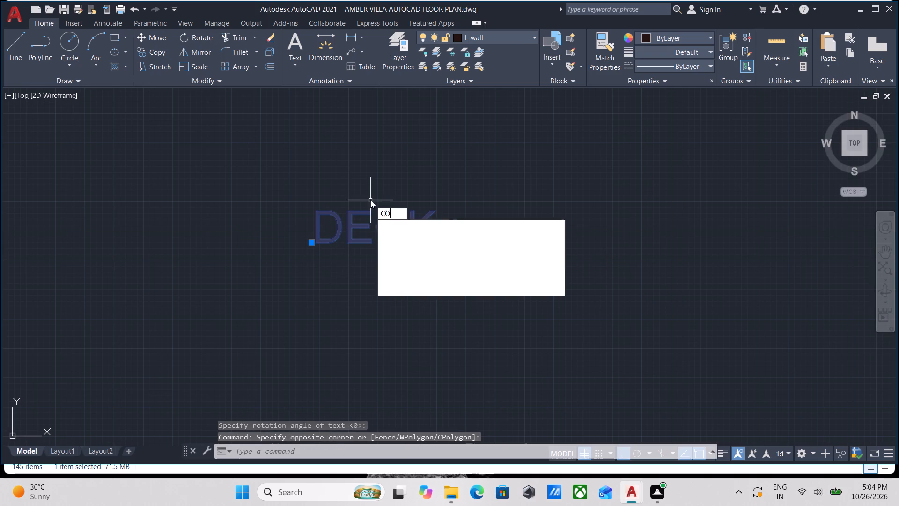
key(Return)
click(356, 241)
middle_drag(368, 352, 417, 135)
scroll(395, 338, down, 1)
middle_drag(395, 338, 433, 192)
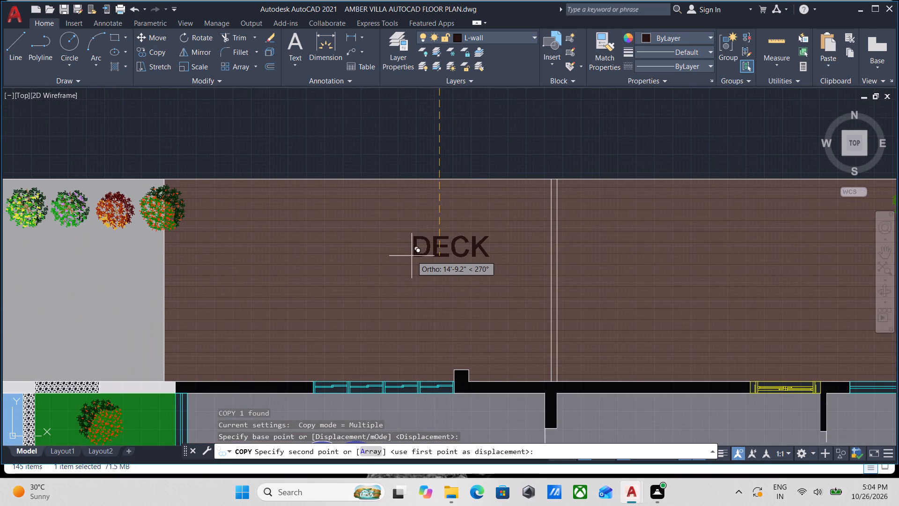
key(F8)
click(355, 265)
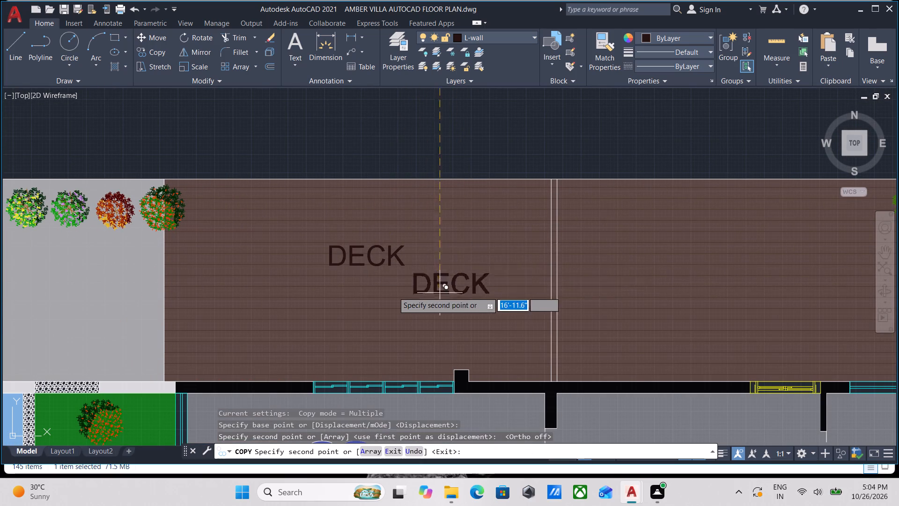
scroll(383, 289, down, 2)
key(Escape)
Copy the DECK label on the north deck straight down by about 2'-8".
scroll(398, 283, up, 3)
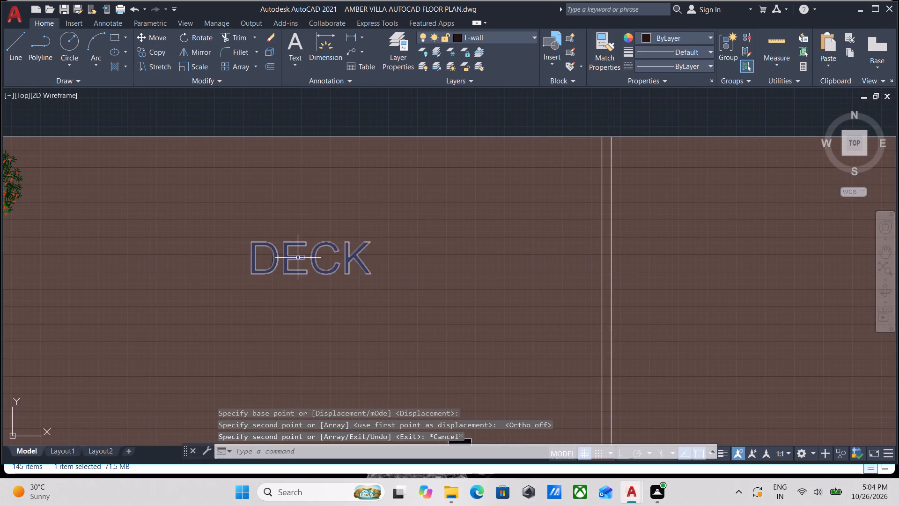
click(298, 258)
scroll(301, 255, down, 2)
middle_drag(301, 255, 389, 245)
scroll(371, 251, up, 2)
middle_drag(374, 250, 377, 257)
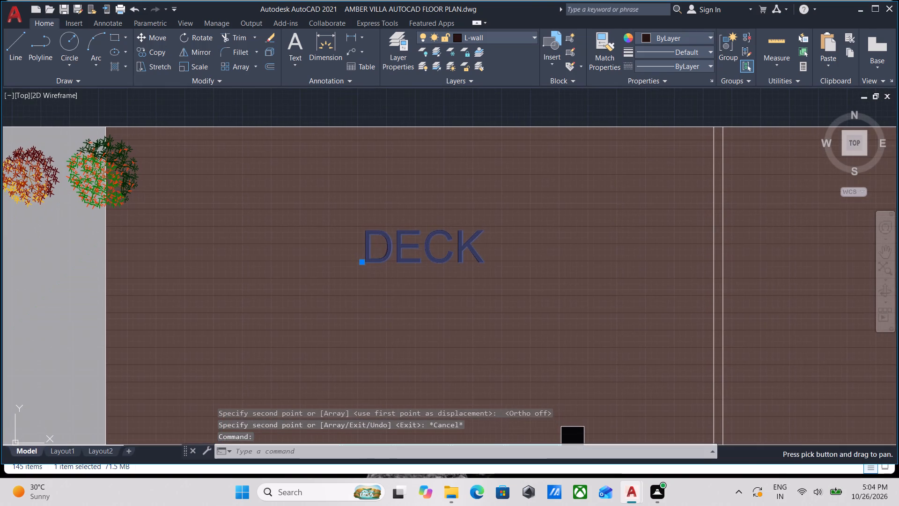
key(c)
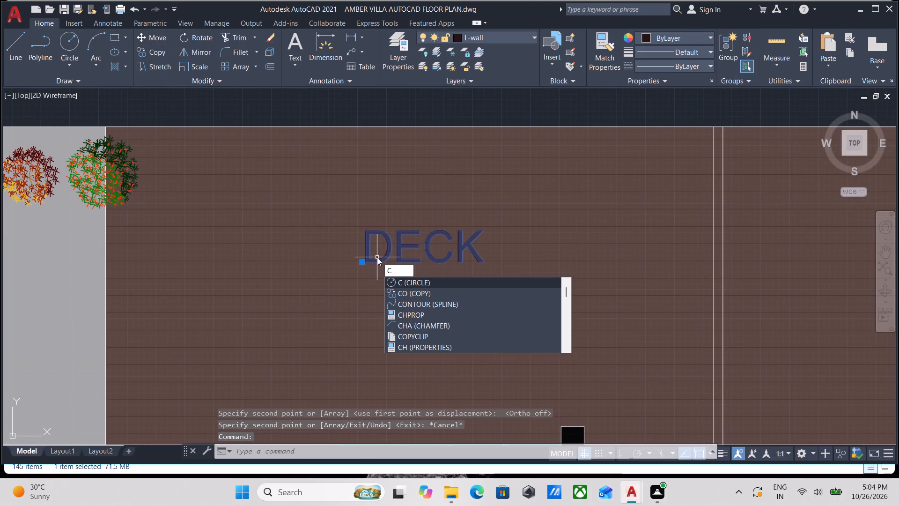
key(o)
key(Return)
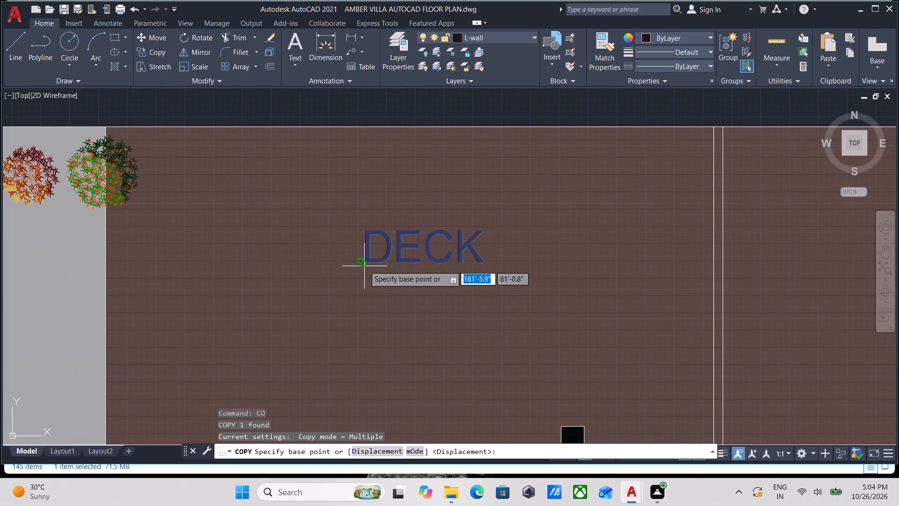
click(363, 263)
click(360, 336)
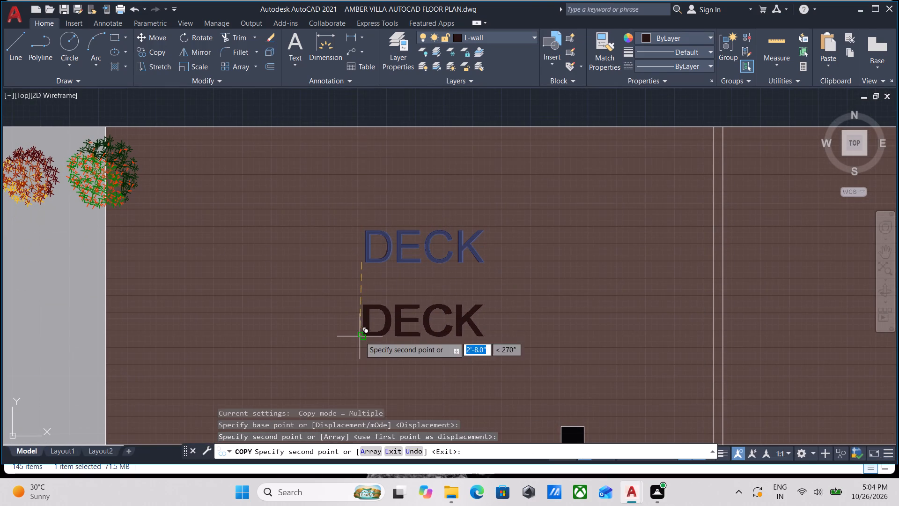
key(Escape)
Change the lower DECK copy to read 22' 0" X 11' 6" as the deck's size text.
scroll(448, 270, down, 2)
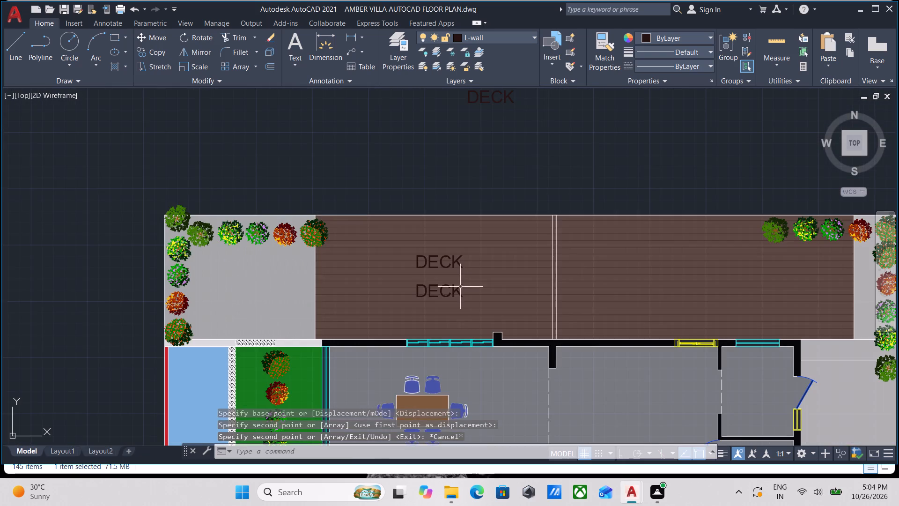
scroll(491, 285, down, 1)
middle_drag(491, 284, 546, 242)
scroll(546, 242, down, 1)
scroll(532, 239, up, 3)
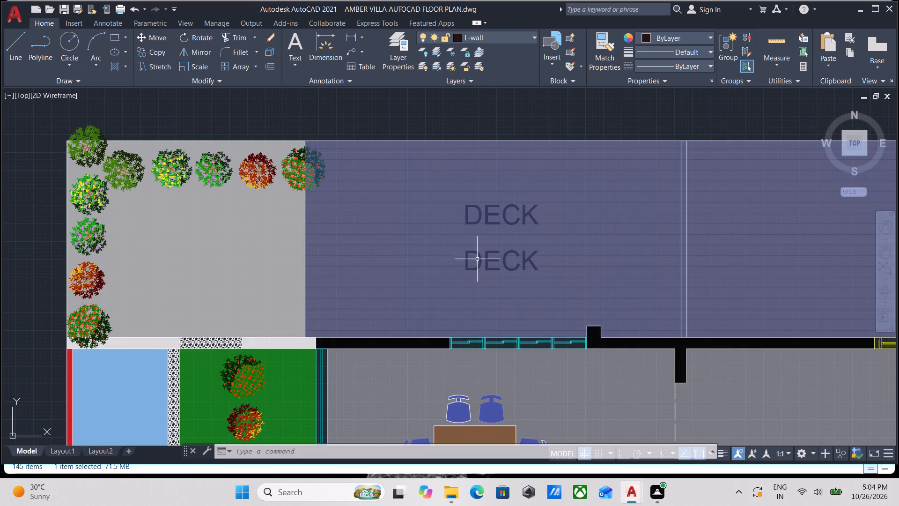
scroll(468, 268, up, 2)
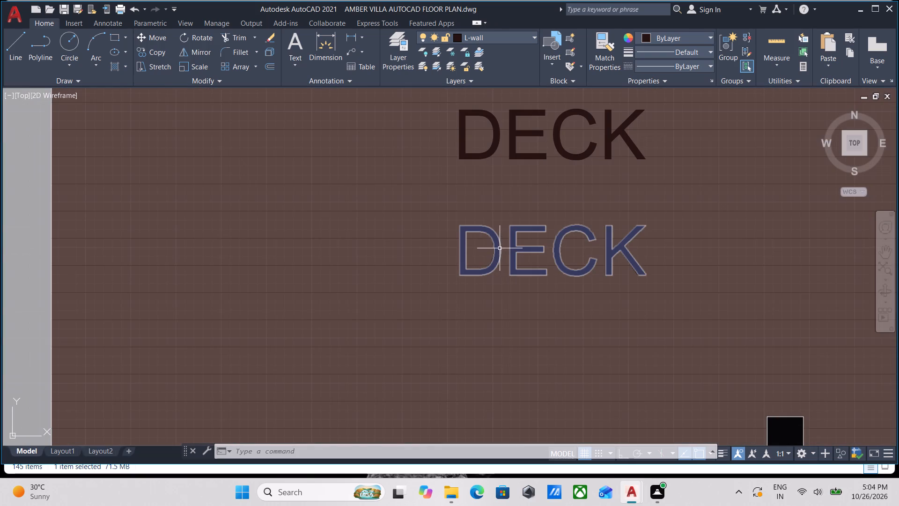
double_click(500, 248)
text(22)
key(apostrophe)
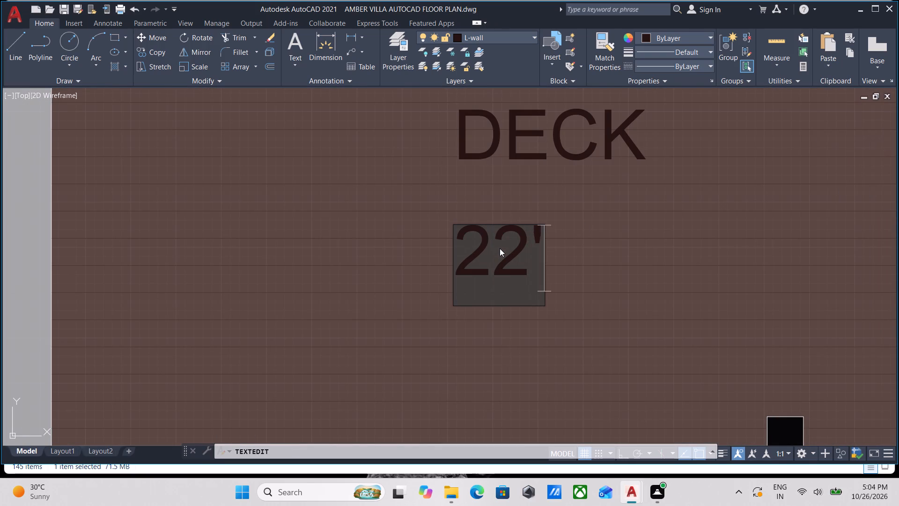
key(0)
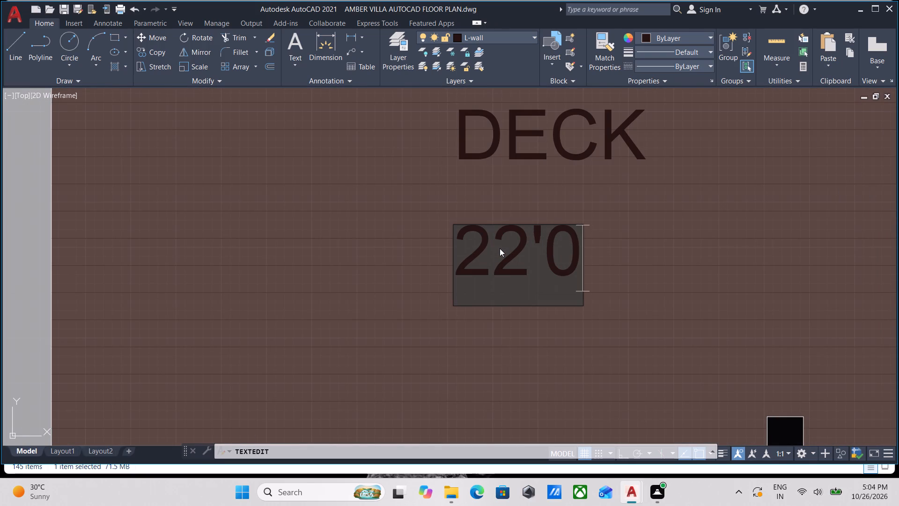
key(apostrophe)
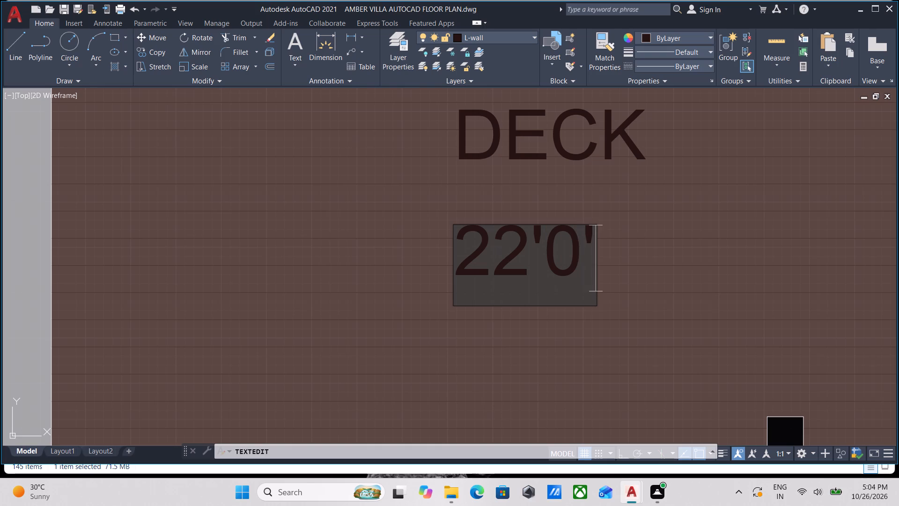
key(BackSpace)
key(BackSpace)
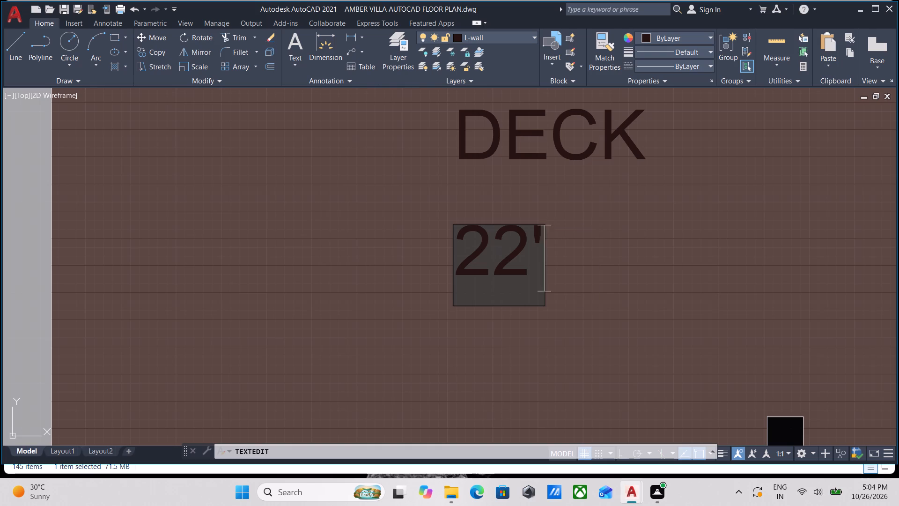
key(space)
text(0)
key(shift+quotedbl)
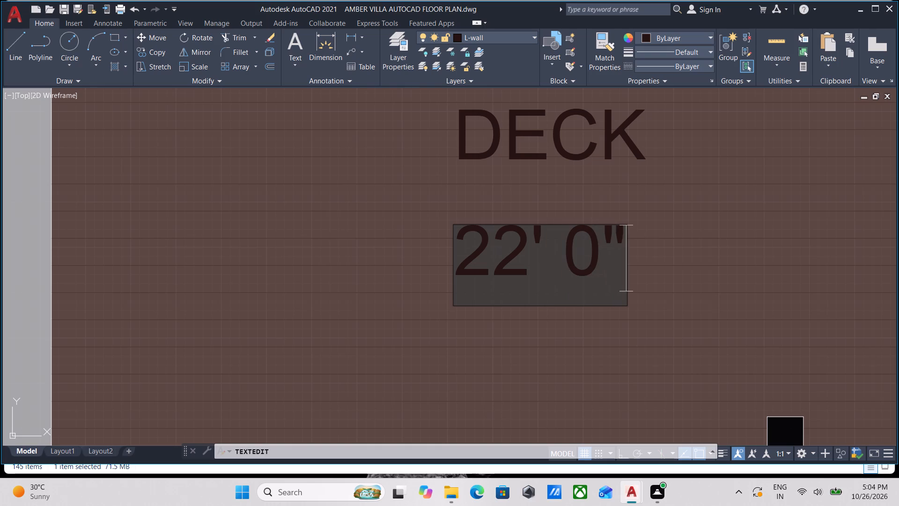
key(space)
text(X)
key(space)
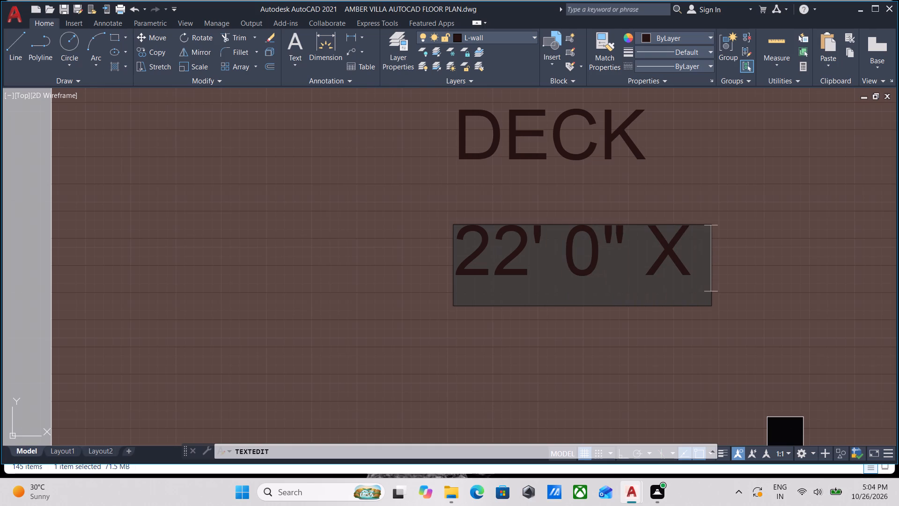
text(11')
key(space)
text(6)
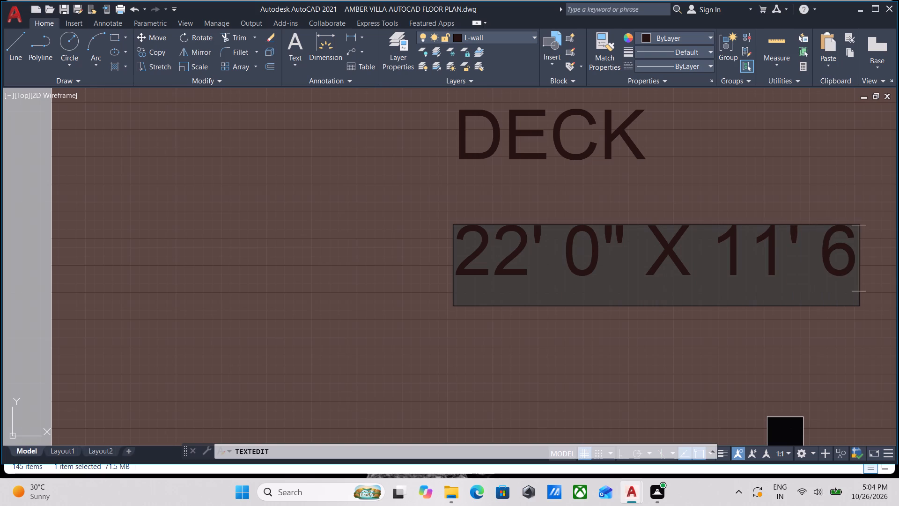
key(shift+quotedbl)
key(Return)
key(Return)
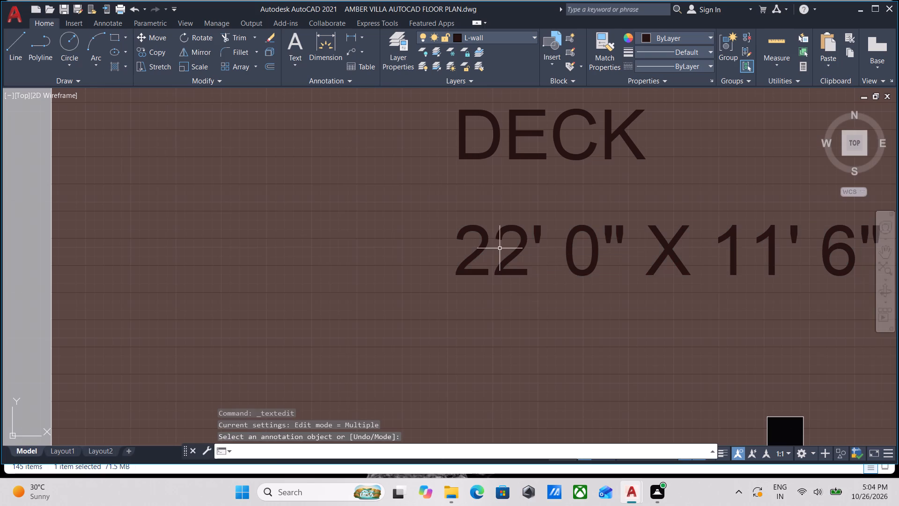
Copy the 22' 0" X 11' 6" text into the room south of the deck, just below the dining table and chairs.
scroll(500, 248, down, 3)
scroll(538, 258, up, 1)
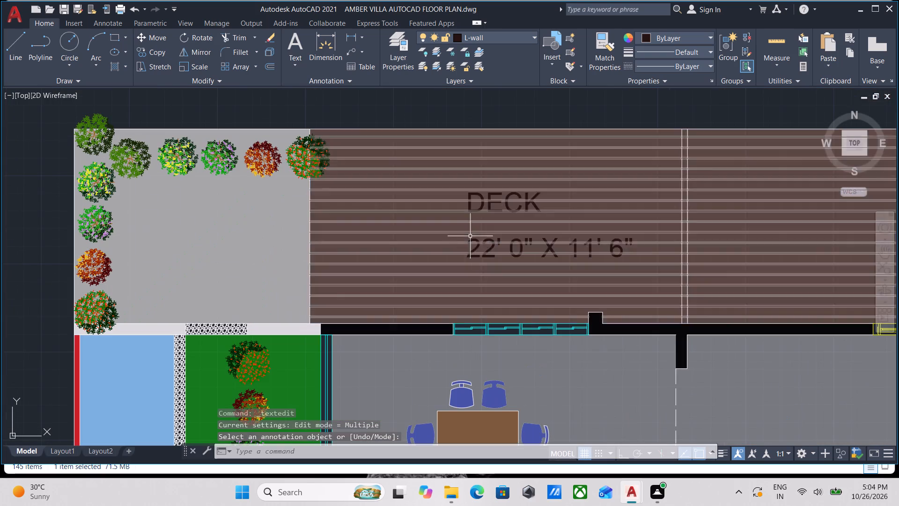
scroll(474, 243, up, 4)
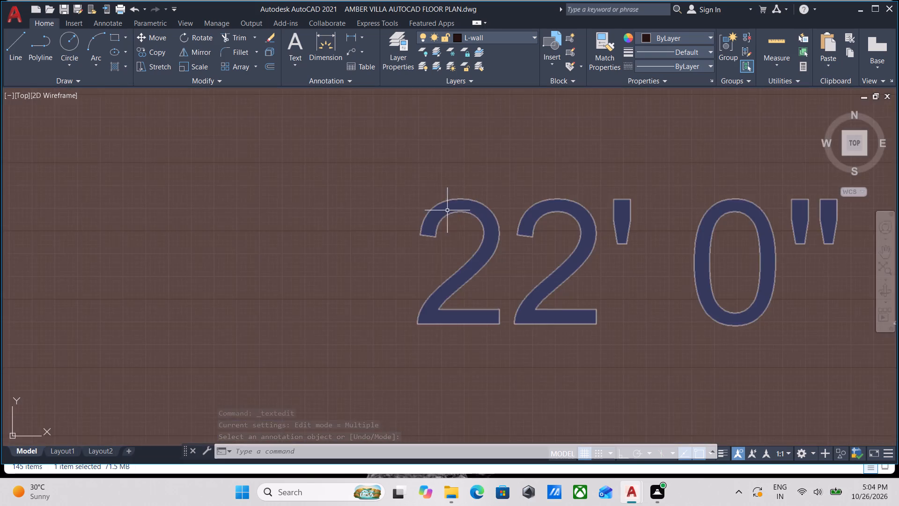
click(467, 212)
scroll(467, 212, down, 1)
middle_drag(467, 213, 447, 234)
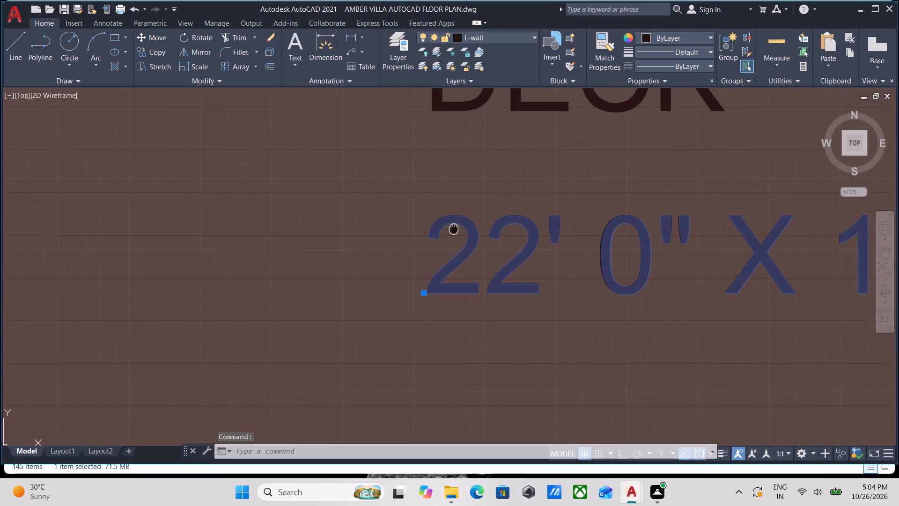
middle_drag(447, 234, 412, 268)
scroll(426, 241, down, 3)
middle_drag(426, 241, 324, 241)
scroll(341, 265, up, 2)
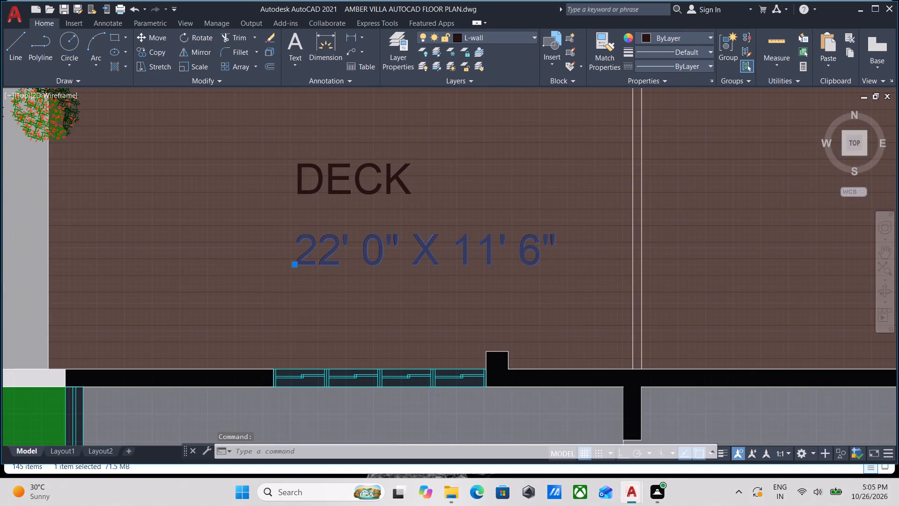
text(CO)
key(Return)
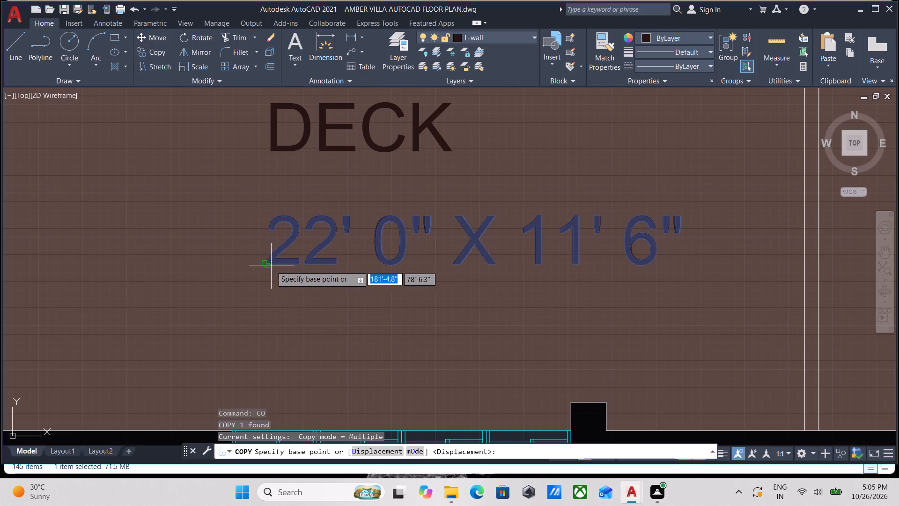
click(269, 263)
middle_drag(450, 207, 180, 268)
scroll(422, 243, down, 2)
middle_drag(422, 243, 228, 271)
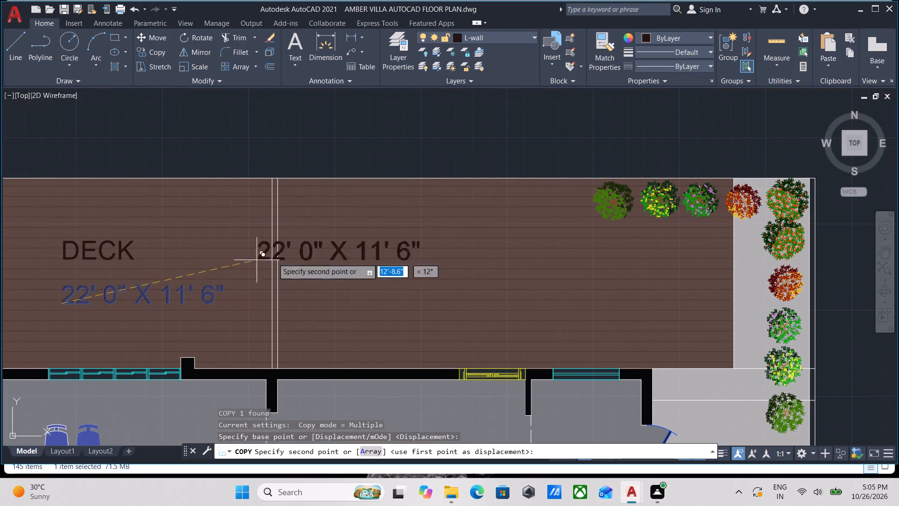
scroll(342, 248, down, 2)
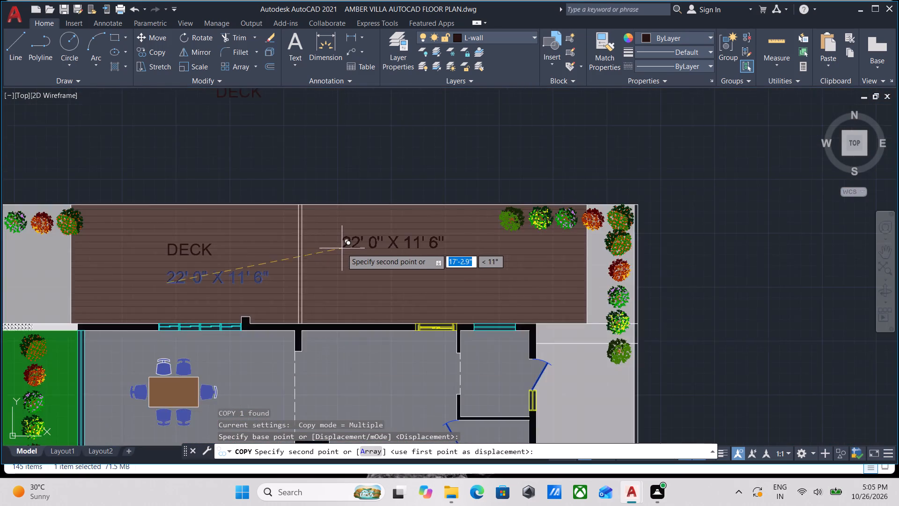
scroll(342, 248, down, 1)
middle_drag(334, 296, 473, 151)
scroll(382, 166, up, 3)
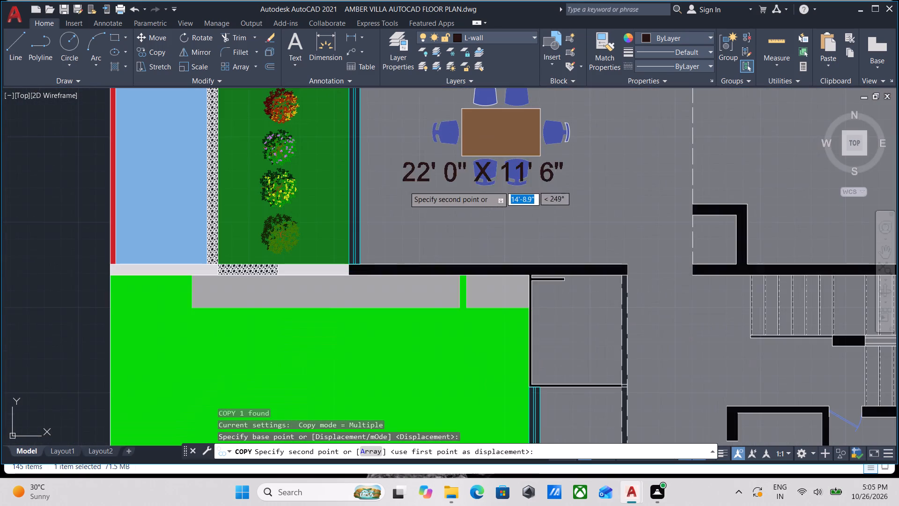
click(428, 217)
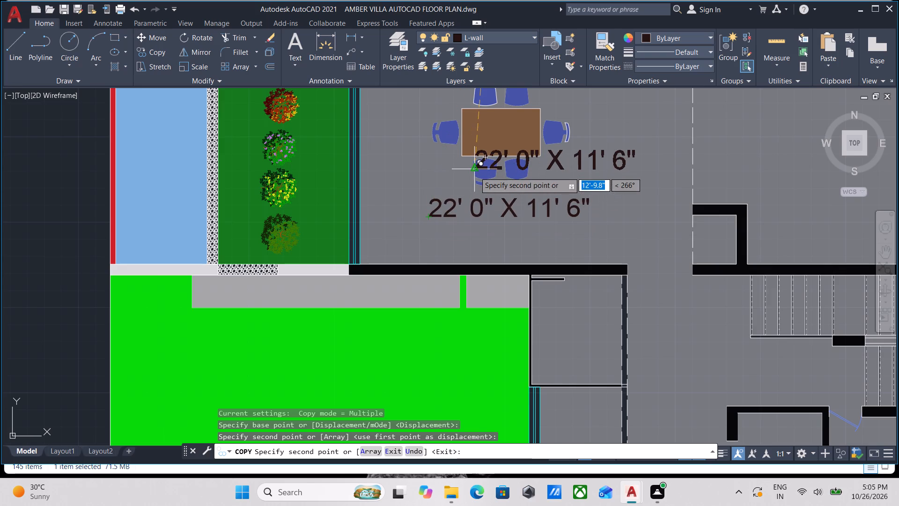
key(Escape)
Change the copied text below the dining table to read DINING ROOM.
scroll(499, 207, up, 2)
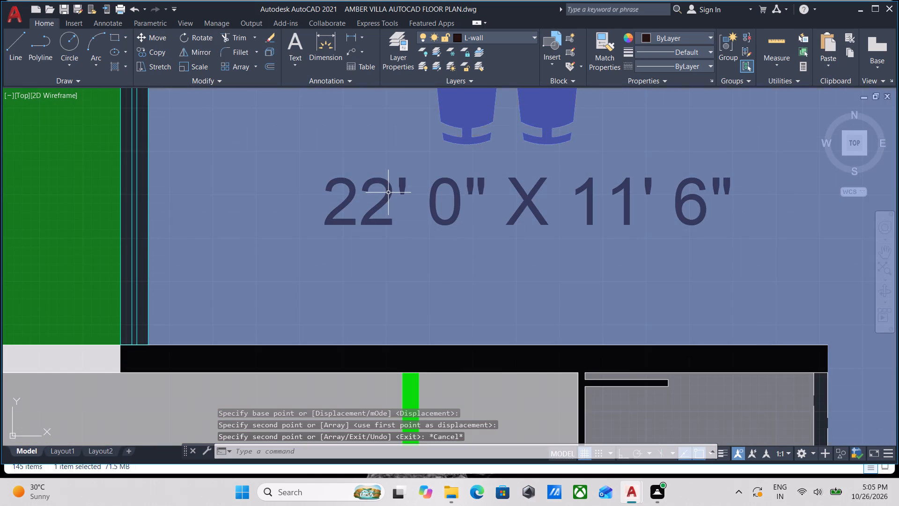
scroll(374, 226, up, 3)
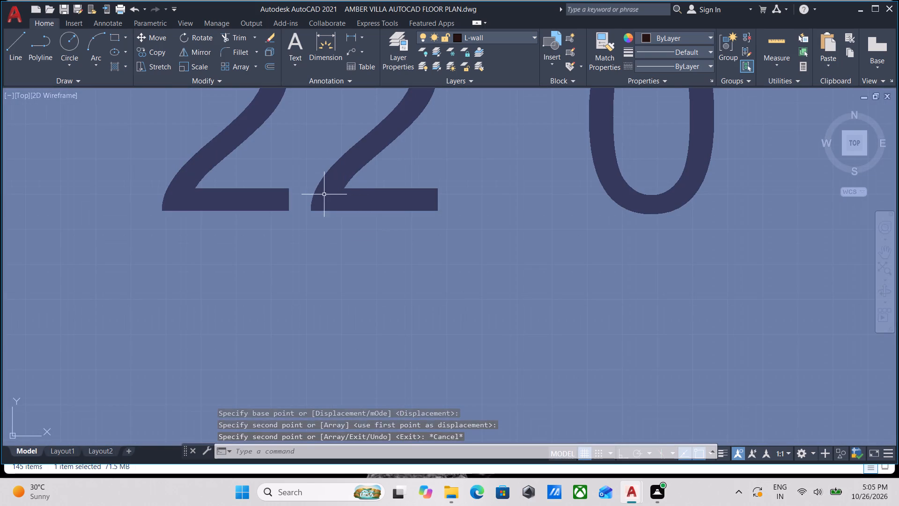
scroll(324, 194, down, 6)
scroll(318, 189, up, 1)
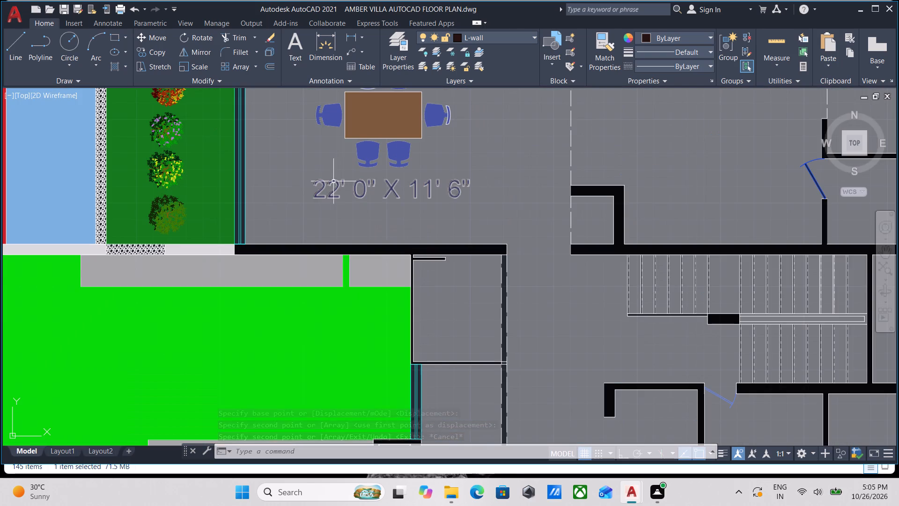
click(336, 181)
scroll(336, 181, up, 3)
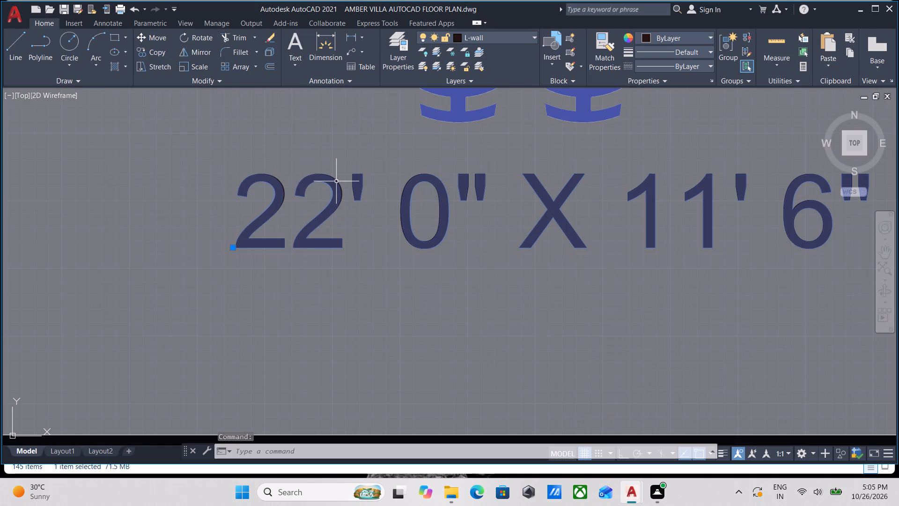
scroll(336, 181, down, 1)
double_click(336, 181)
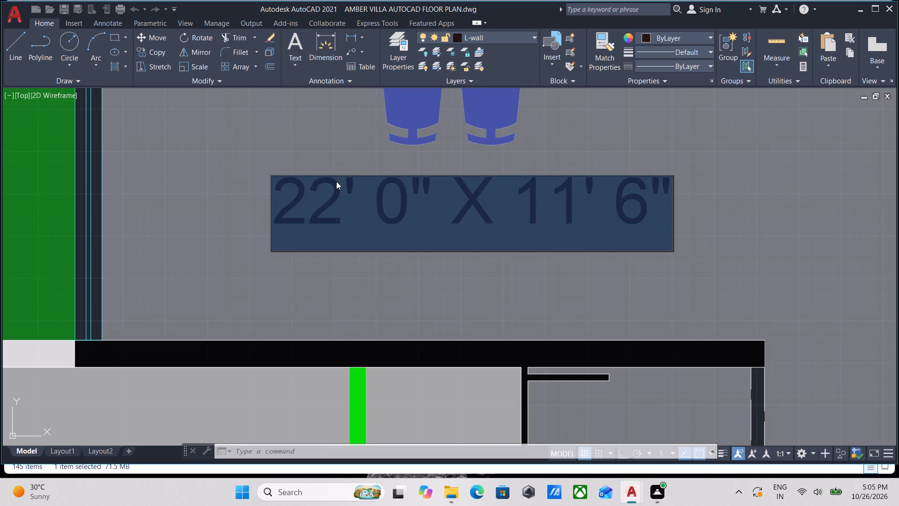
text(DI)
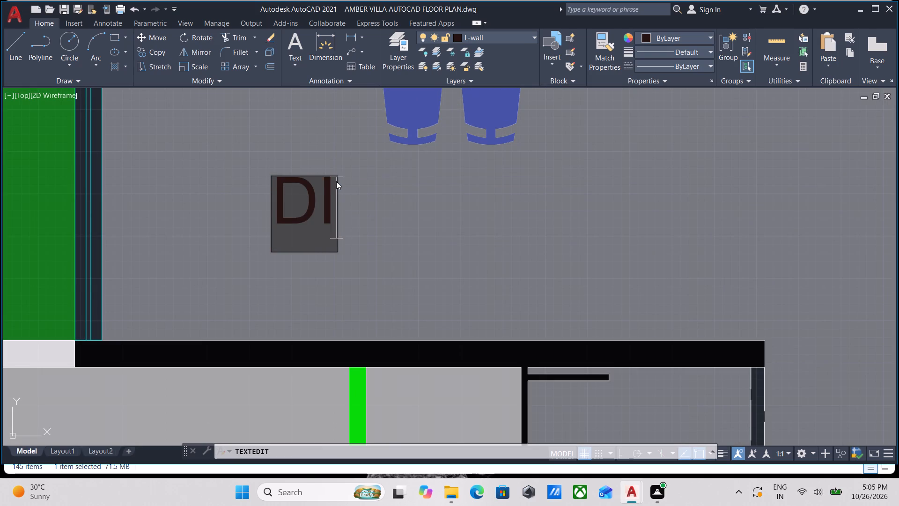
text(NIN)
text(G)
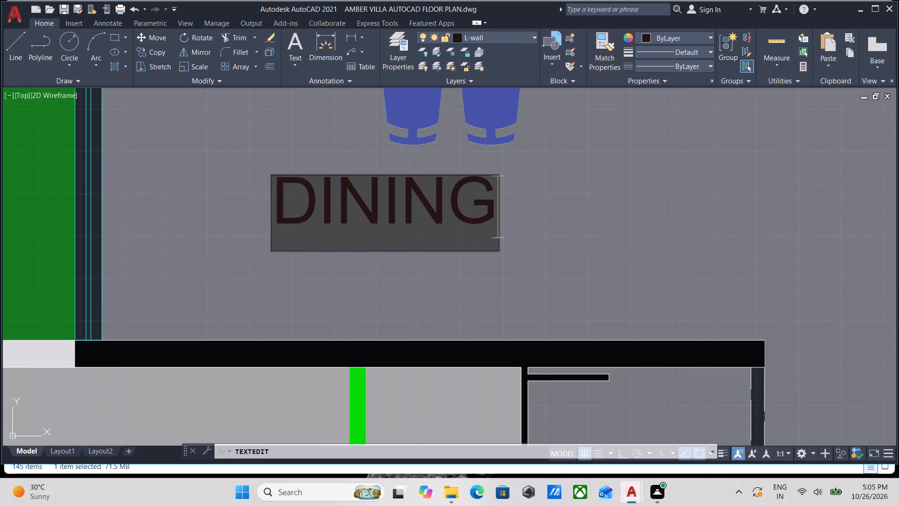
key(space)
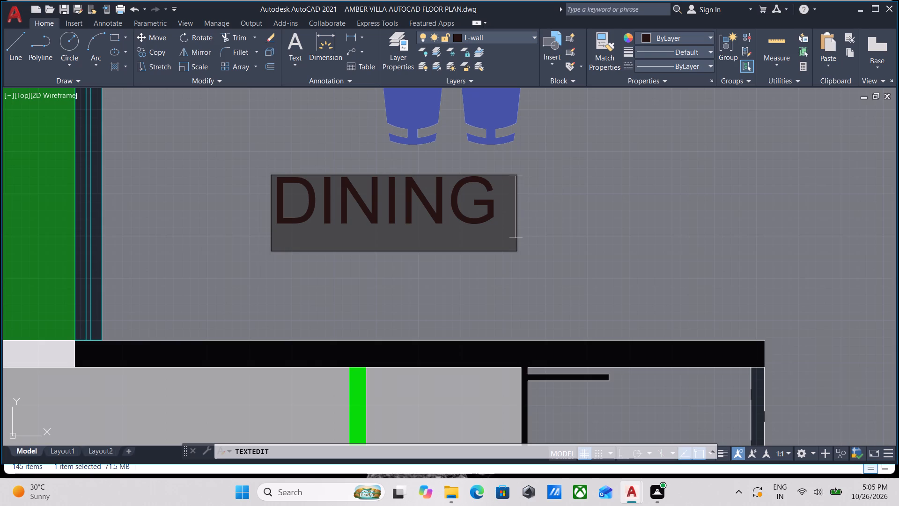
text(ROO)
key(m)
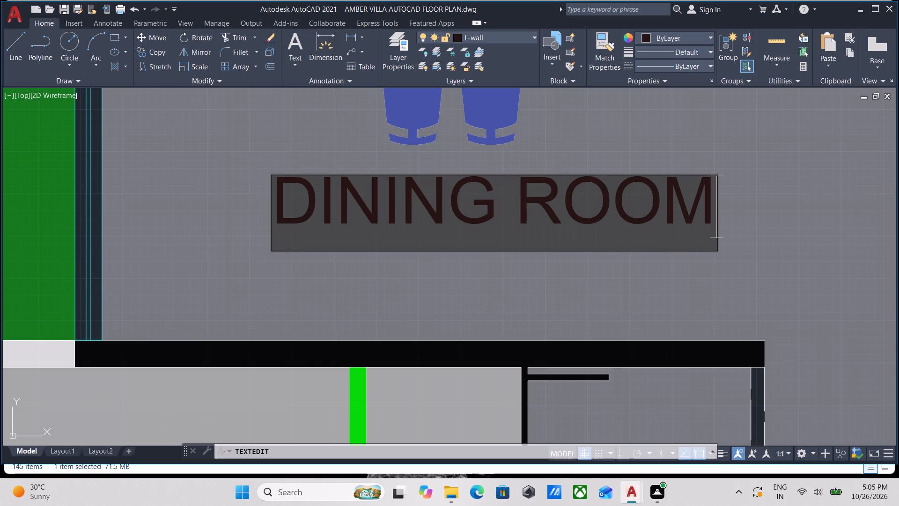
key(Return)
key(Return)
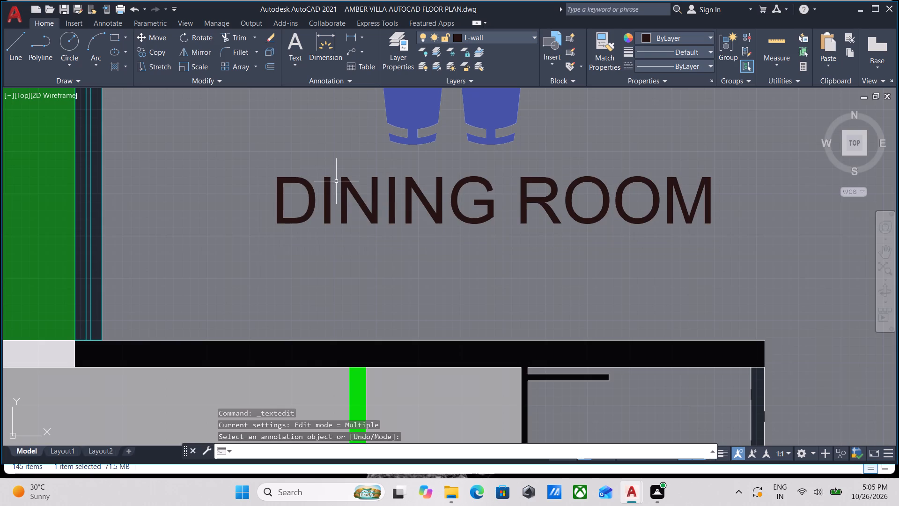
Copy the DINING ROOM label straight down to just below itself.
scroll(336, 181, down, 2)
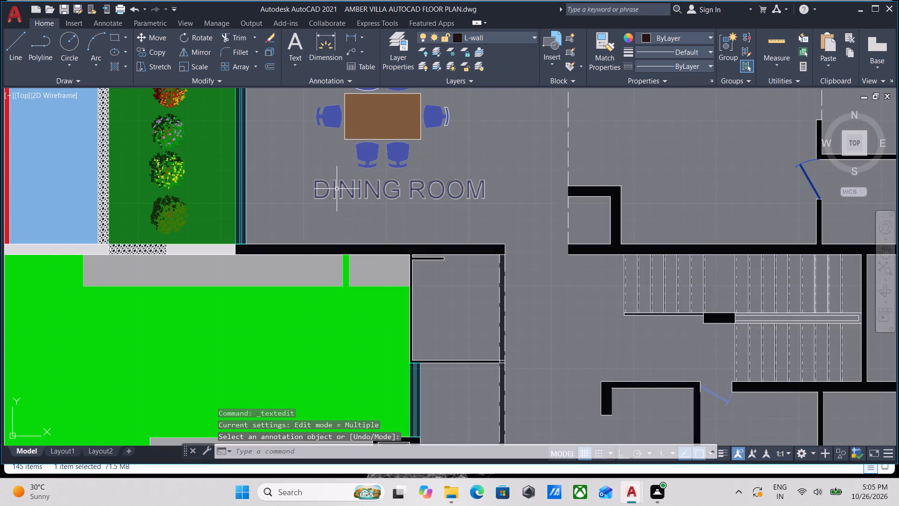
click(337, 189)
text(CO)
key(Return)
click(316, 193)
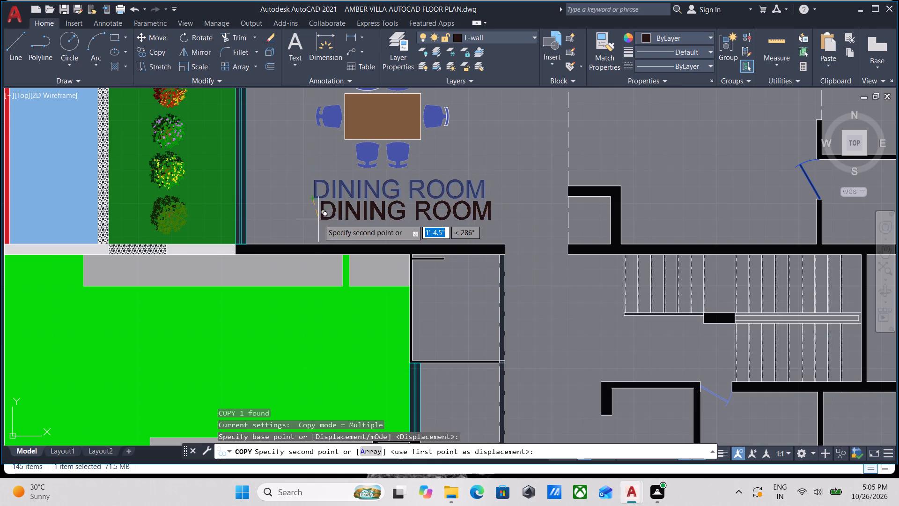
click(314, 225)
key(Escape)
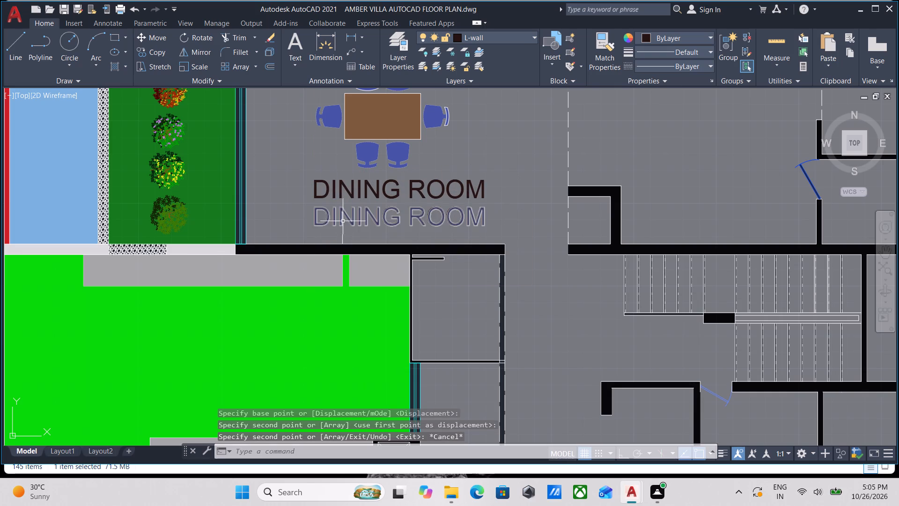
Change the lower DINING ROOM copy to read 20'8" X 14'0" as the room's size text.
double_click(341, 218)
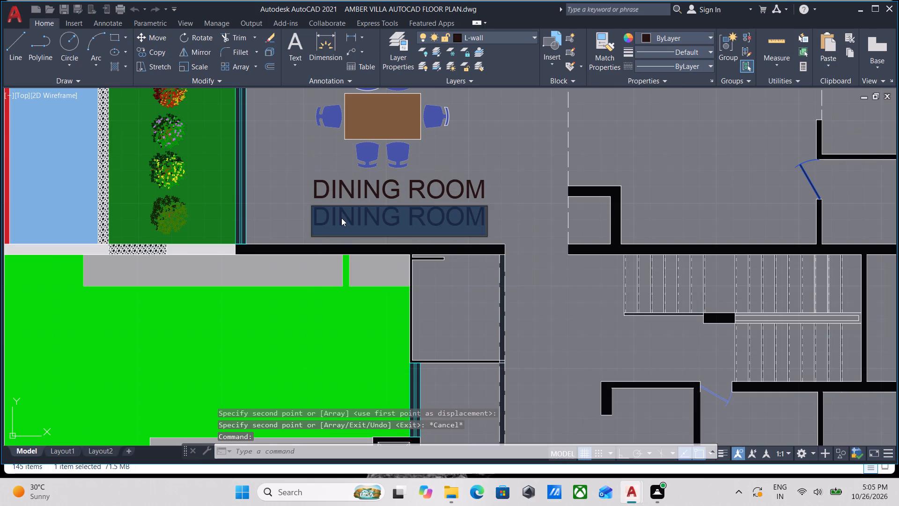
text(20')
key(8)
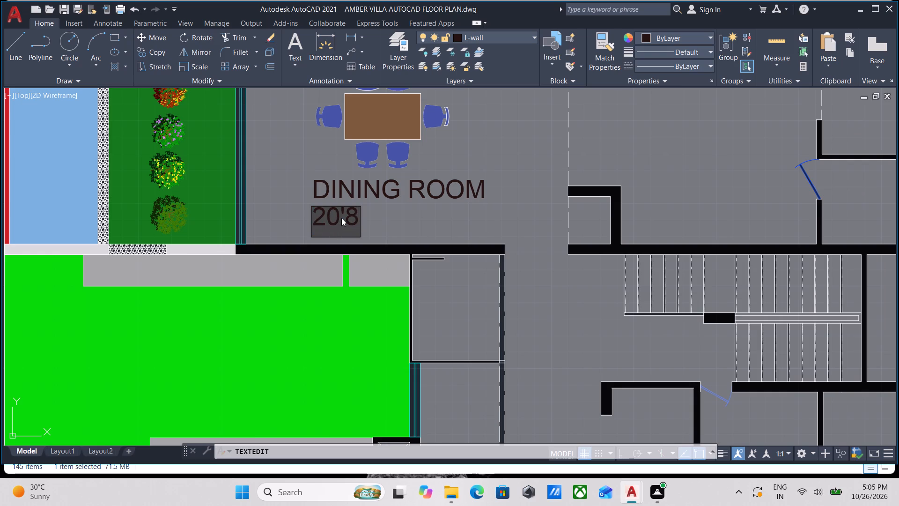
key(shift+quotedbl)
key(space)
text(X)
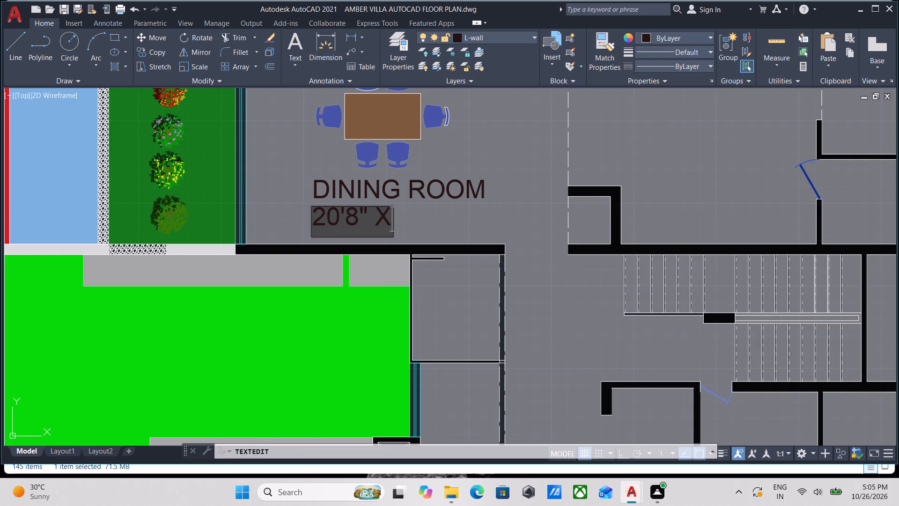
key(space)
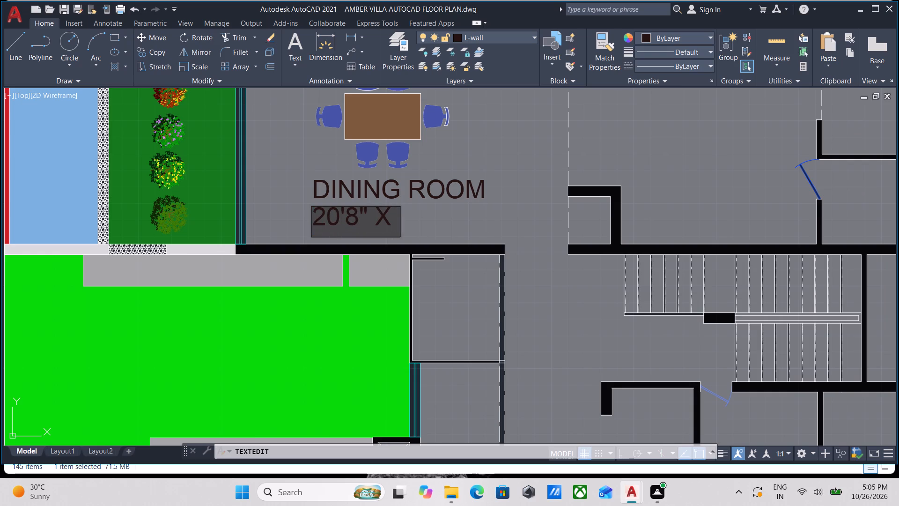
text(14')
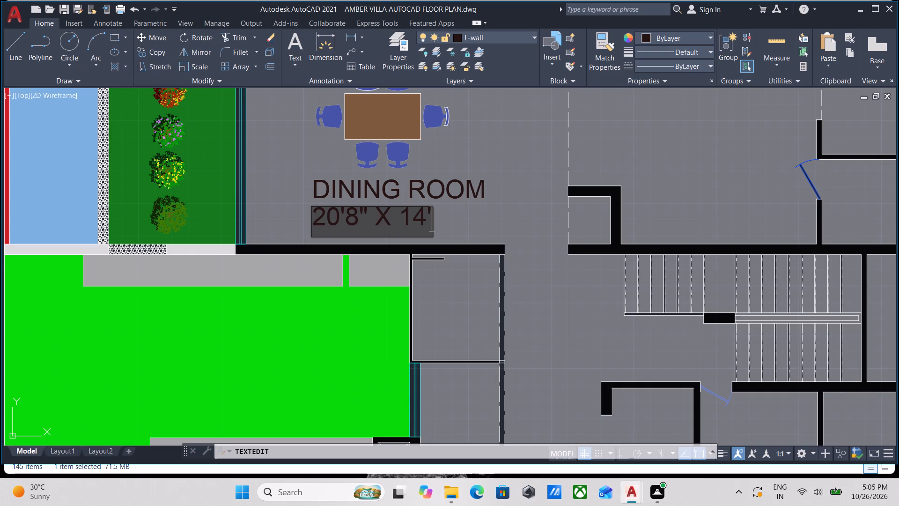
key(0)
key(shift+quotedbl)
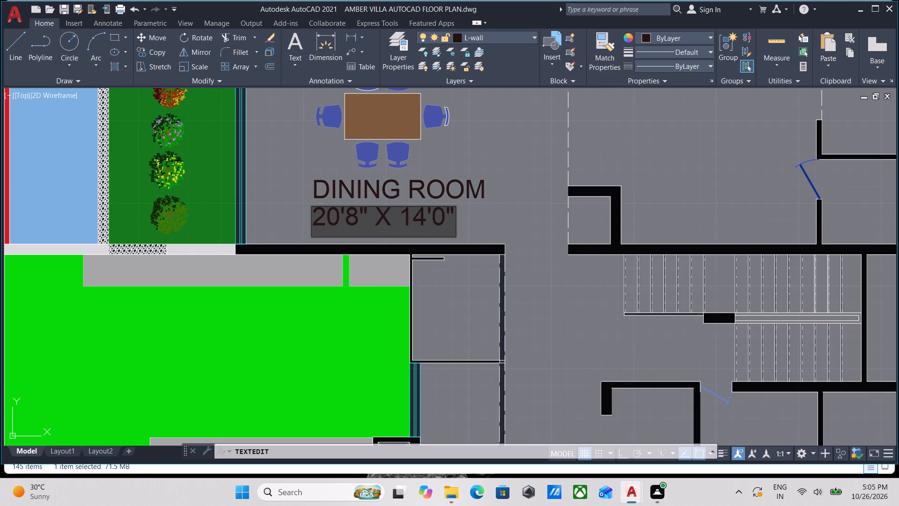
key(Return)
key(Return)
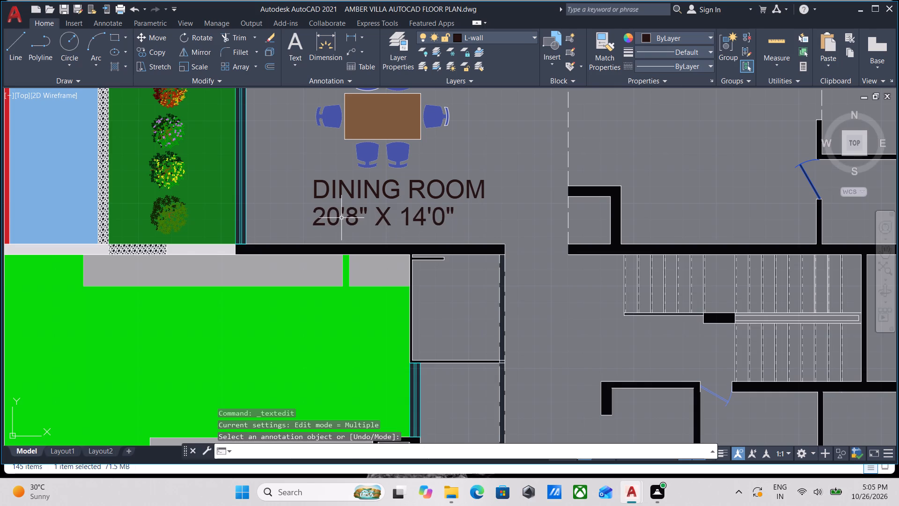
Copy the 20'8" X 14'0" text into the large room east of the dining room and the two small rooms beyond it.
scroll(356, 197, up, 2)
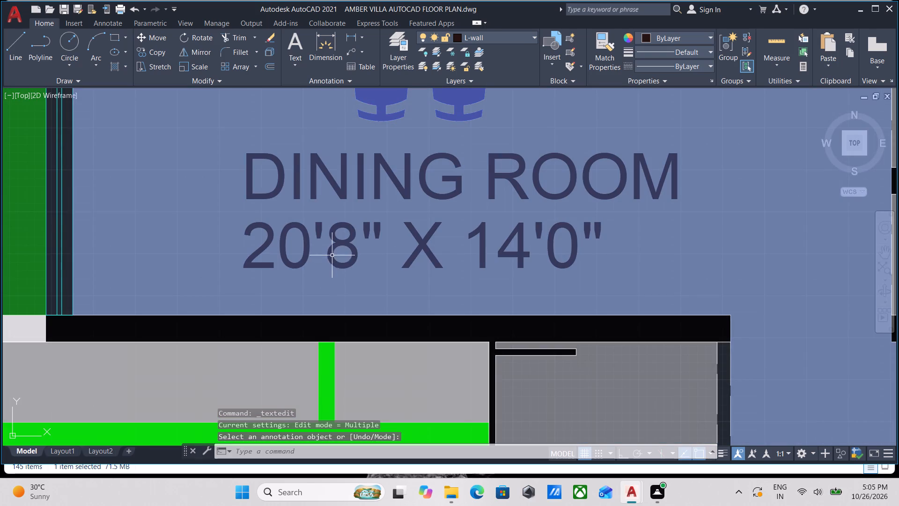
scroll(340, 242, up, 2)
click(360, 243)
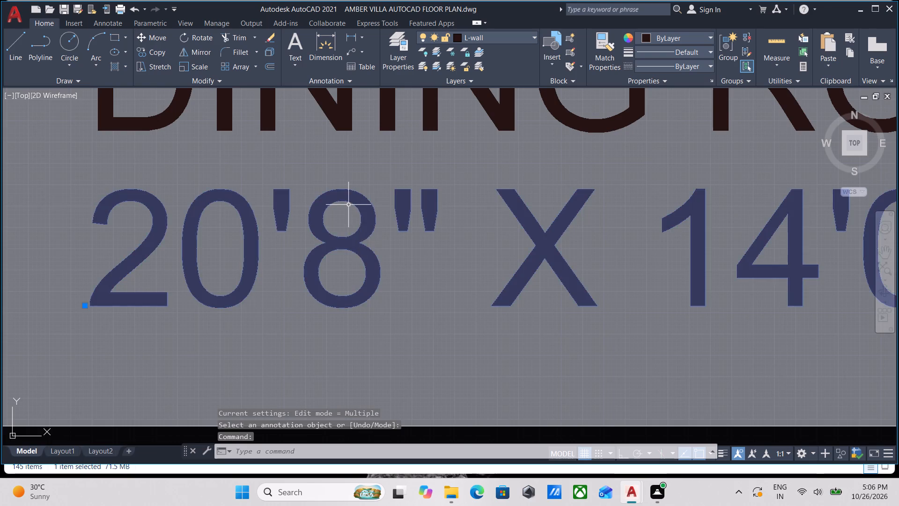
middle_drag(350, 215, 387, 298)
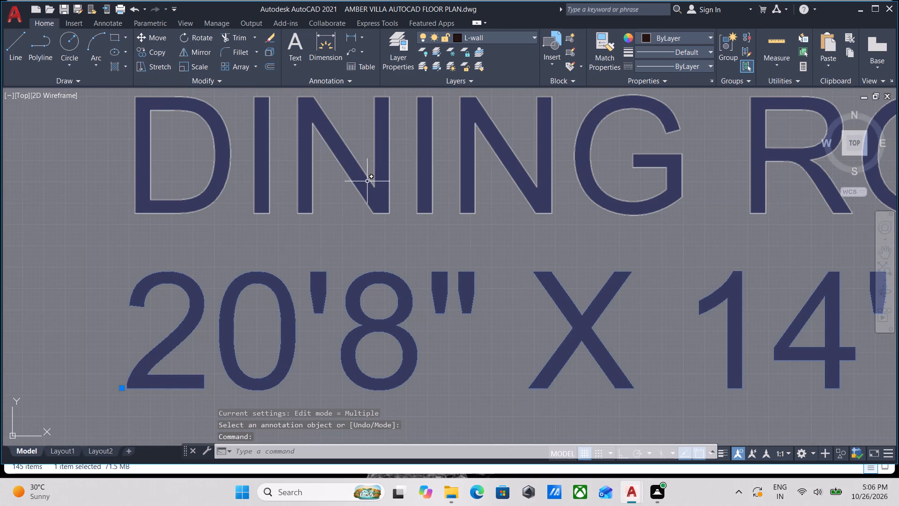
scroll(371, 183, down, 2)
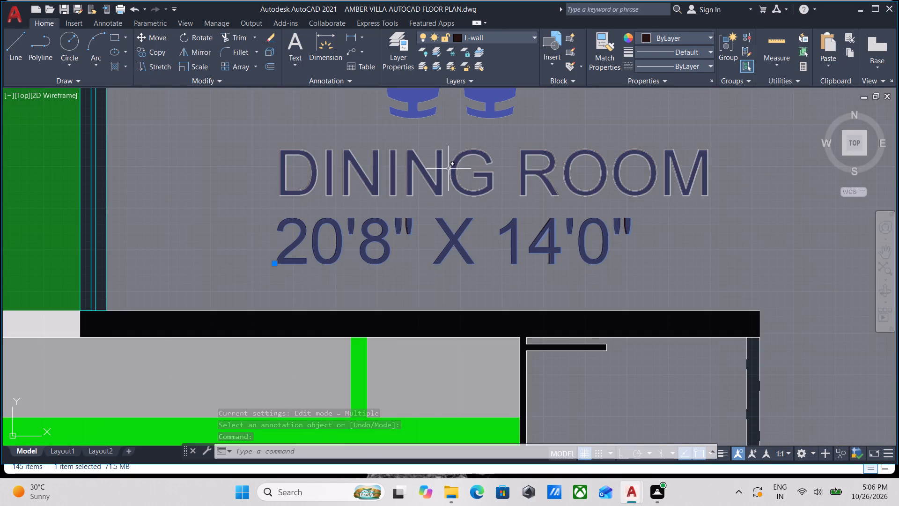
ctrl+click(374, 185)
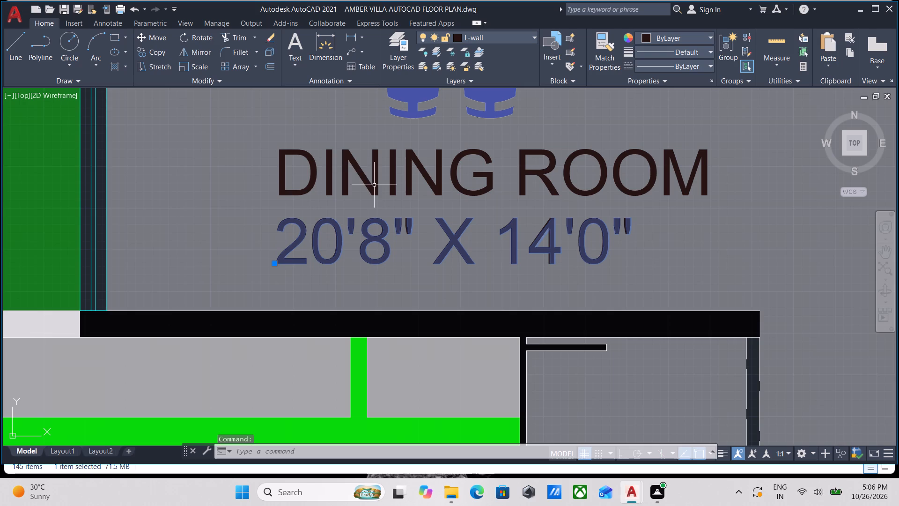
ctrl+click(347, 169)
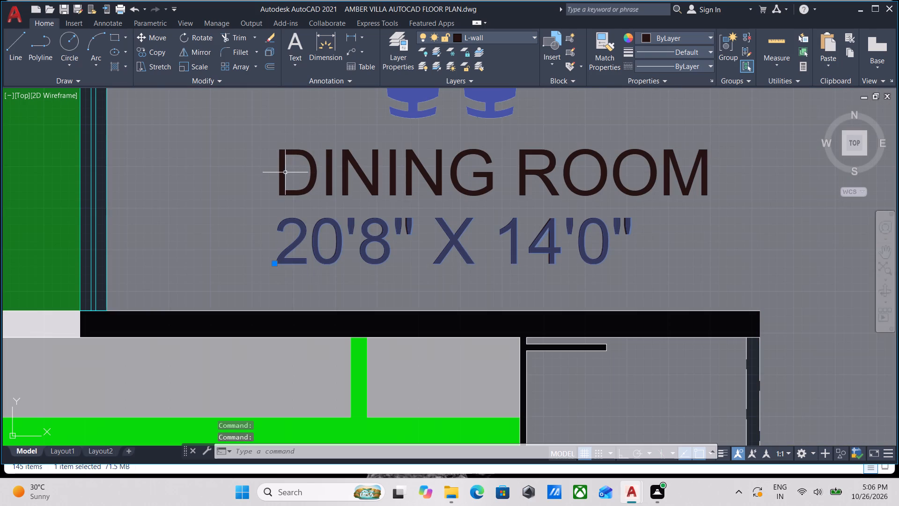
ctrl+click(283, 172)
ctrl+click(615, 156)
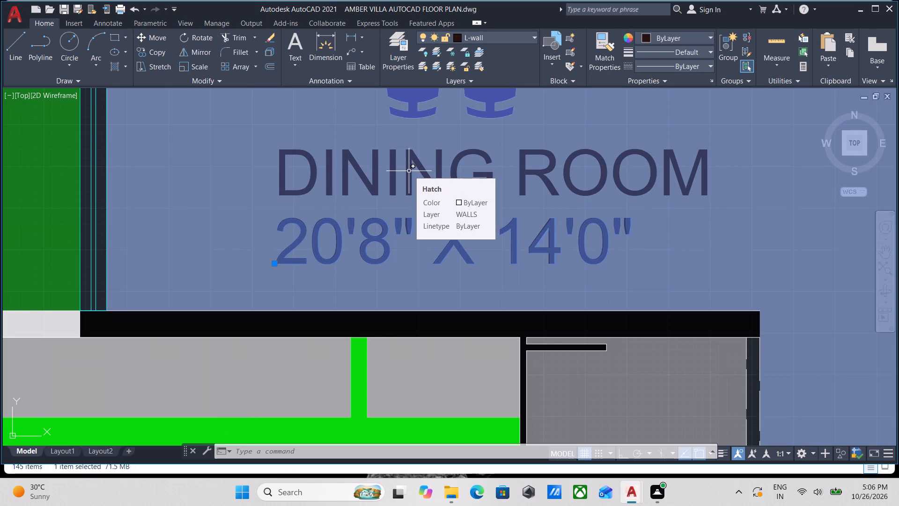
ctrl+click(392, 174)
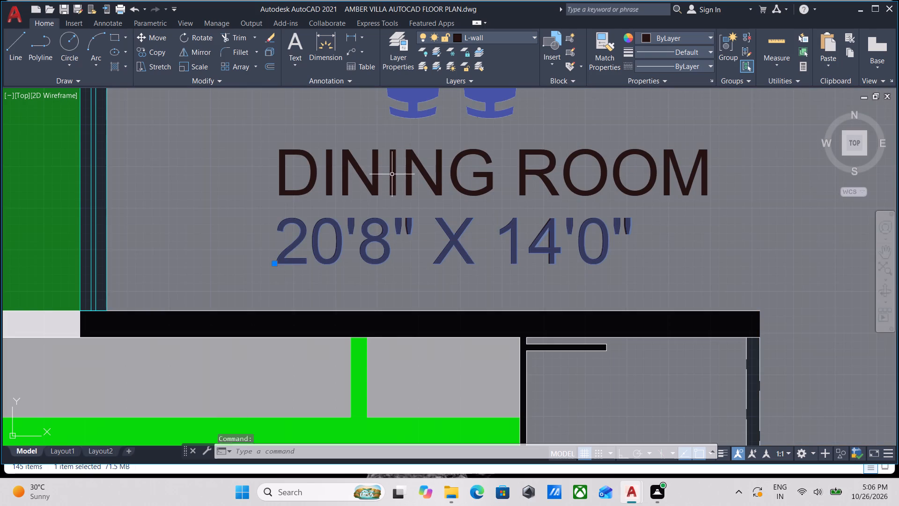
scroll(535, 187, down, 1)
scroll(625, 183, up, 1)
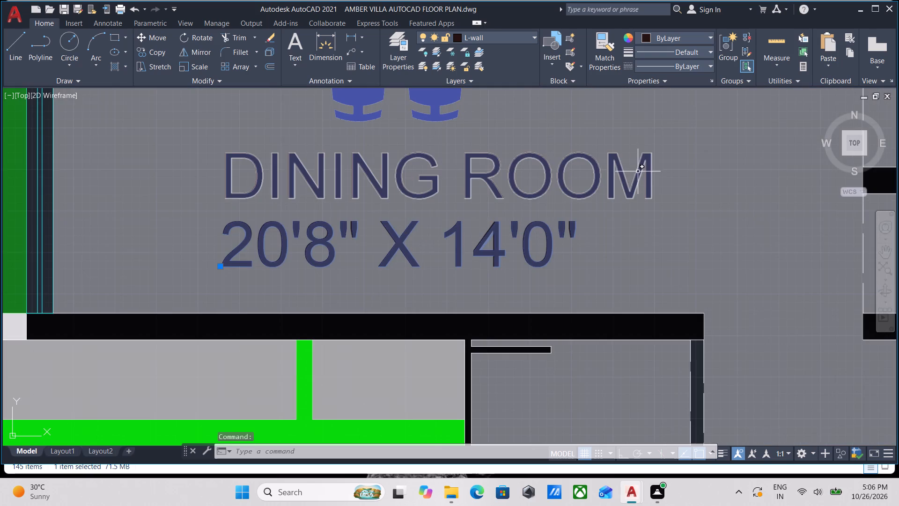
scroll(295, 213, down, 2)
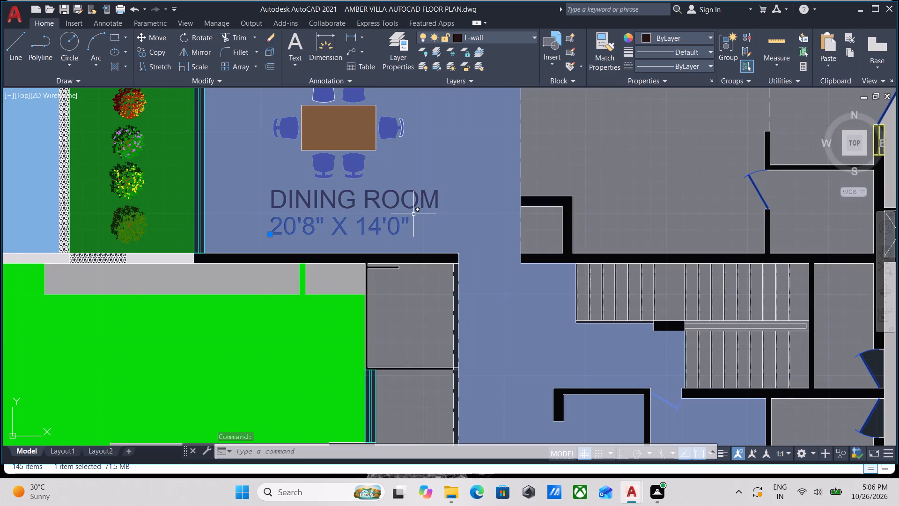
key(c)
key(o)
key(Return)
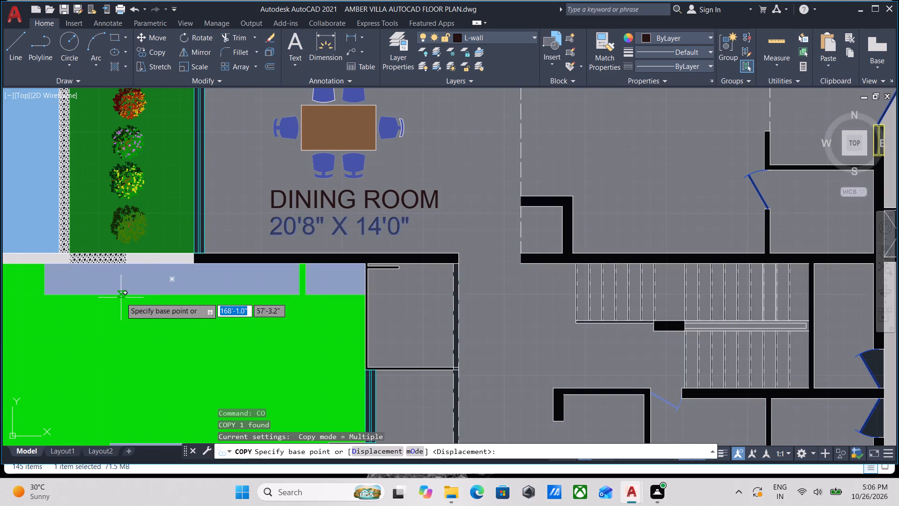
click(272, 235)
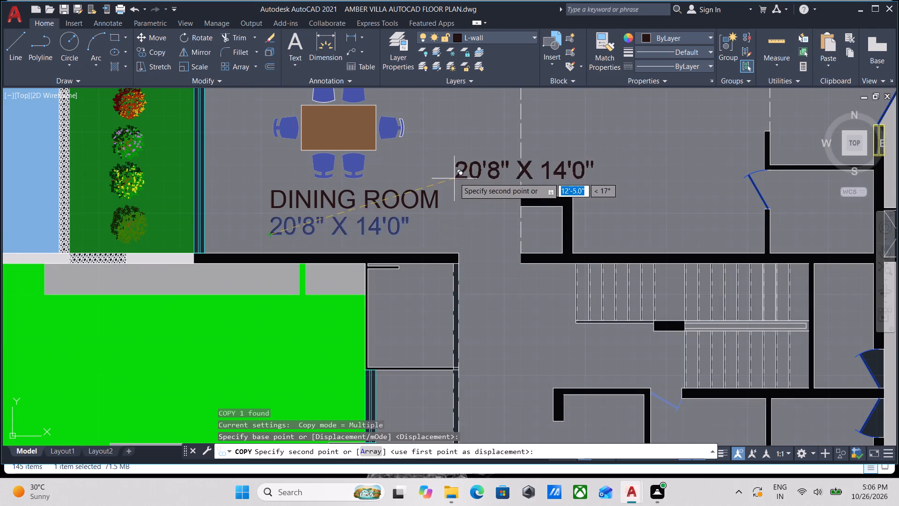
middle_drag(445, 182, 294, 283)
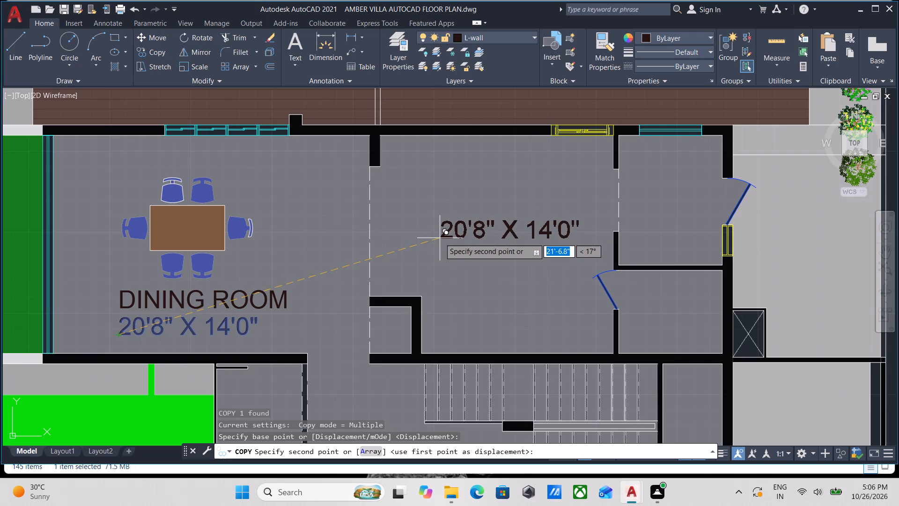
click(440, 238)
middle_drag(444, 240, 198, 311)
click(382, 269)
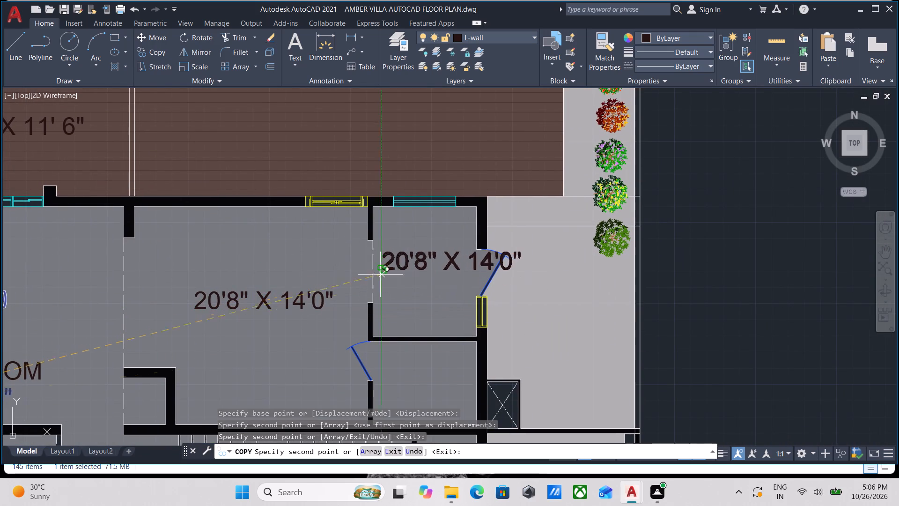
middle_drag(360, 361, 379, 226)
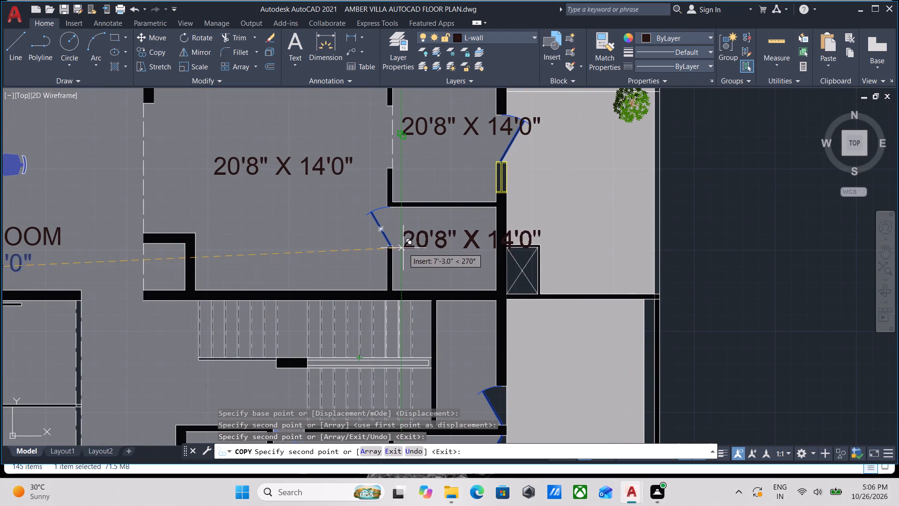
click(403, 248)
middle_drag(242, 220, 256, 292)
key(Escape)
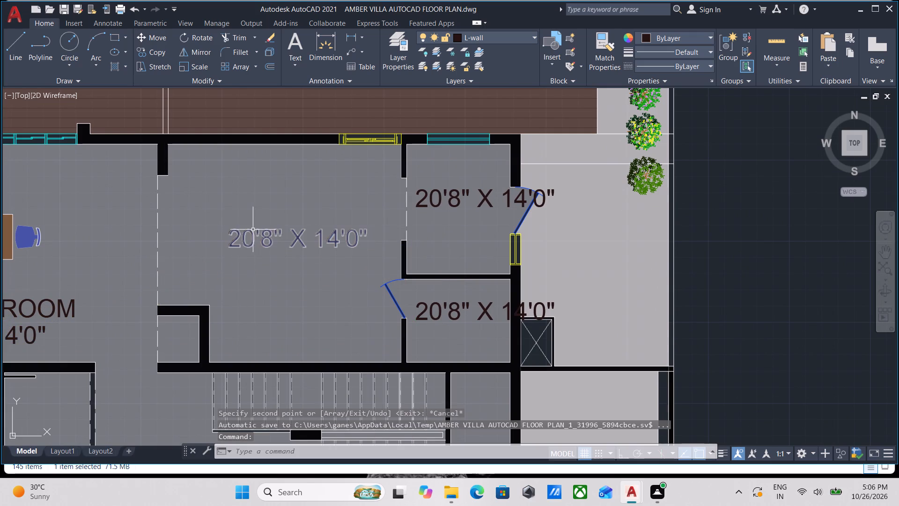
Change the copied size text in the large room east of the dining room to read KITCHEN.
double_click(243, 239)
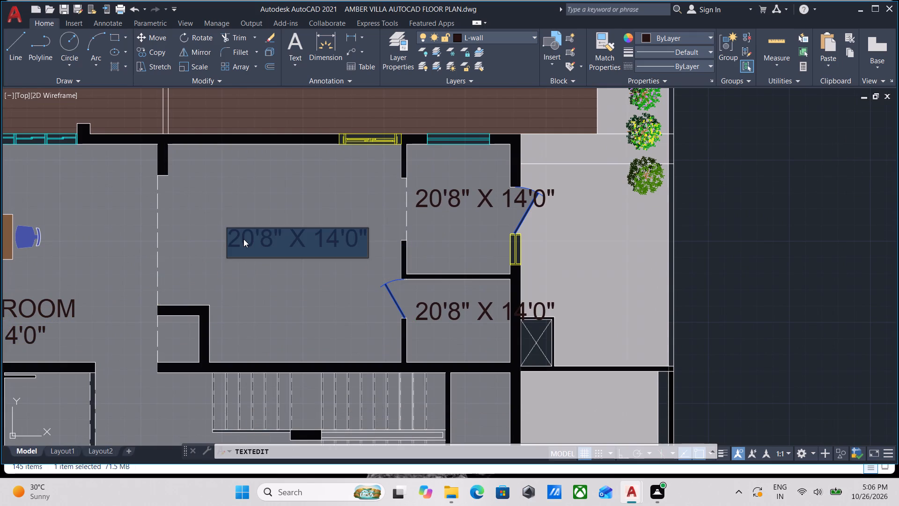
text(KI)
text(TCHE)
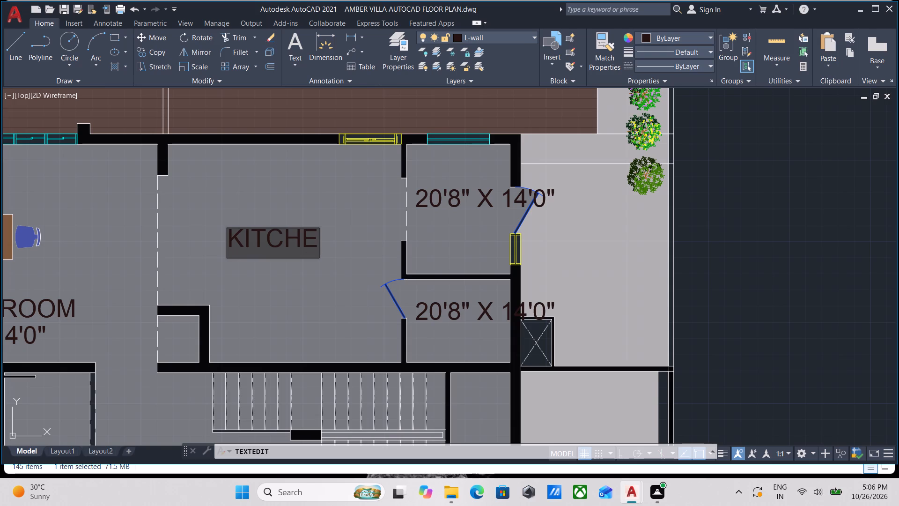
key(n)
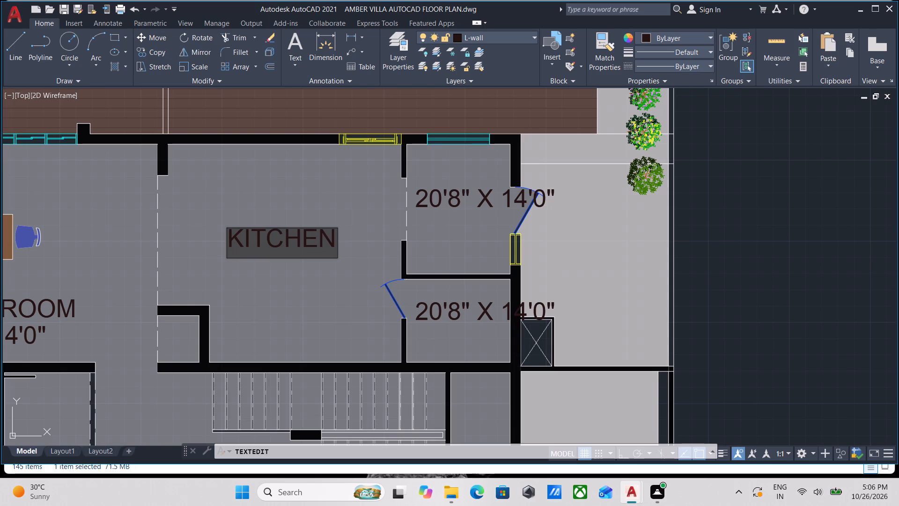
key(n)
key(BackSpace)
key(Return)
key(Return)
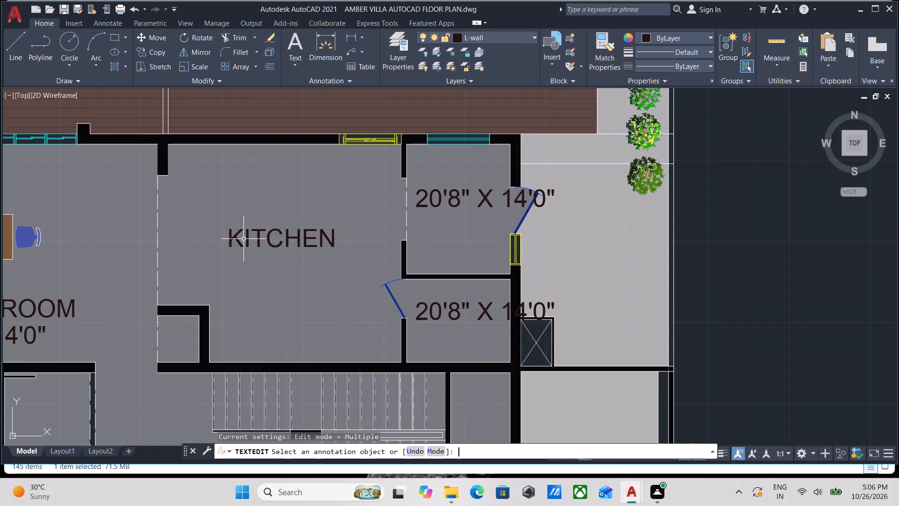
Copy the KITCHEN label straight down by about 2'-1".
scroll(185, 237, up, 2)
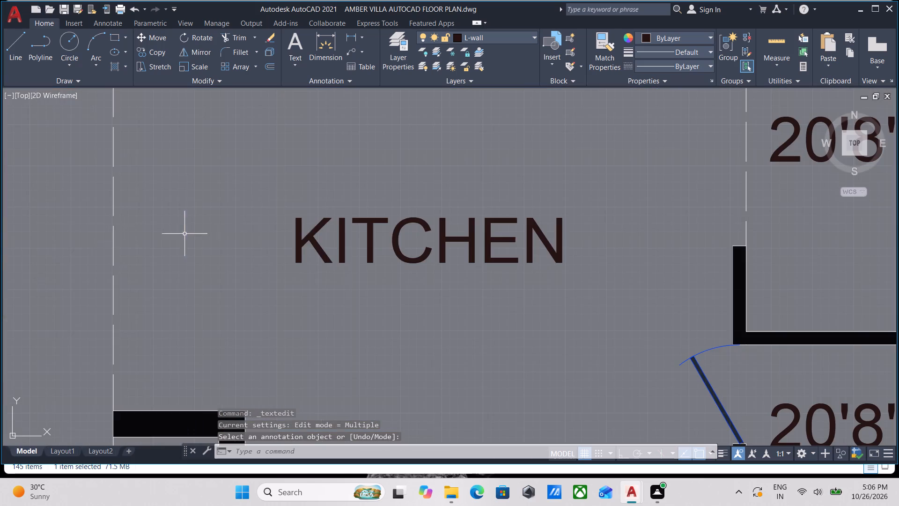
click(309, 242)
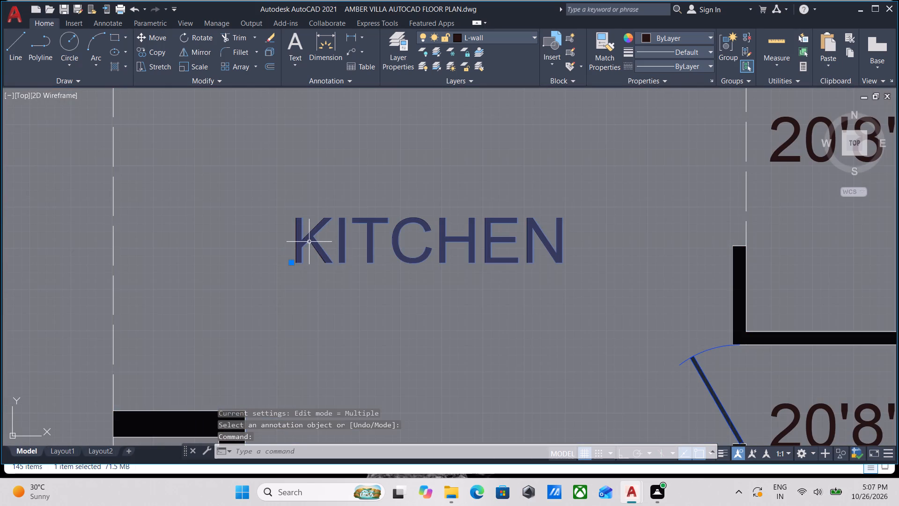
text(CO)
key(Return)
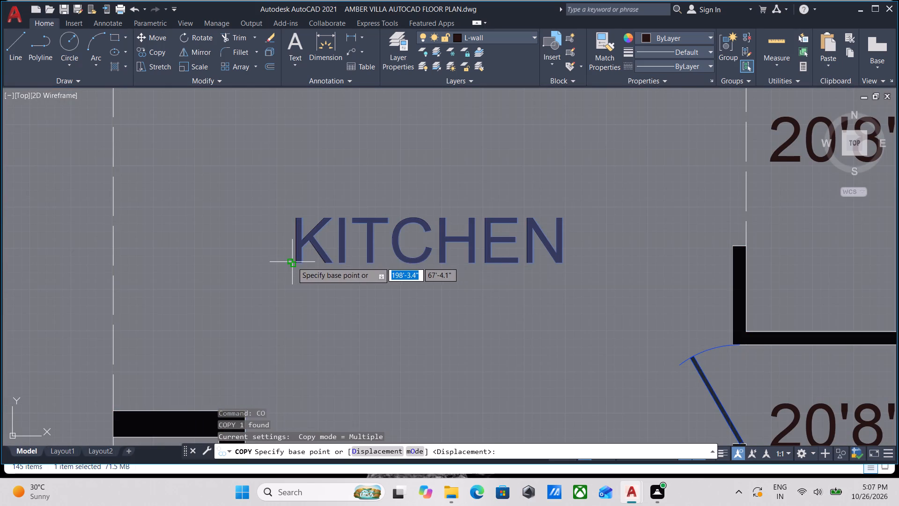
click(292, 262)
middle_drag(290, 346, 309, 274)
click(310, 274)
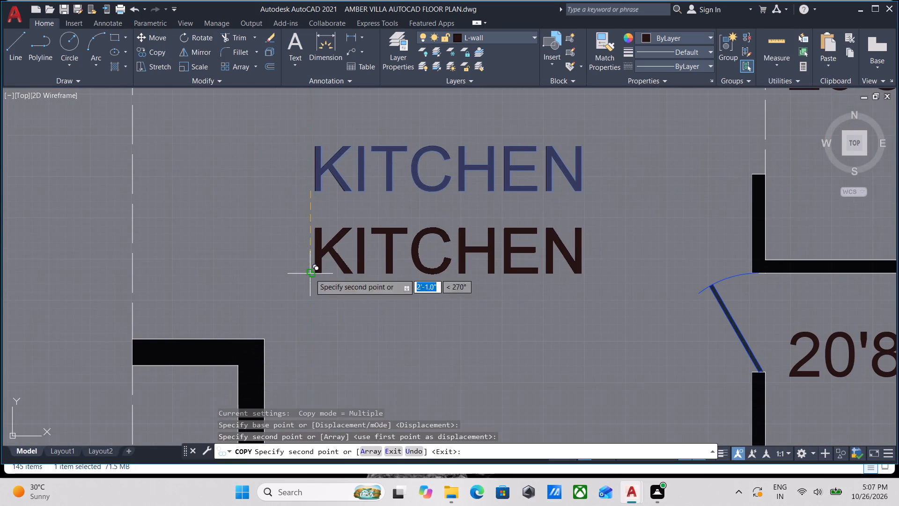
Change the lower KITCHEN copy to read 15' 0" X 14'0" as the kitchen's size text.
key(Escape)
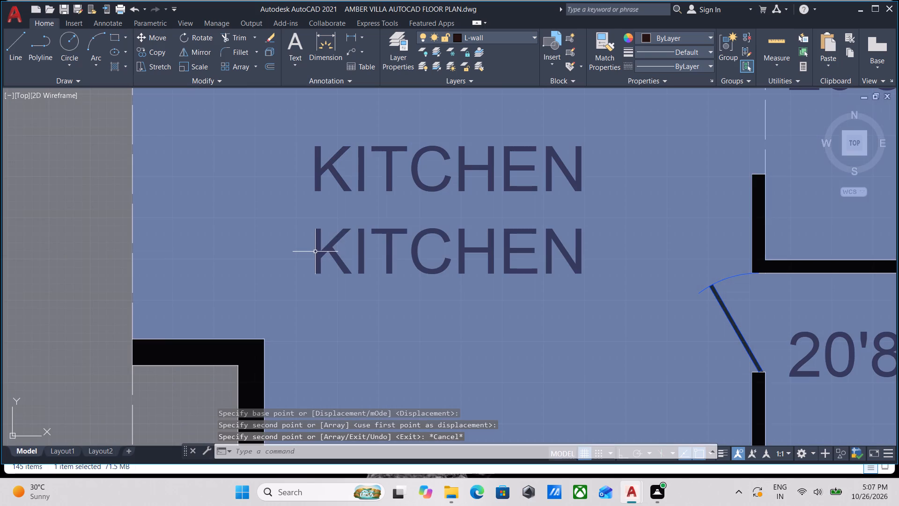
double_click(316, 251)
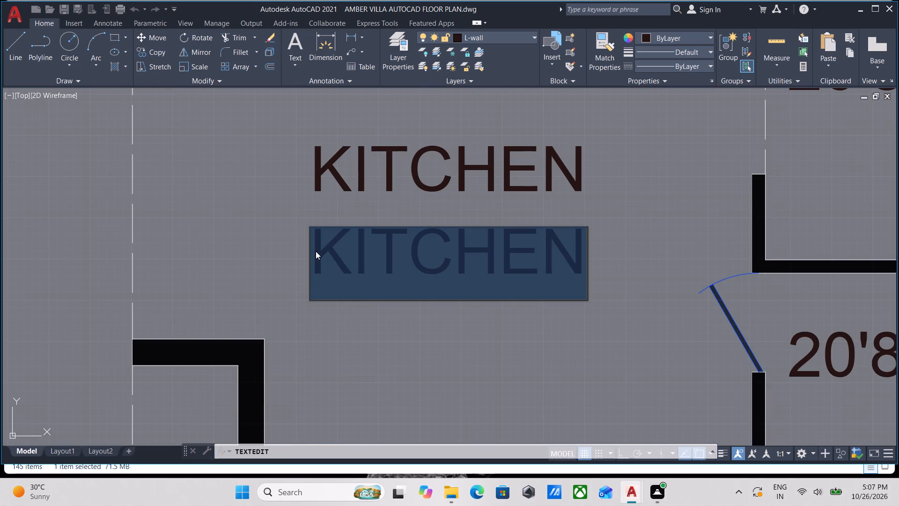
text(15)
key(apostrophe)
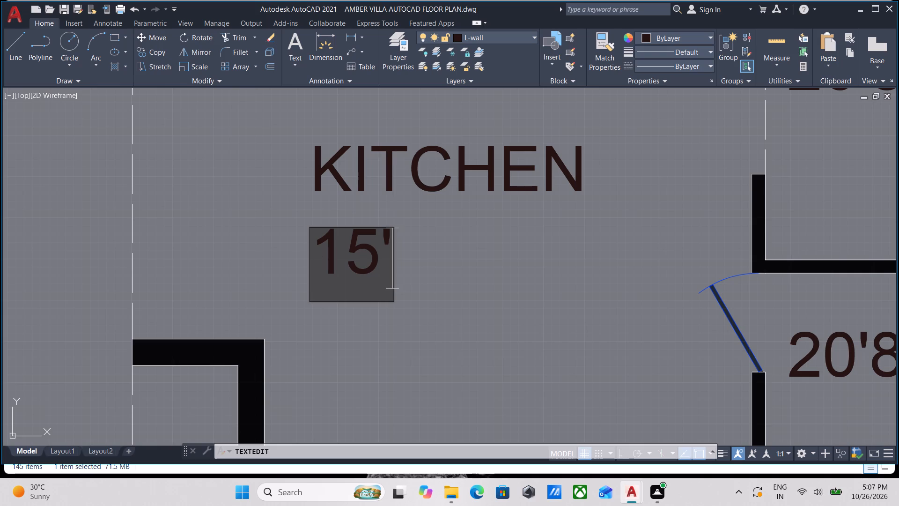
key(space)
text(0")
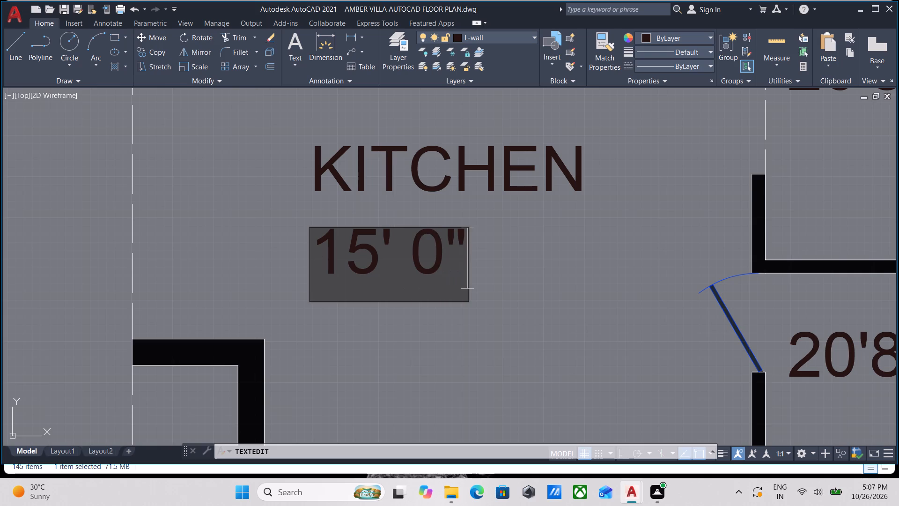
key(space)
text(X)
key(space)
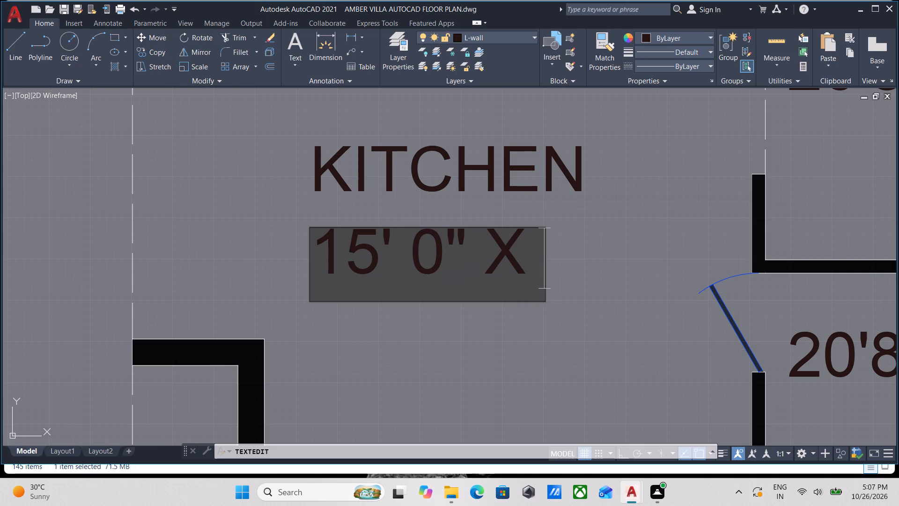
text(14)
key(apostrophe)
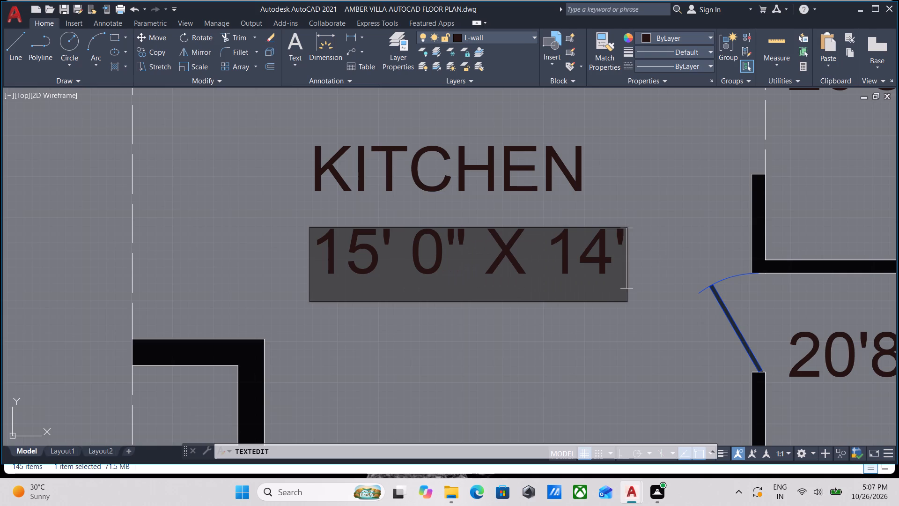
key(space)
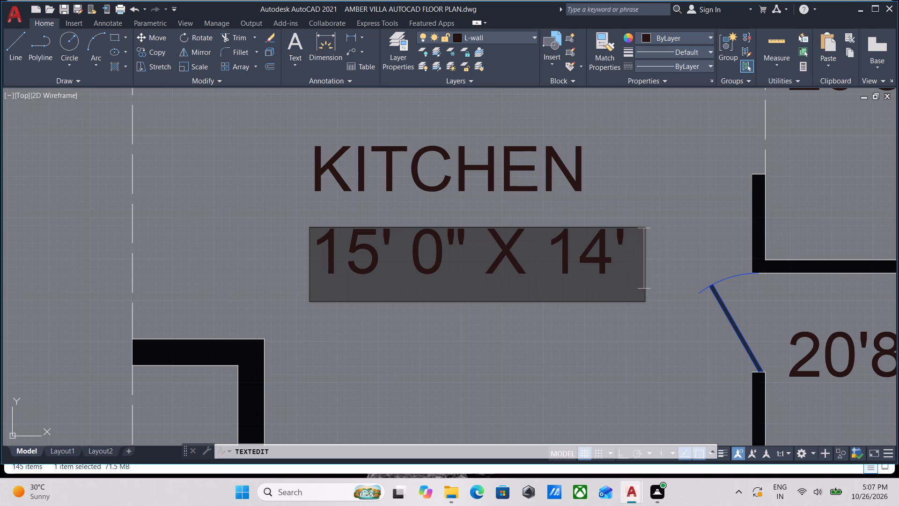
key(shift+parenright)
key(BackSpace)
key(0)
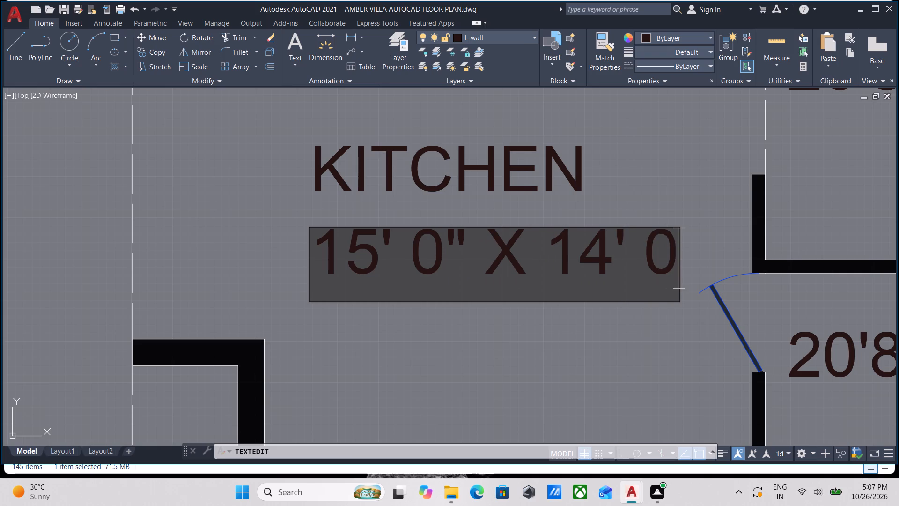
key(ctrl+apostrophe)
key(apostrophe)
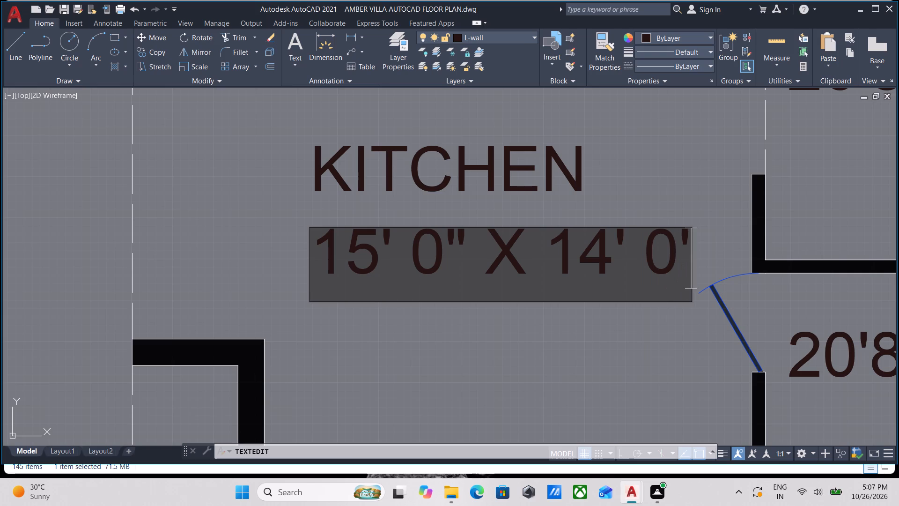
key(BackSpace)
key(BackSpace)
key(BackSpace)
key(0)
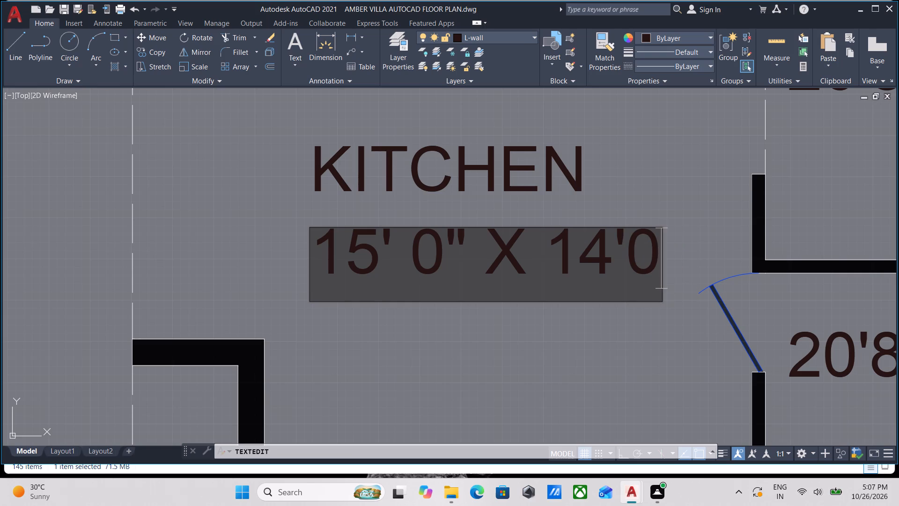
key(shift+quotedbl)
key(Return)
key(Return)
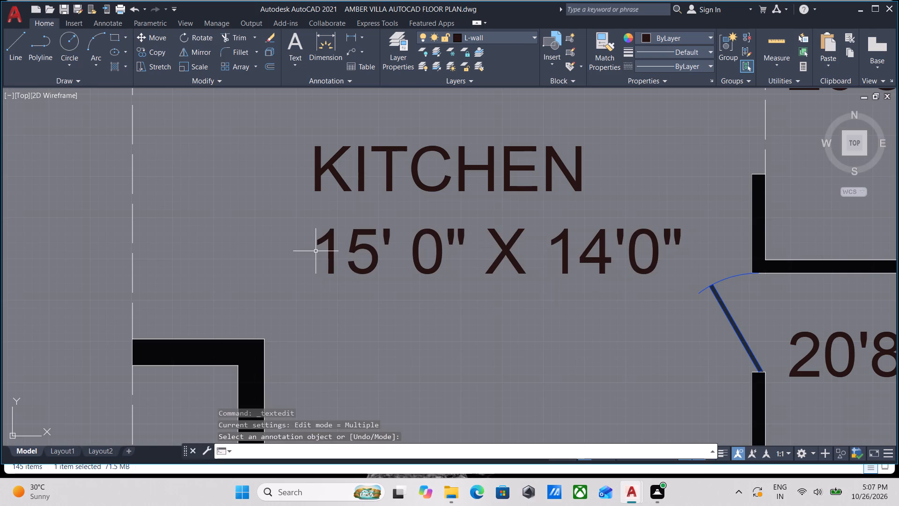
Change the 20'8" X 14'0" text in the upper small room east of the kitchen to read UTILITY.
scroll(325, 259, down, 3)
middle_drag(342, 256, 292, 275)
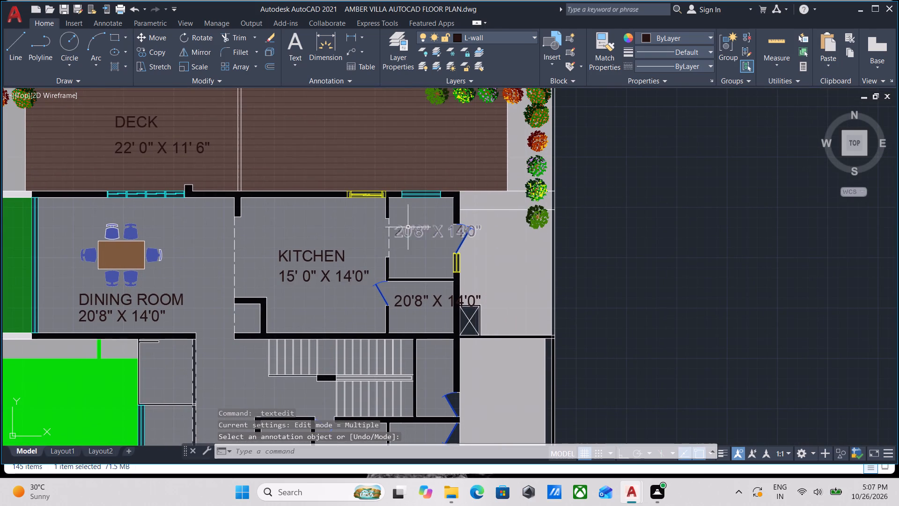
double_click(407, 231)
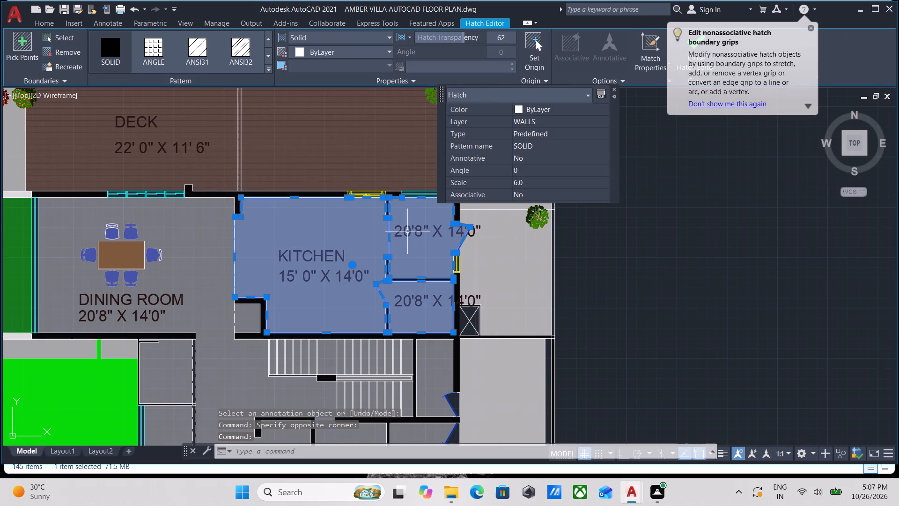
key(Escape)
scroll(428, 228, up, 4)
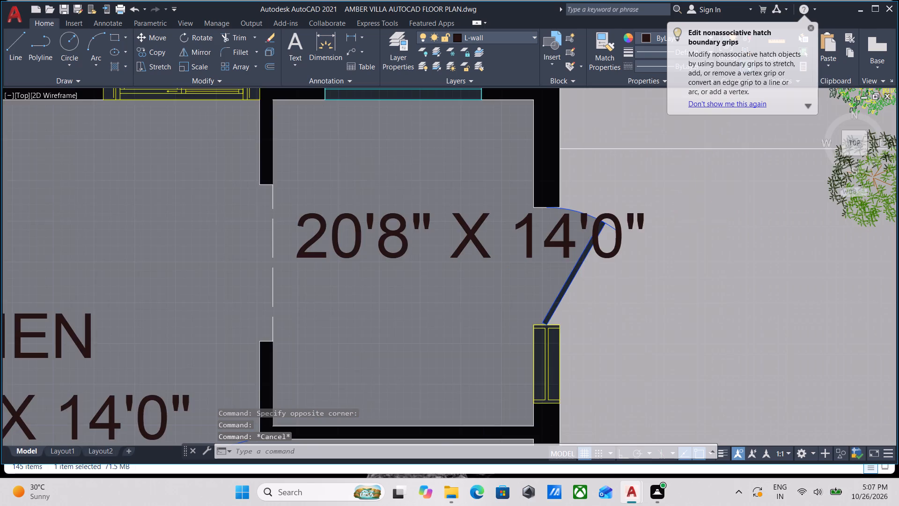
scroll(400, 235, down, 1)
middle_drag(400, 235, 163, 253)
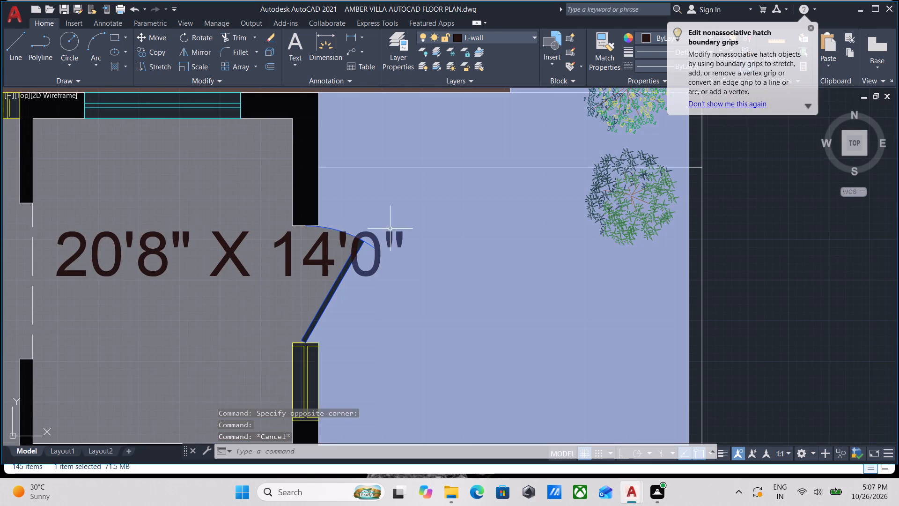
double_click(392, 235)
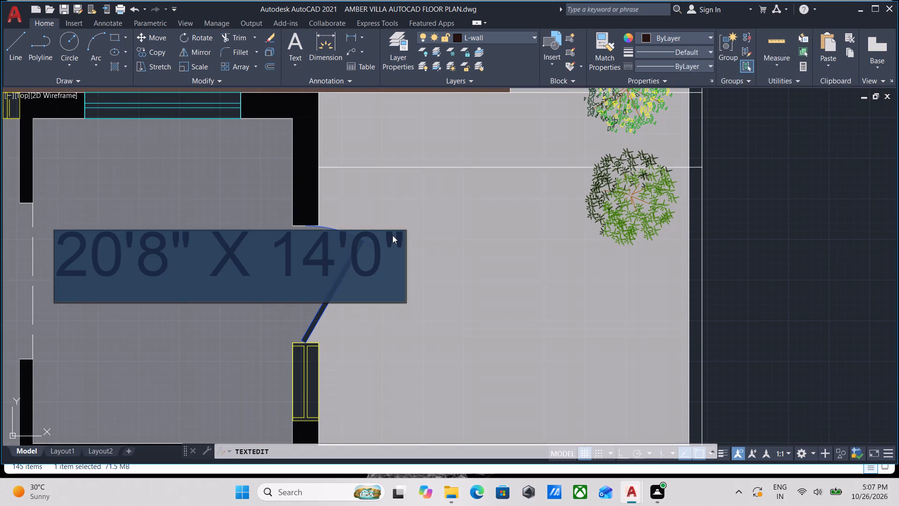
key(u)
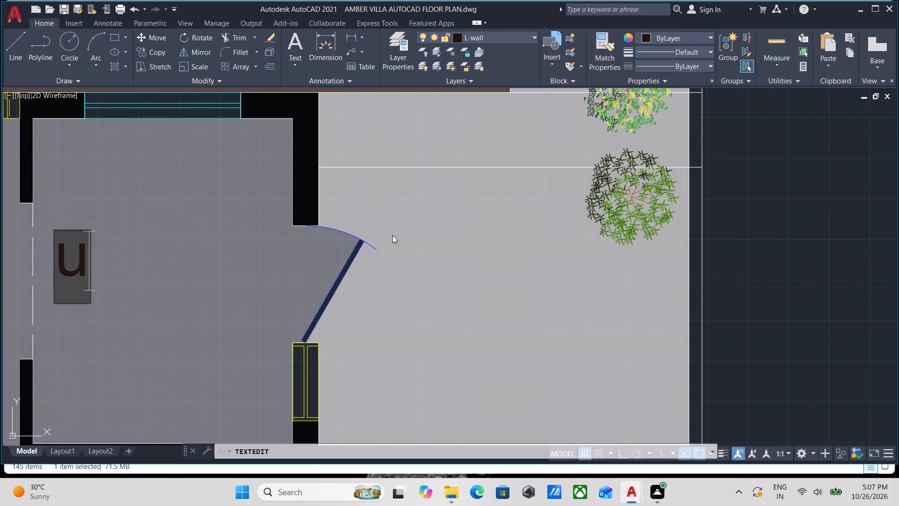
key(BackSpace)
key(u)
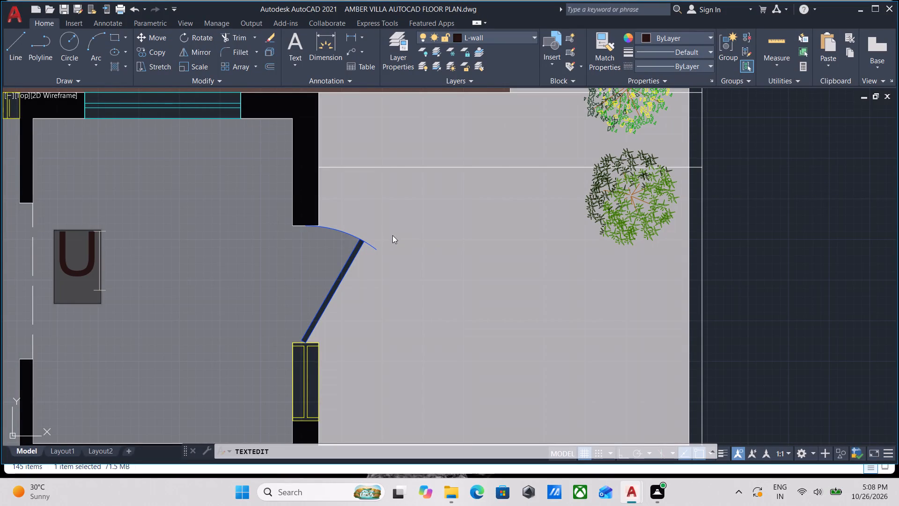
text(TI)
text(LITY)
key(Return)
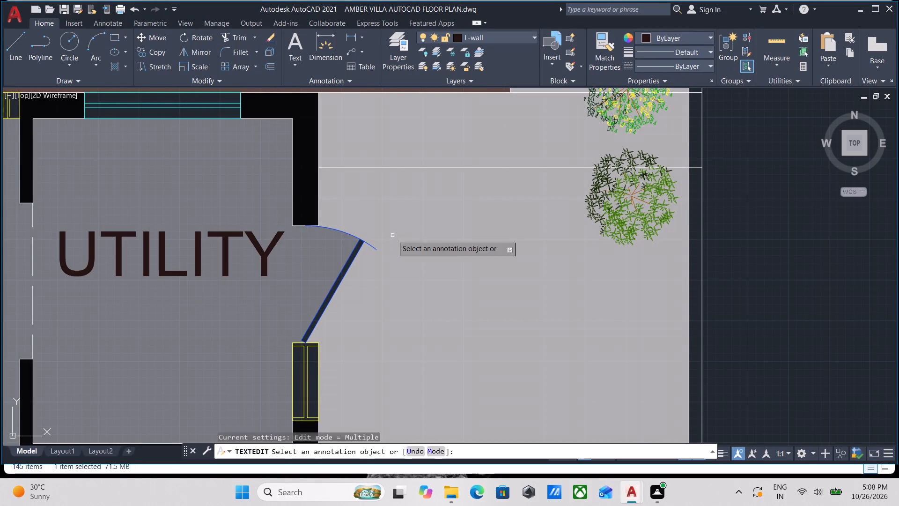
key(Return)
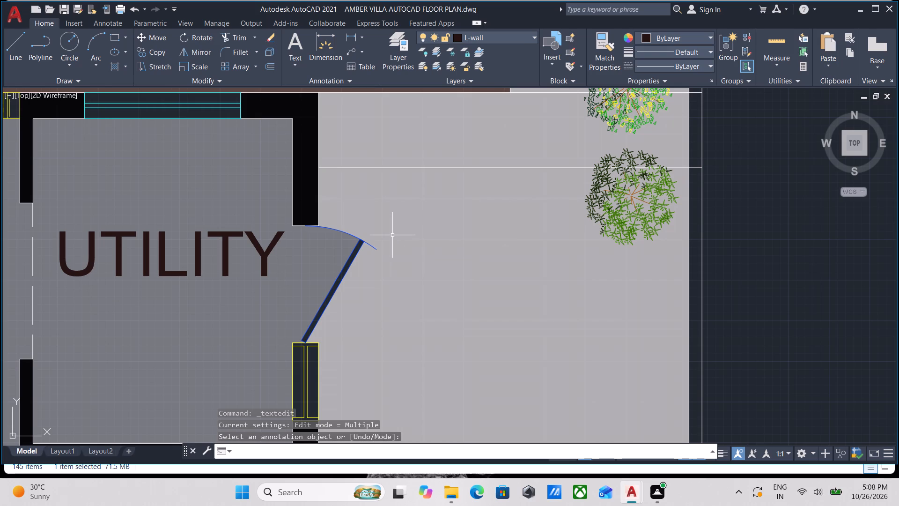
Copy the UTILITY label straight down by about 2'-0" within the same room.
scroll(37, 237, down, 2)
middle_drag(142, 251, 302, 242)
scroll(218, 240, down, 1)
middle_drag(228, 239, 293, 246)
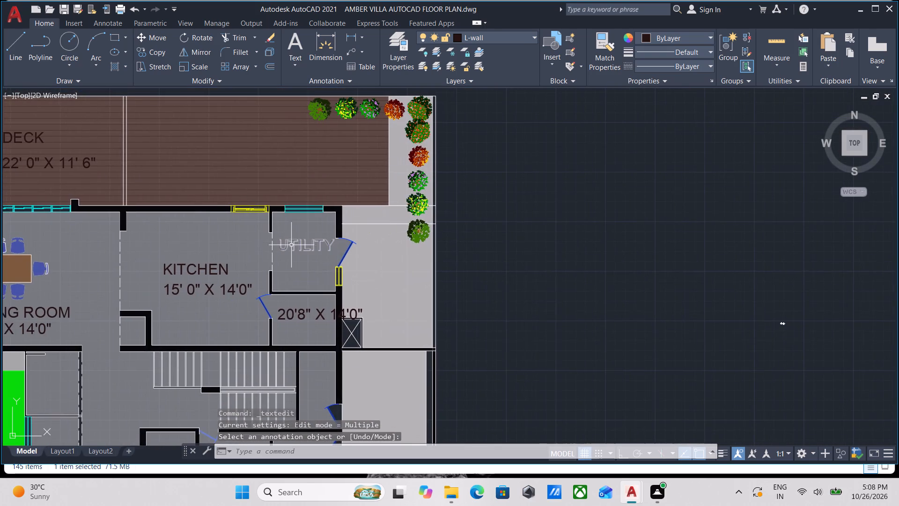
scroll(291, 244, up, 2)
click(276, 244)
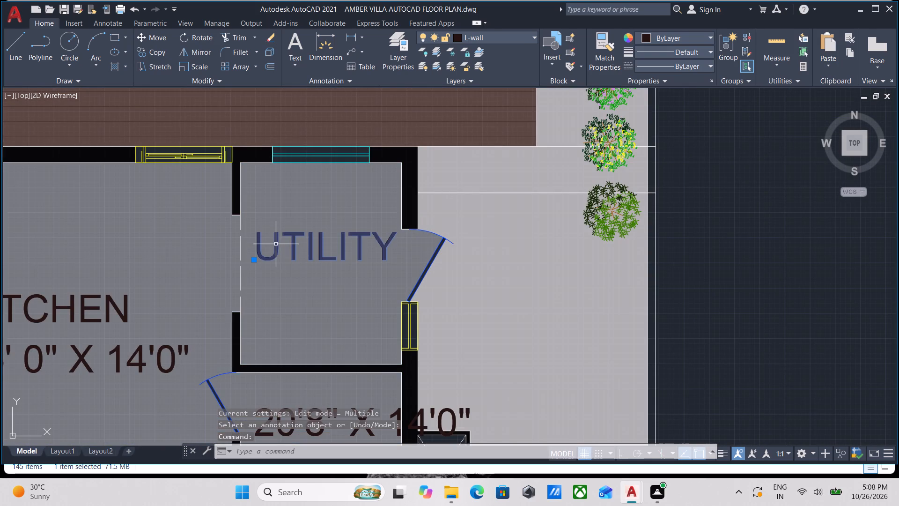
text(CO)
key(Return)
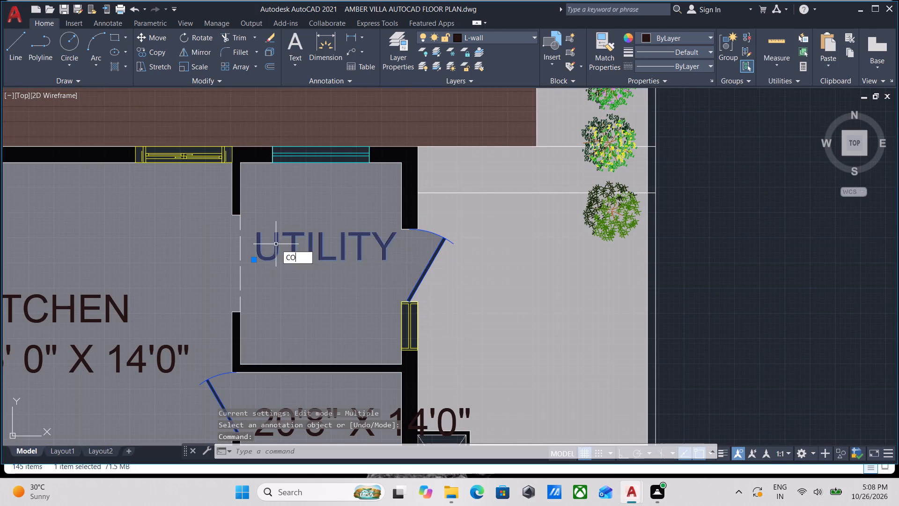
click(265, 258)
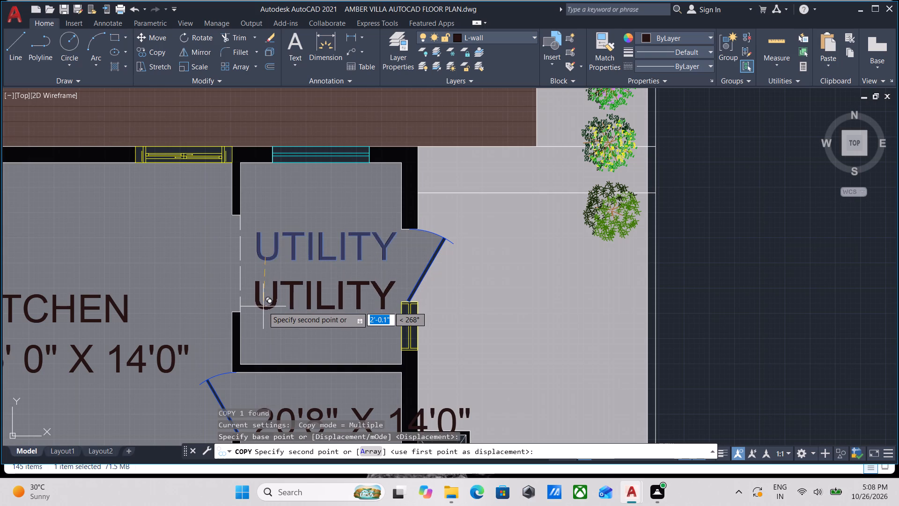
click(265, 306)
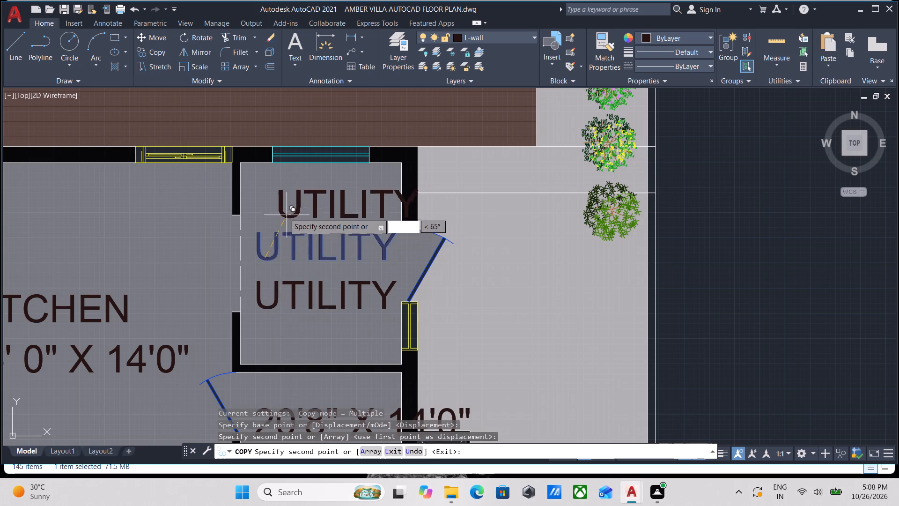
key(Escape)
Change the 20'8" X 14'0" text in the small room below the utility to read STORE.
scroll(284, 211, down, 2)
middle_drag(288, 236, 314, 249)
scroll(311, 242, down, 1)
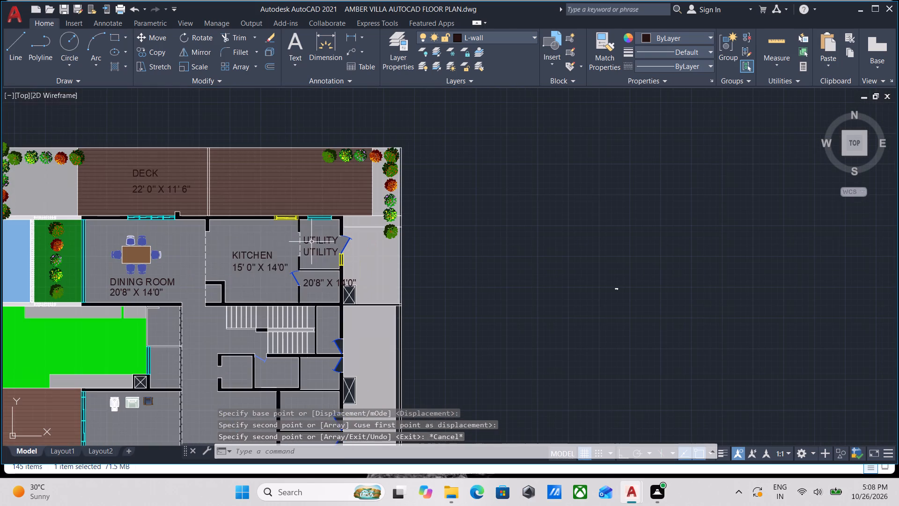
scroll(309, 272, up, 2)
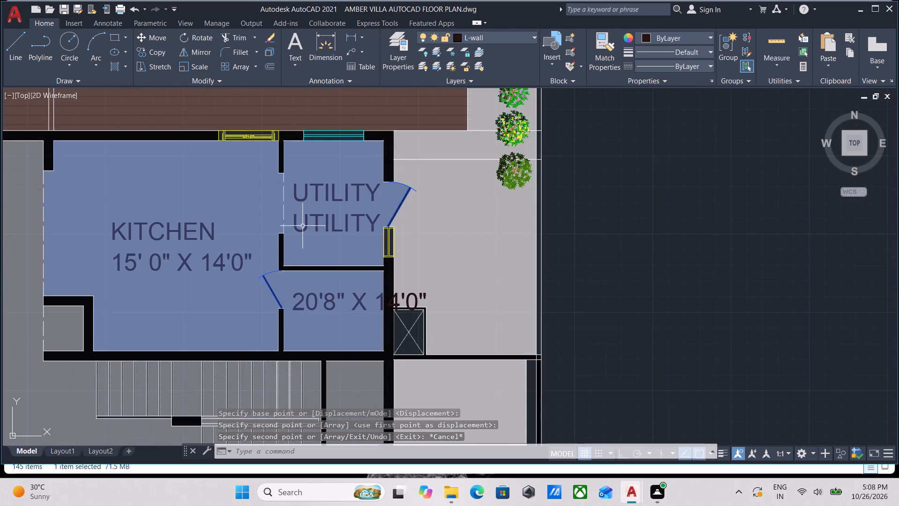
scroll(303, 222, up, 1)
scroll(303, 222, down, 4)
middle_drag(262, 248, 321, 253)
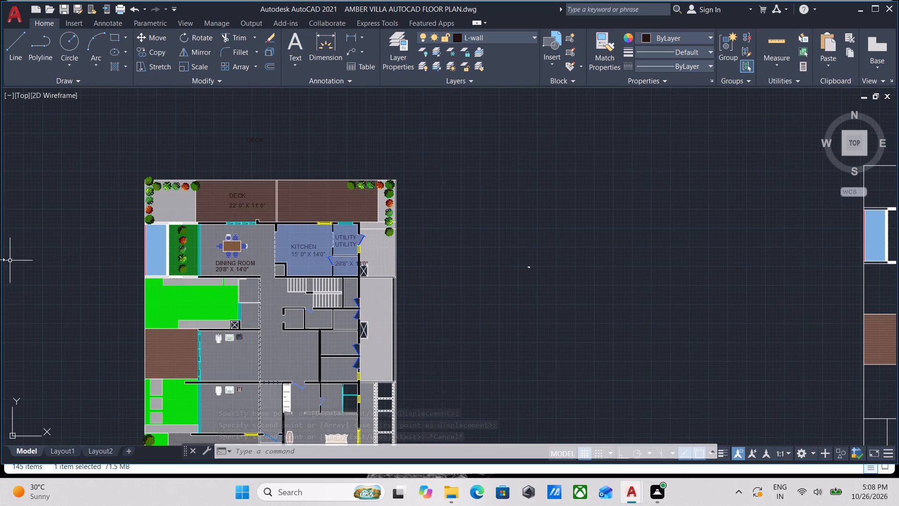
scroll(664, 215, up, 1)
middle_drag(116, 237, 354, 212)
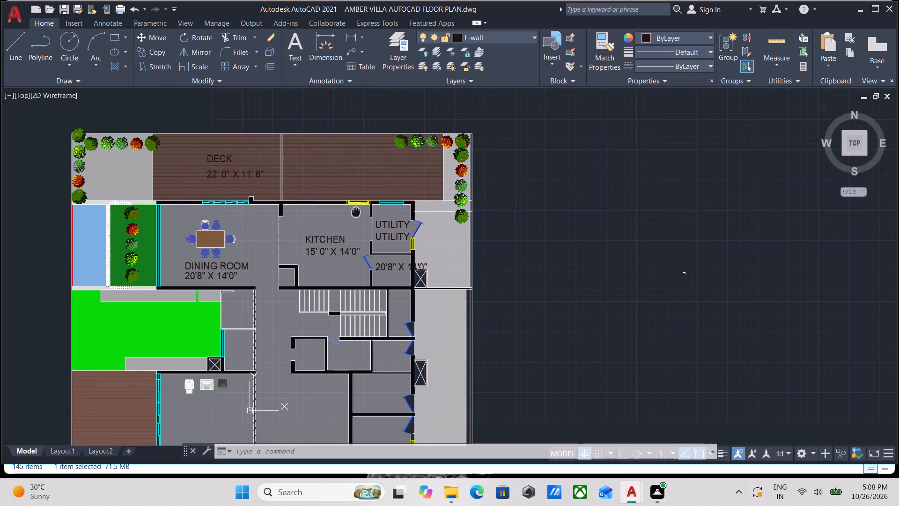
scroll(376, 255, up, 1)
middle_drag(324, 278, 280, 291)
scroll(352, 286, up, 1)
double_click(337, 290)
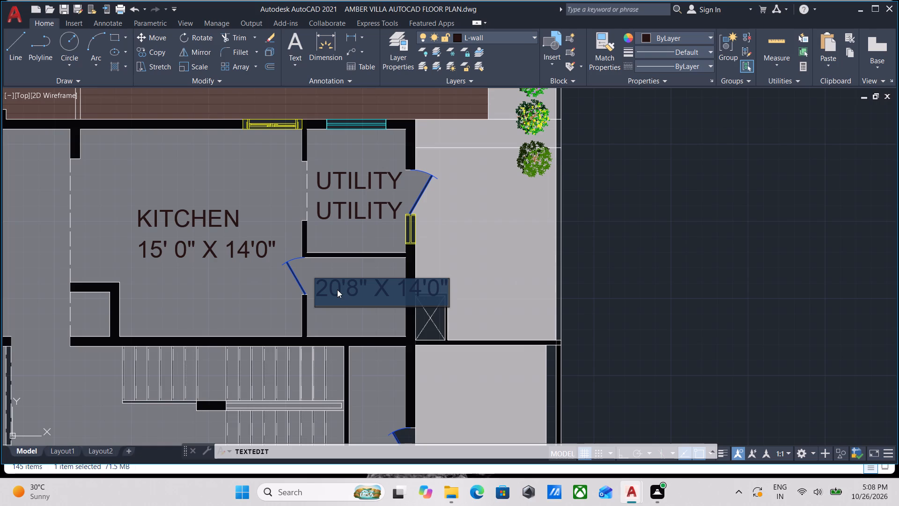
text(STORE)
key(Return)
key(Return)
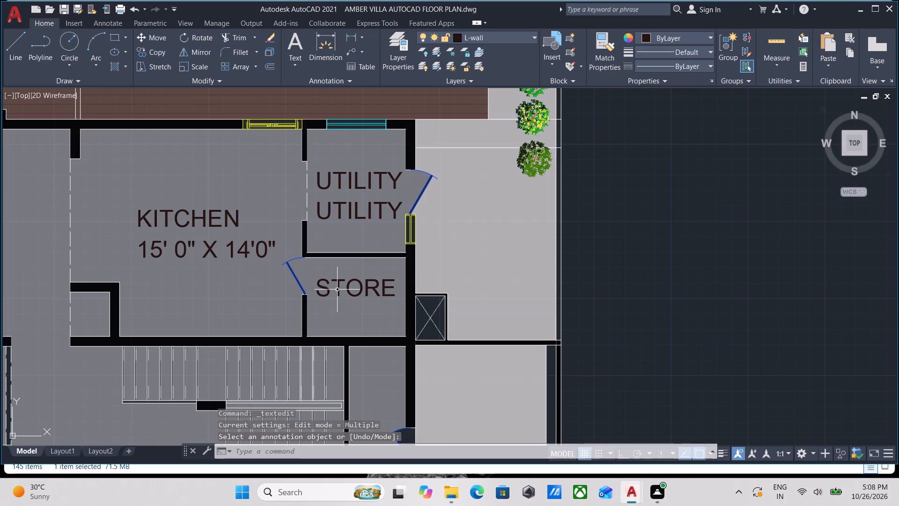
Change the lower UTILITY copy to read 6'8"X 8'4" as the utility room's size text.
double_click(331, 208)
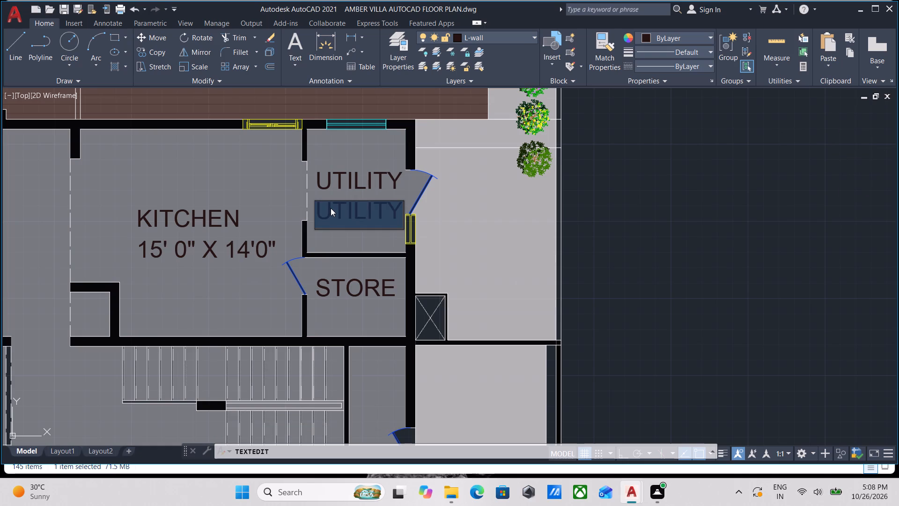
text(6')
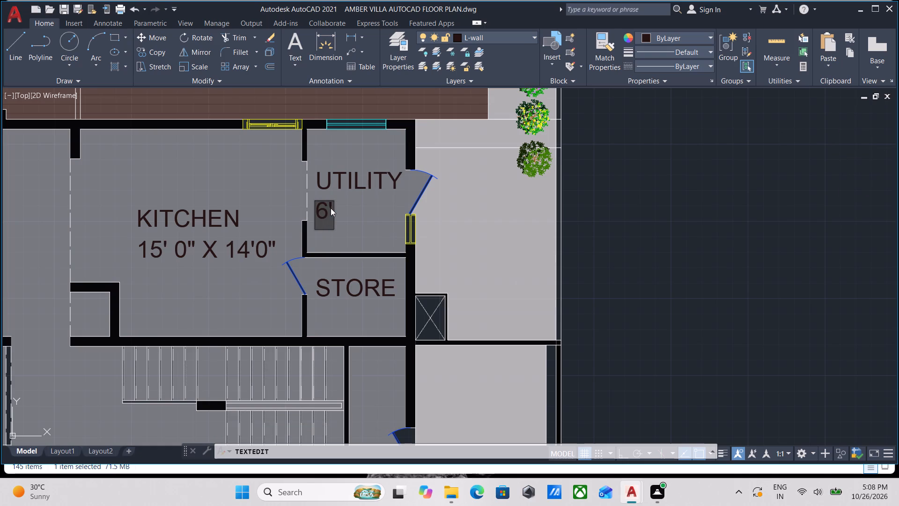
key(8)
key(shift+quotedbl)
text(X)
key(space)
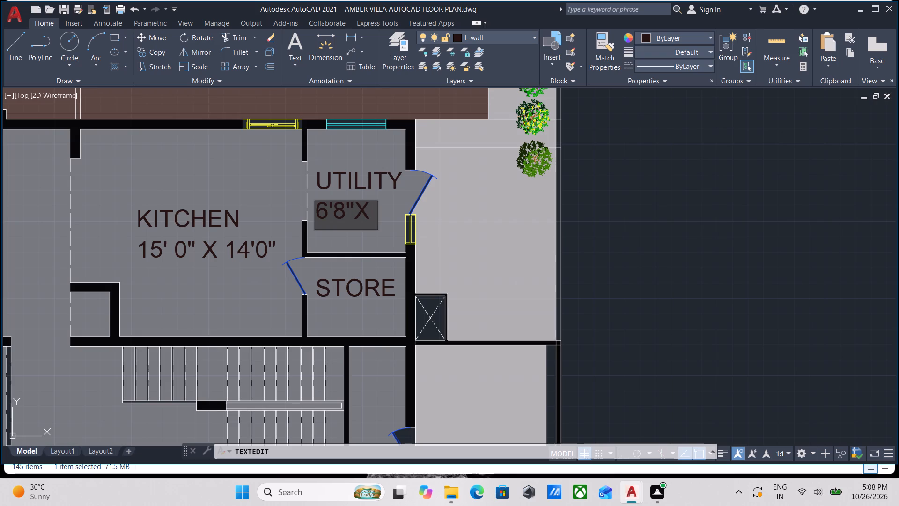
text(8')
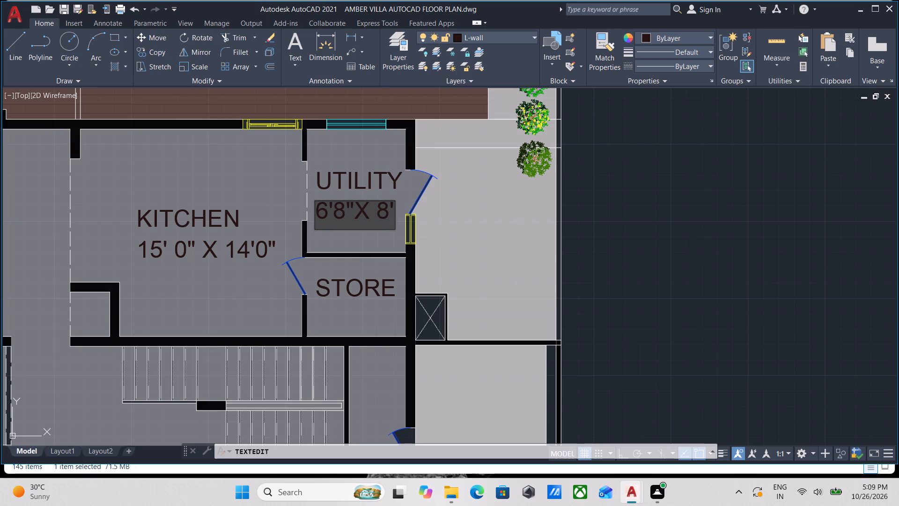
key(4)
key(shift+quotedbl)
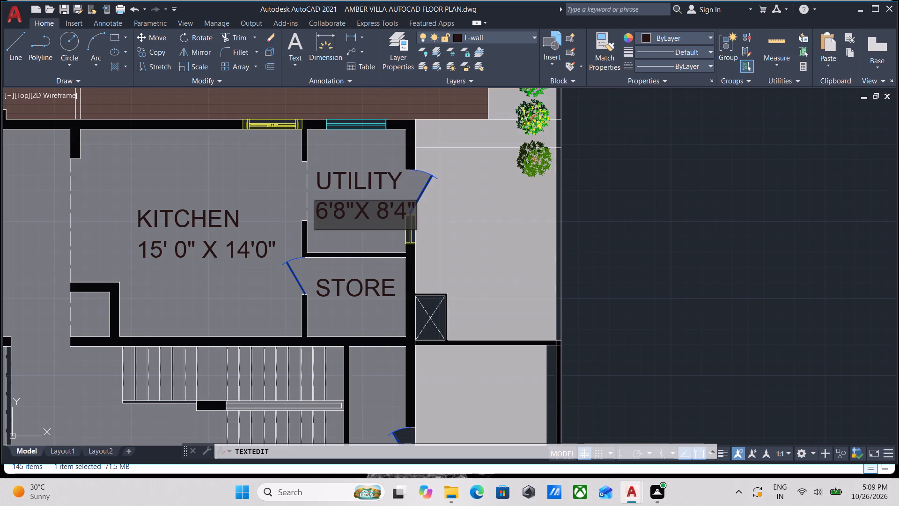
key(Return)
key(Return)
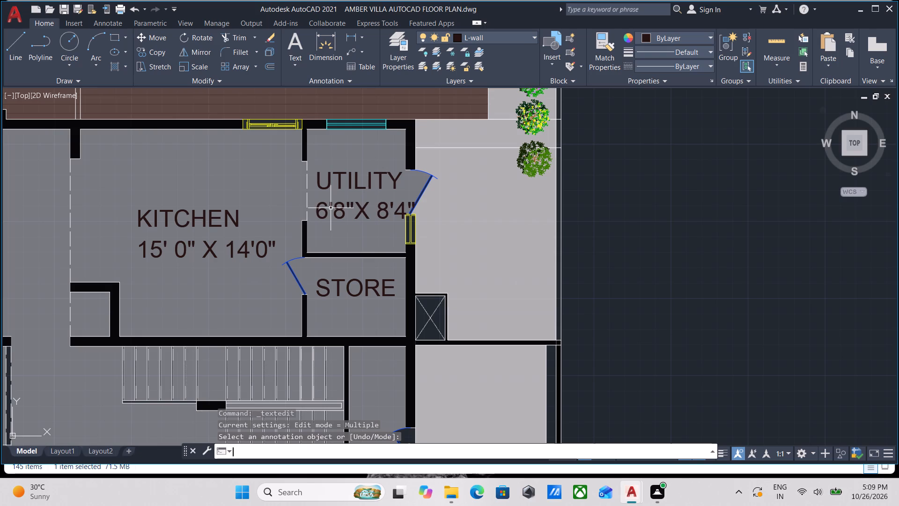
Shift the 6'8"X 8'4" size text horizontally west by about 0'-6" so it sits inside the utility room.
scroll(339, 219, up, 3)
scroll(270, 192, up, 1)
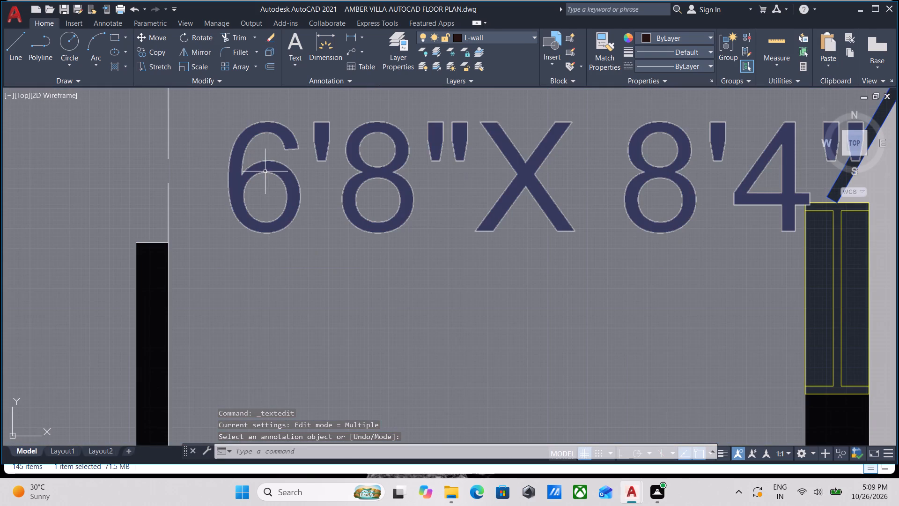
click(265, 171)
scroll(265, 171, down, 3)
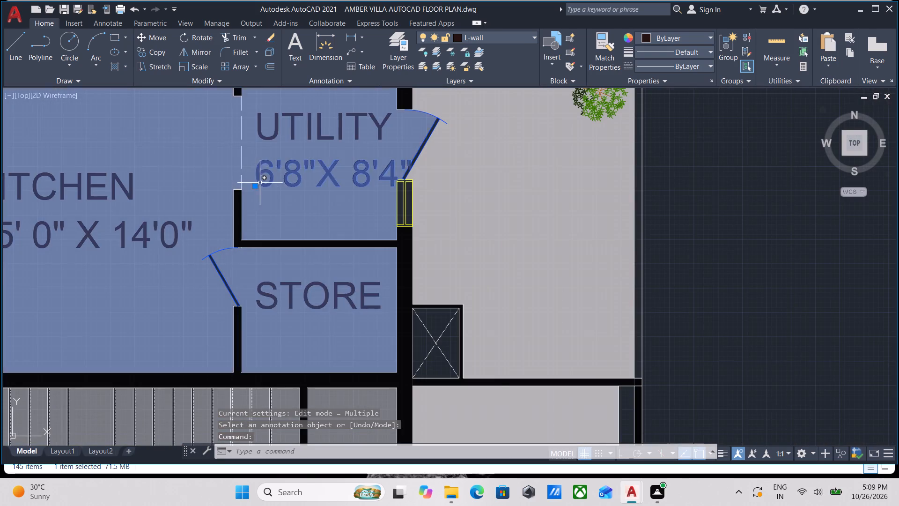
scroll(260, 183, up, 2)
click(244, 194)
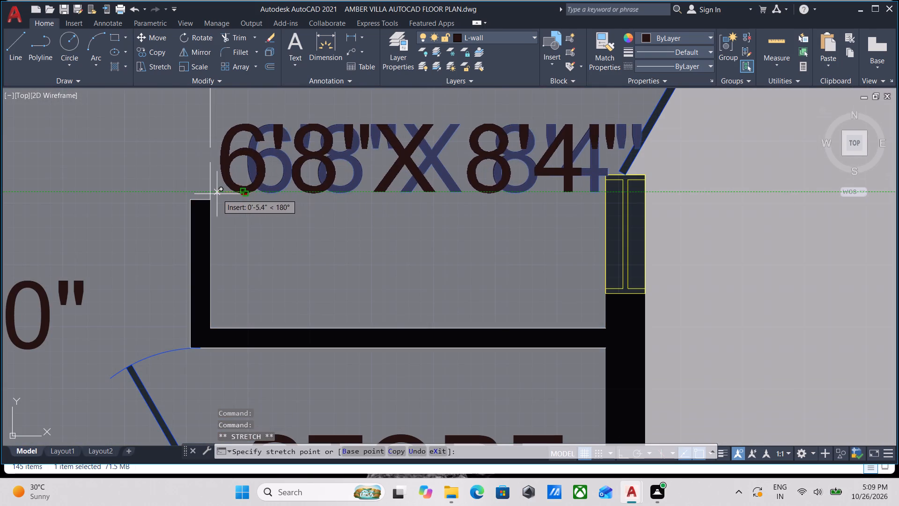
click(214, 194)
scroll(262, 192, down, 2)
middle_drag(262, 192, 286, 223)
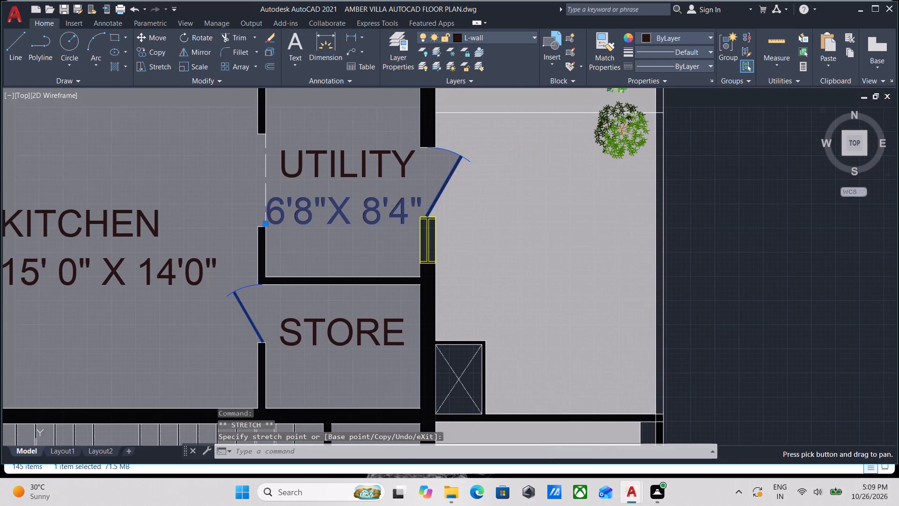
key(Escape)
Examine the floor plan around the dining room, kitchen, staircase and the rooms south of them.
scroll(300, 211, down, 3)
middle_drag(300, 211, 322, 183)
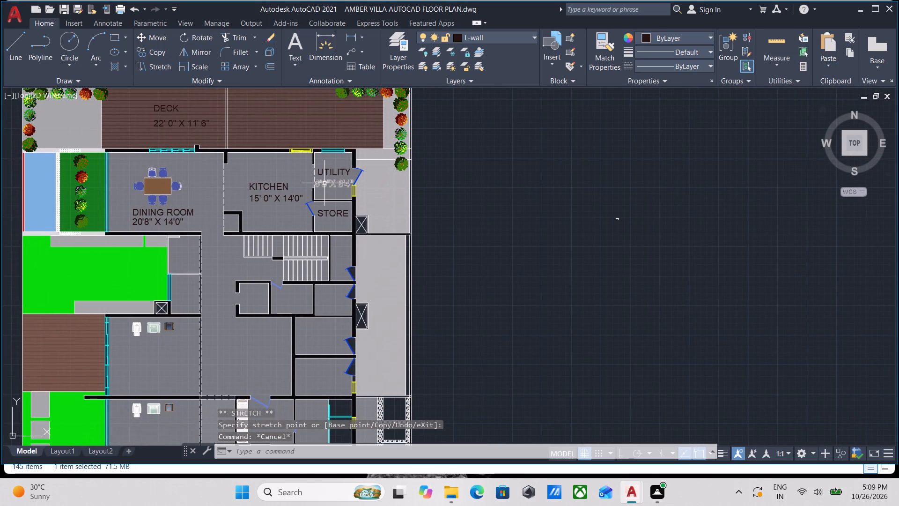
middle_drag(206, 250, 303, 231)
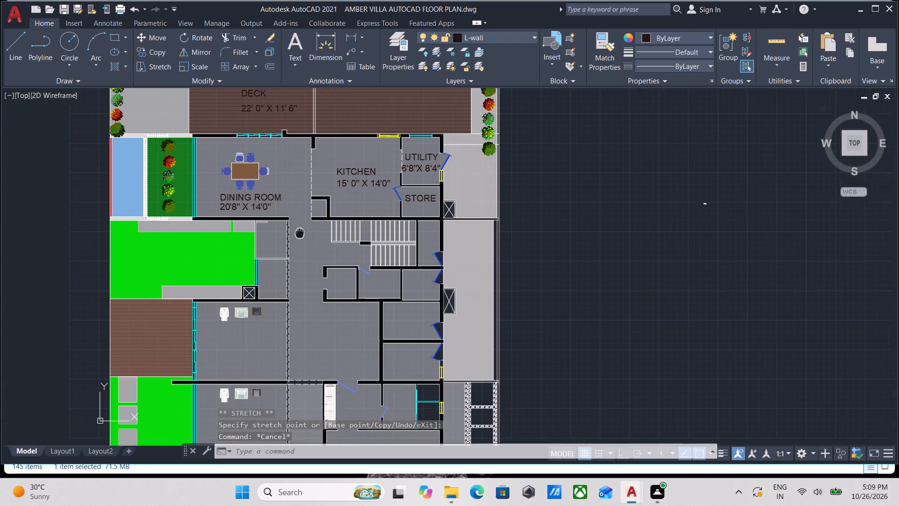
middle_drag(303, 231, 318, 218)
middle_drag(267, 198, 316, 232)
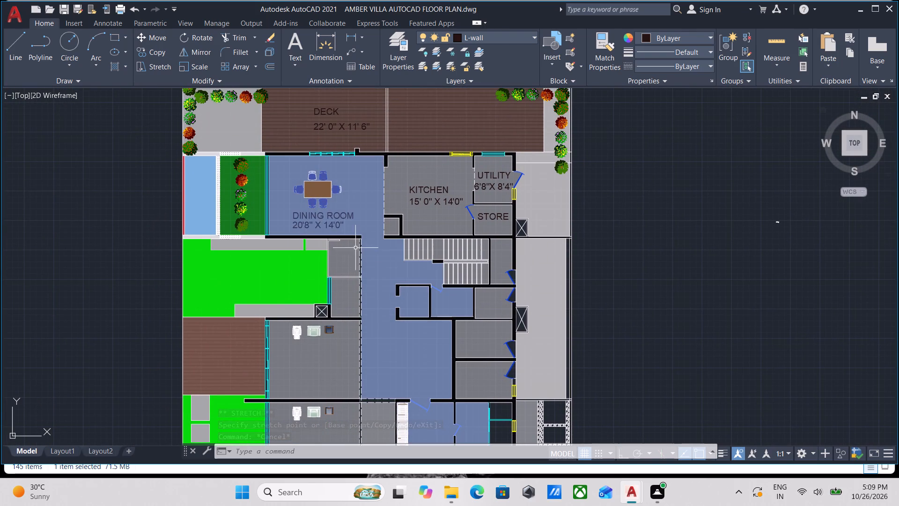
scroll(346, 276, up, 5)
middle_drag(302, 250, 324, 246)
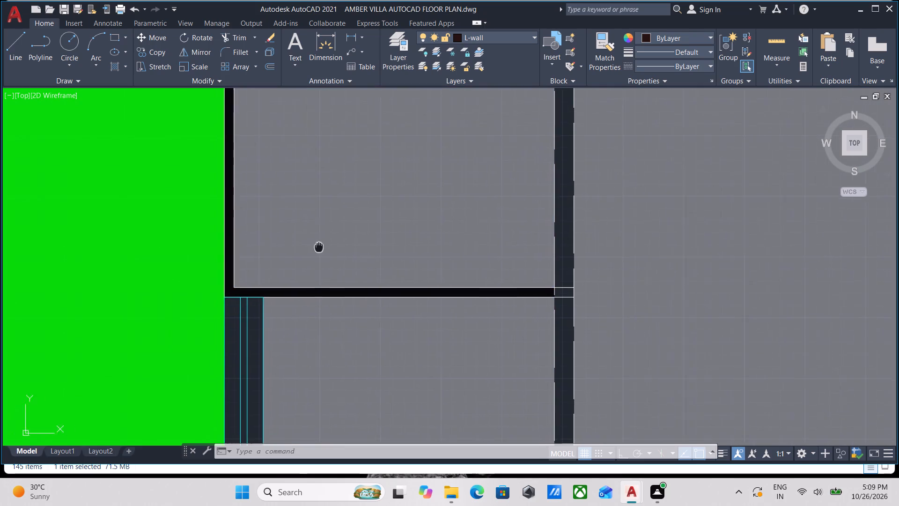
middle_drag(324, 246, 346, 240)
scroll(434, 211, down, 3)
middle_drag(434, 211, 330, 260)
scroll(419, 187, down, 2)
middle_drag(419, 187, 382, 222)
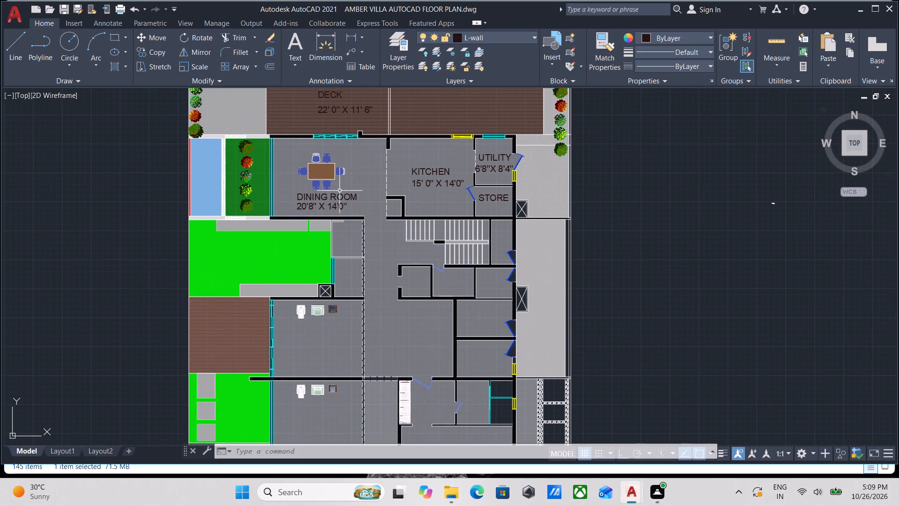
scroll(339, 190, up, 1)
middle_drag(389, 181, 235, 187)
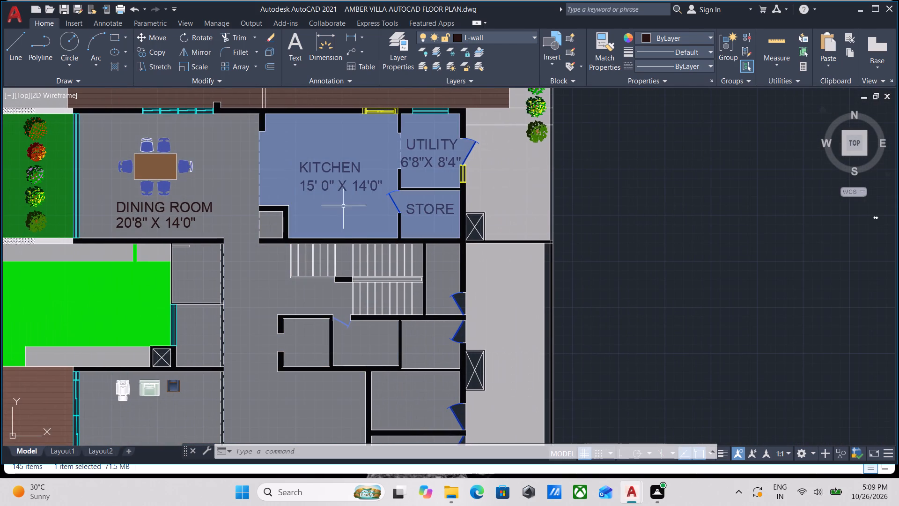
middle_drag(348, 256, 361, 168)
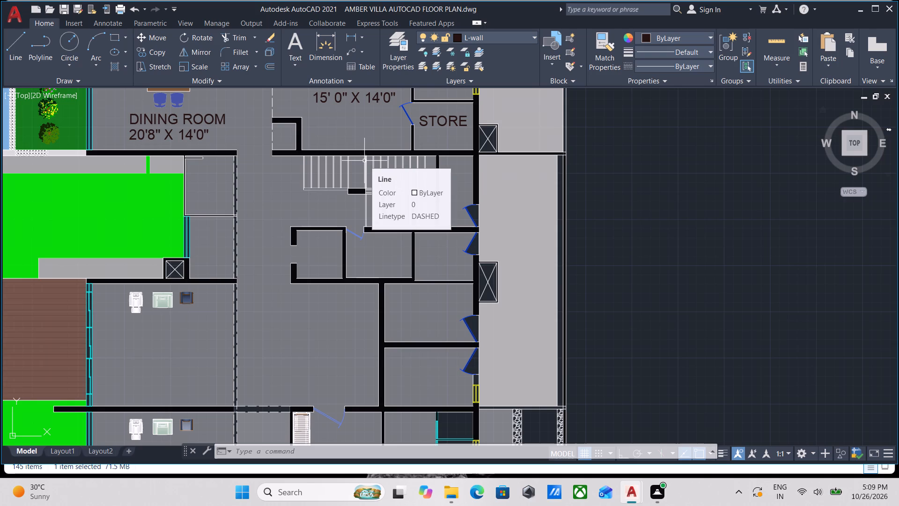
scroll(371, 154, down, 2)
middle_drag(371, 156, 342, 156)
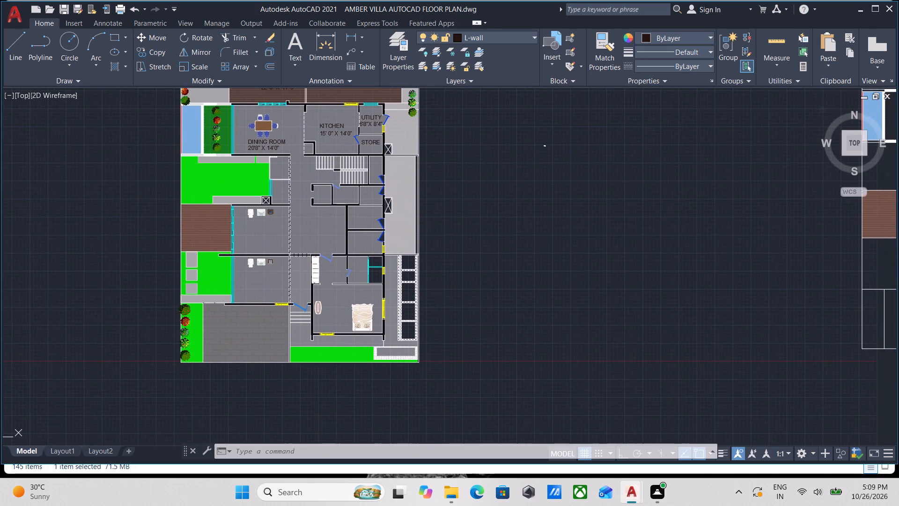
scroll(346, 168, up, 1)
scroll(360, 213, up, 1)
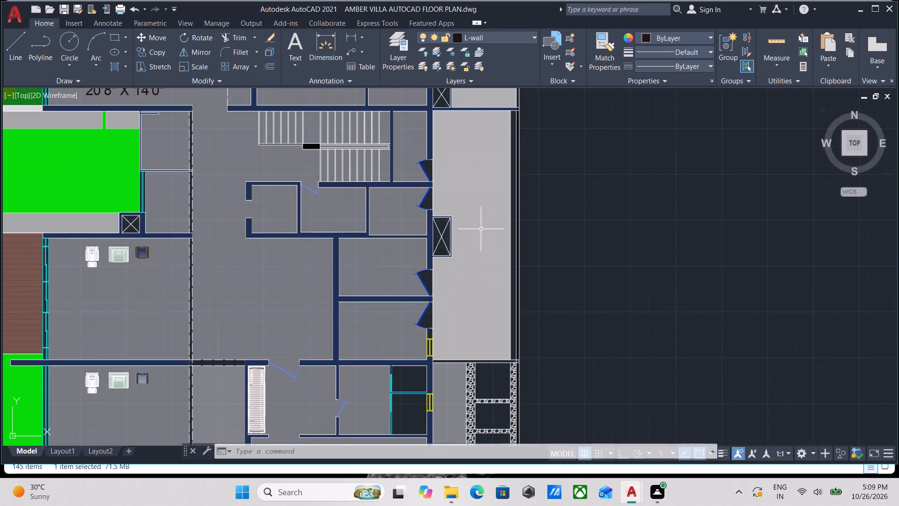
scroll(504, 228, down, 1)
middle_drag(505, 227, 392, 227)
scroll(390, 222, down, 1)
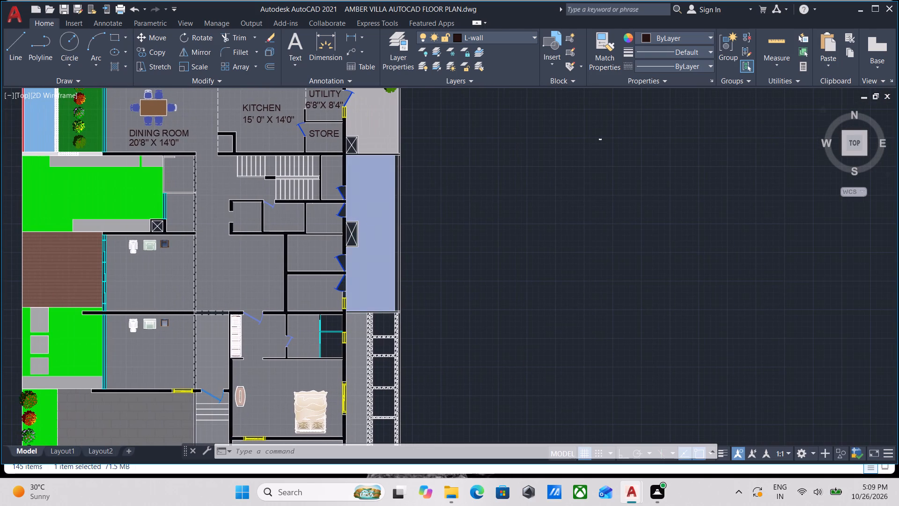
middle_drag(390, 222, 388, 237)
scroll(352, 250, up, 1)
scroll(291, 273, up, 2)
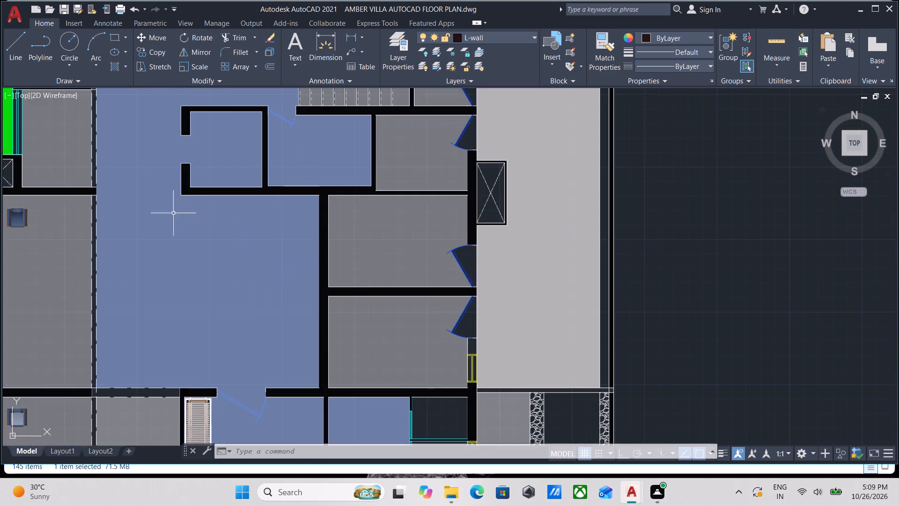
scroll(172, 213, down, 1)
middle_drag(172, 213, 267, 260)
scroll(275, 253, down, 2)
middle_drag(275, 253, 317, 215)
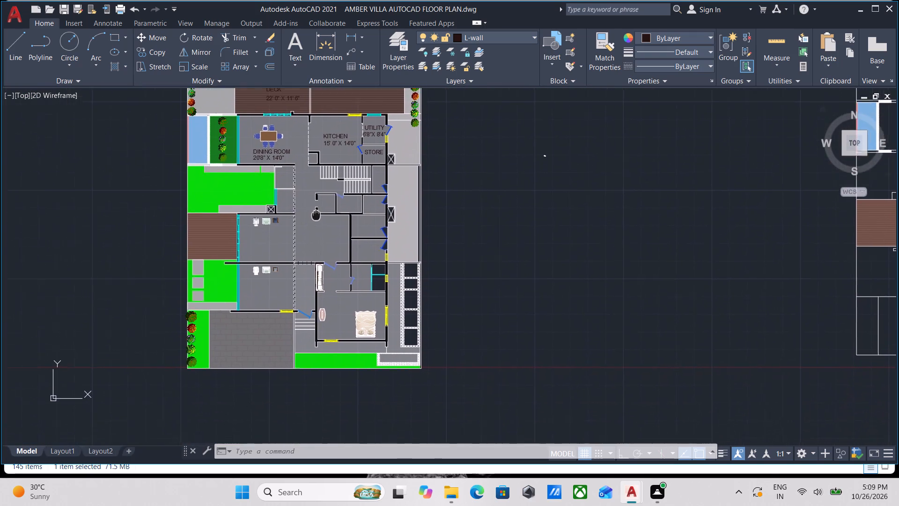
middle_drag(317, 215, 329, 188)
middle_drag(329, 188, 324, 283)
Copy the STORE label straight down by about 1'-6" within the same room, with Ortho on.
scroll(383, 219, up, 2)
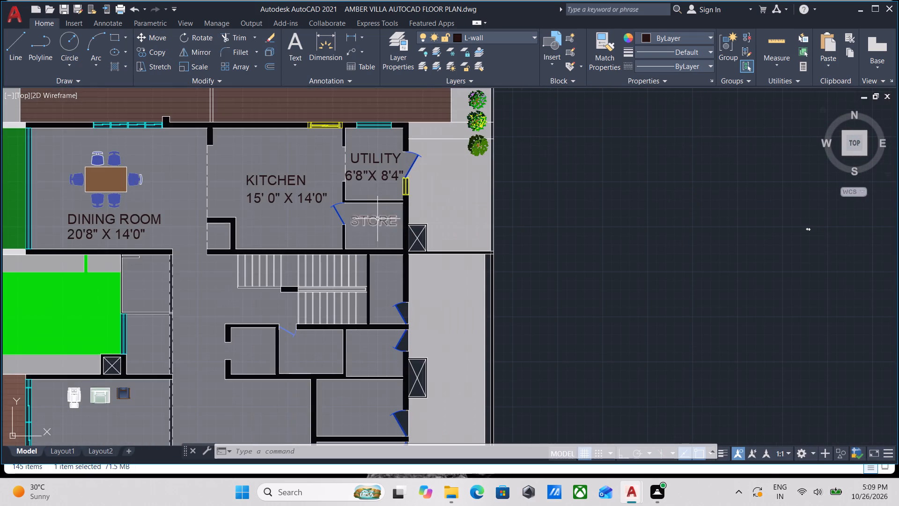
scroll(373, 220, up, 5)
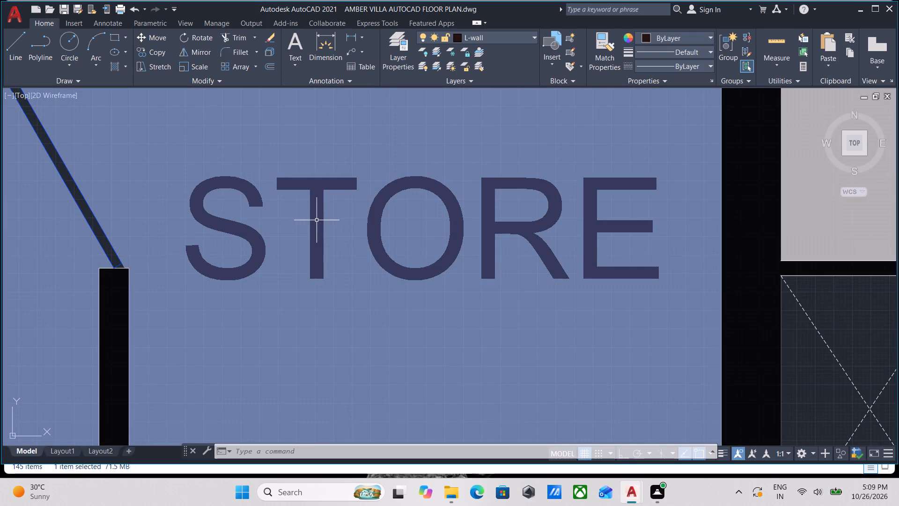
click(329, 190)
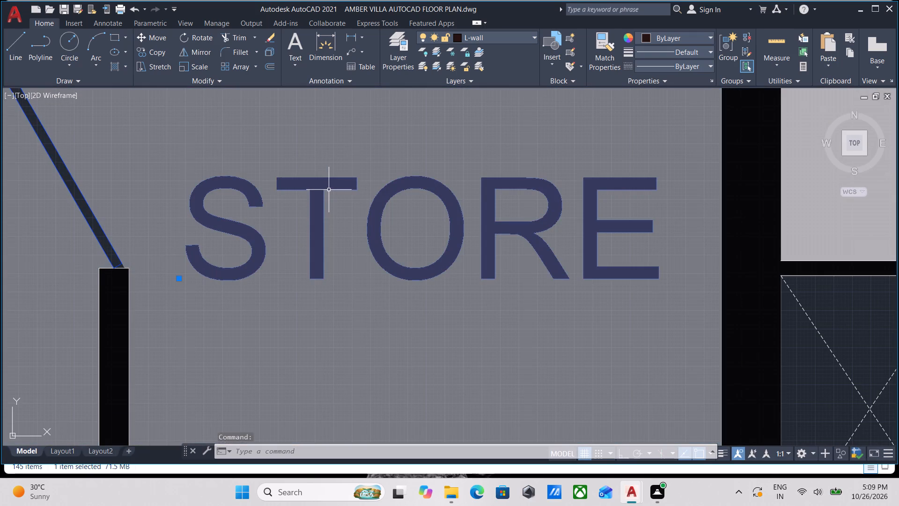
text(CO)
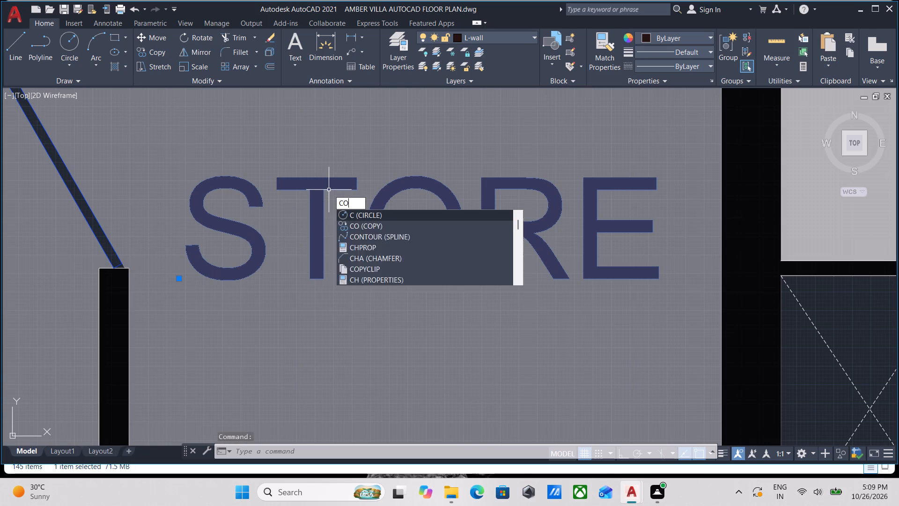
key(Return)
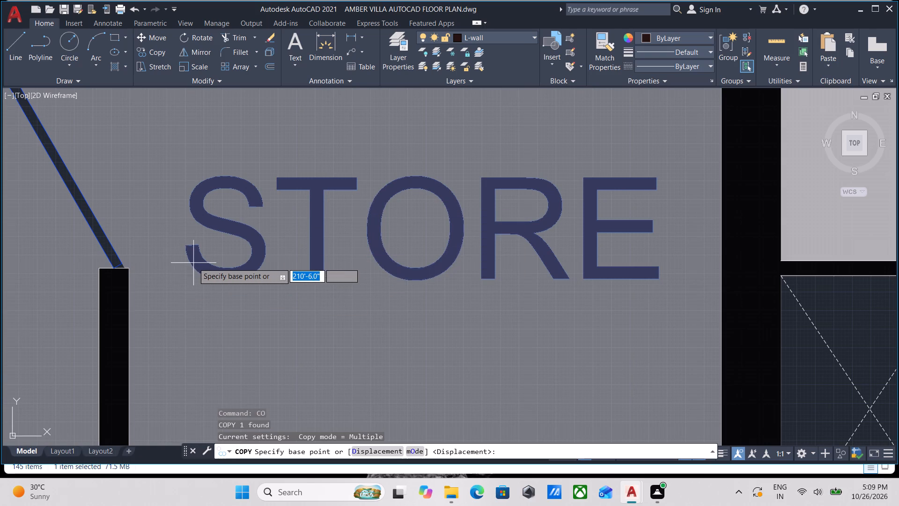
click(191, 264)
middle_drag(194, 316, 249, 153)
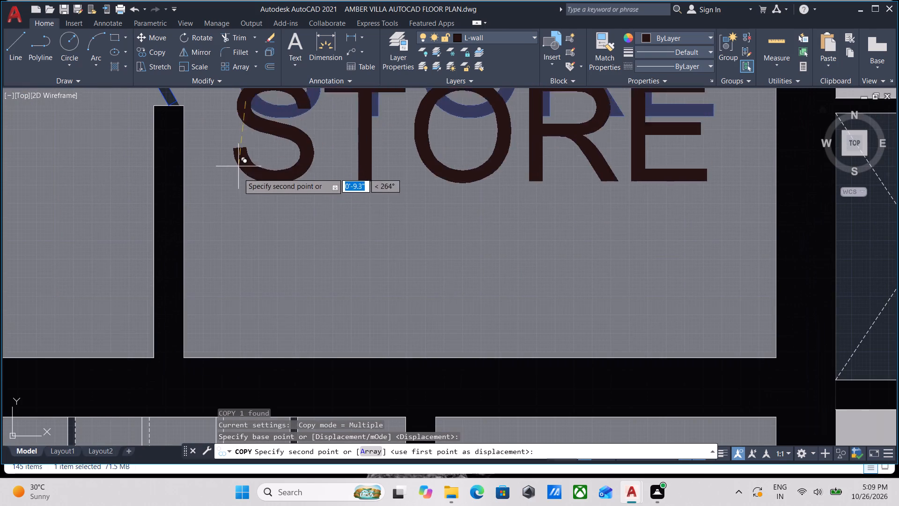
key(F8)
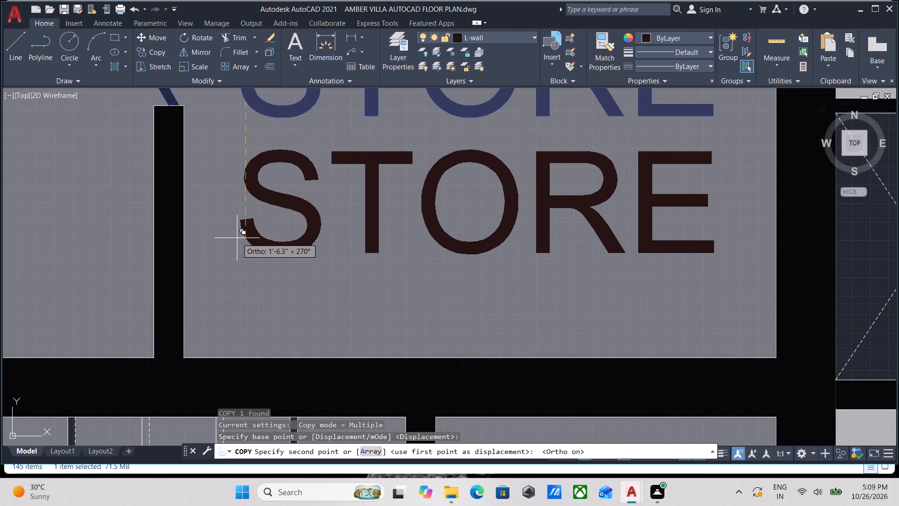
click(237, 231)
key(Escape)
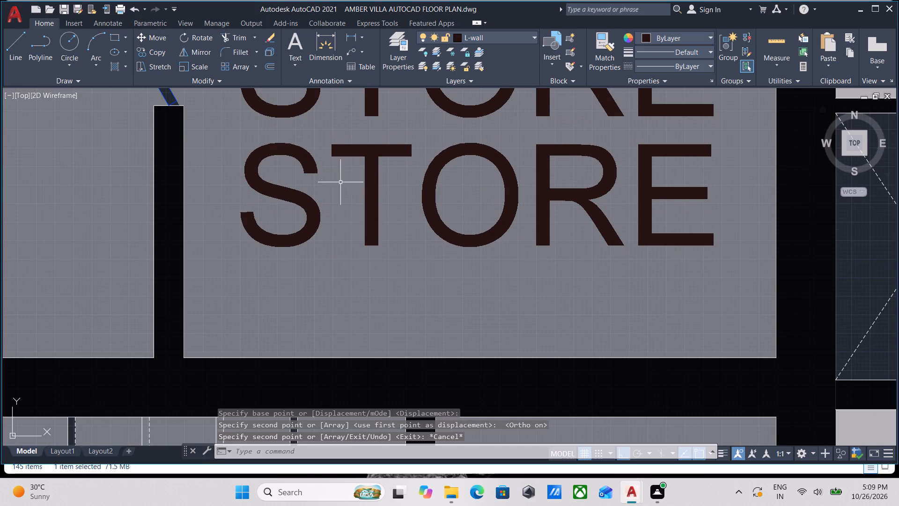
Change the lower STORE copy to read 6'8" X 5'4" as the store room's size text.
double_click(362, 156)
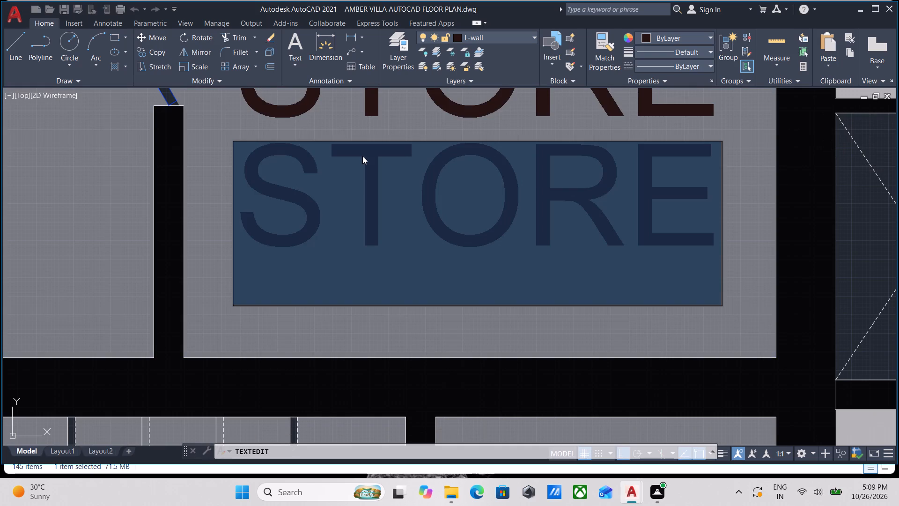
key(6)
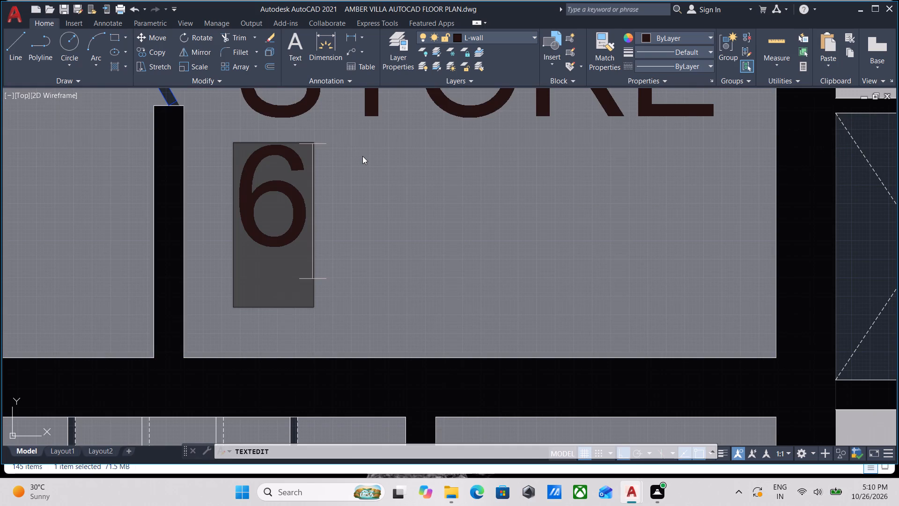
key(apostrophe)
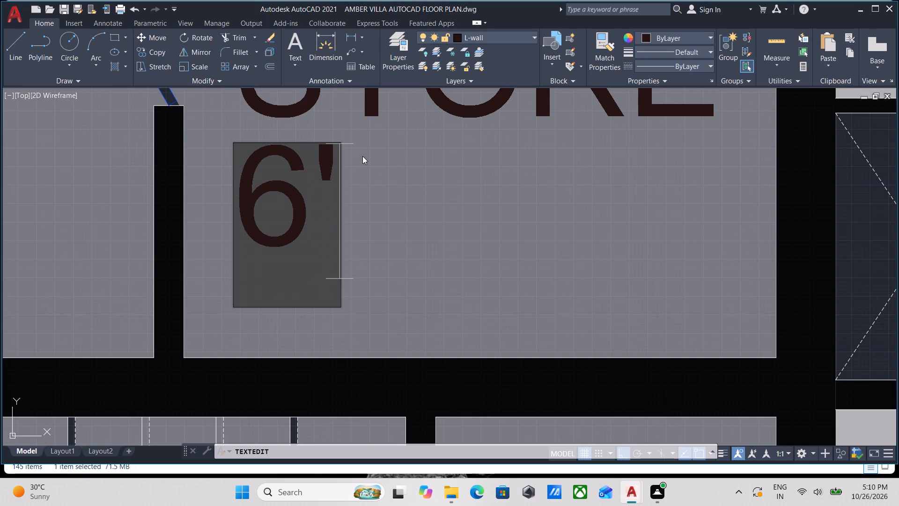
key(8)
key(shift+quotedbl)
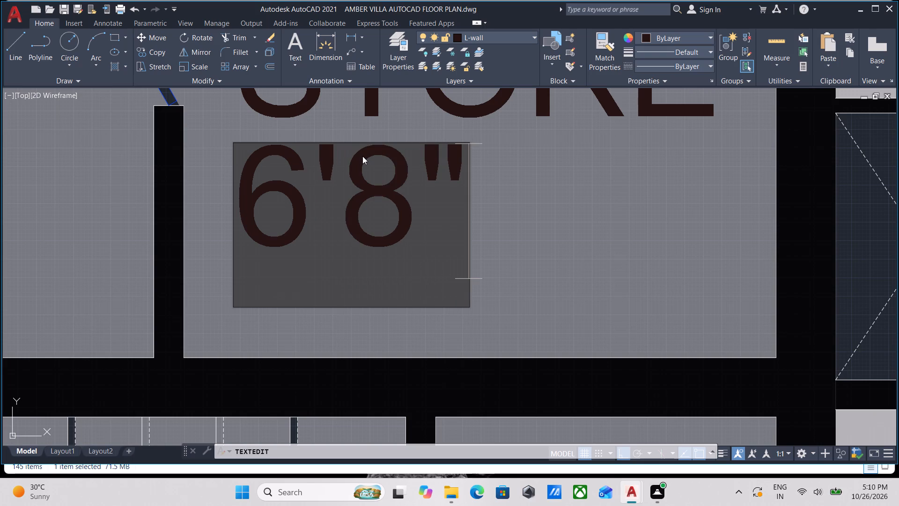
key(space)
text(X)
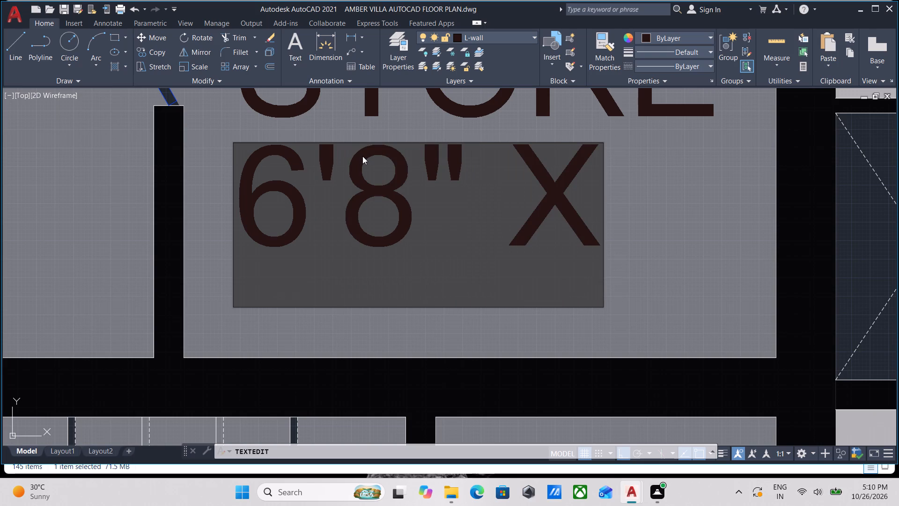
key(space)
text(5)
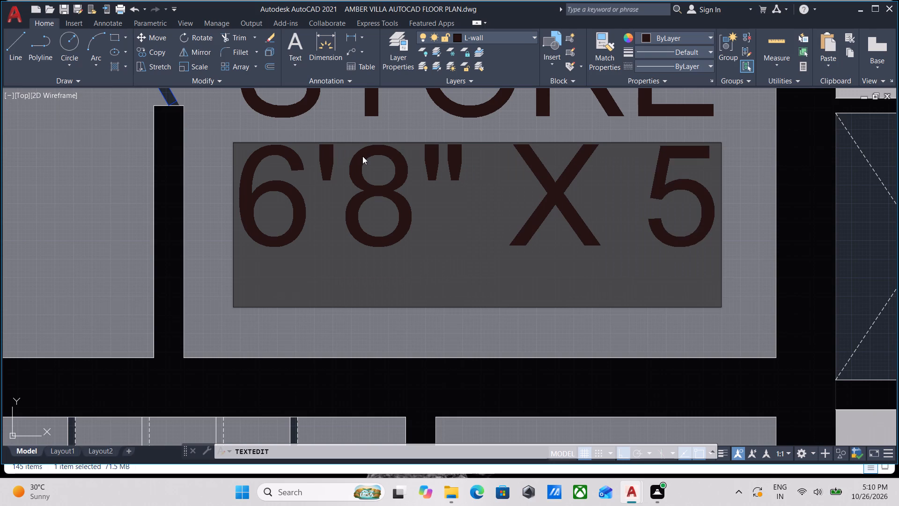
text('4)
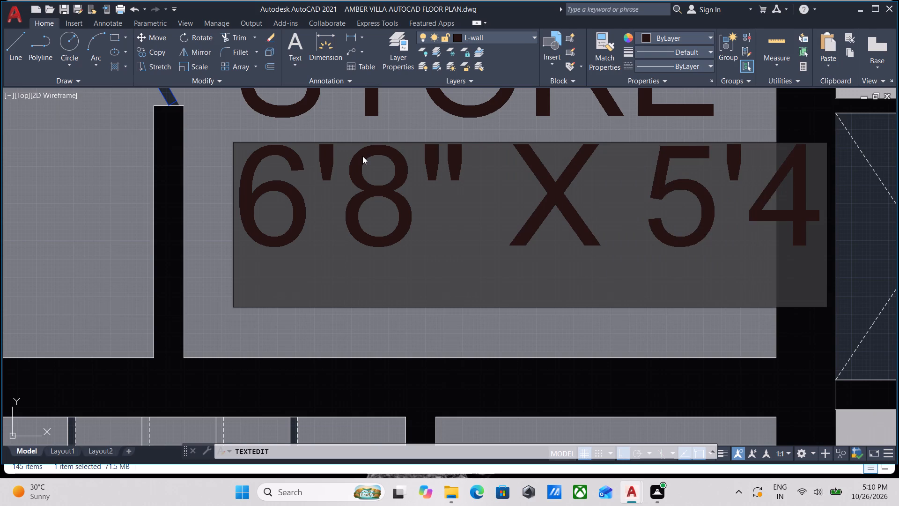
key(shift+quotedbl)
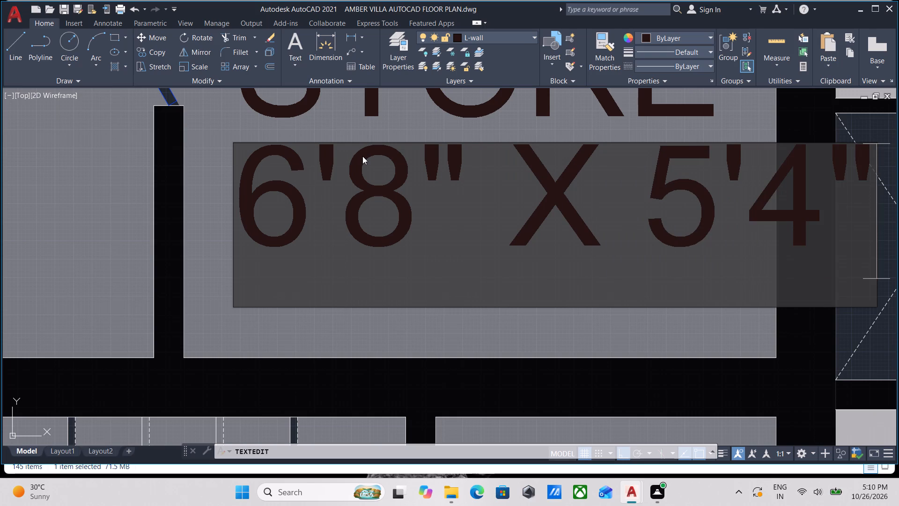
key(Return)
key(Return)
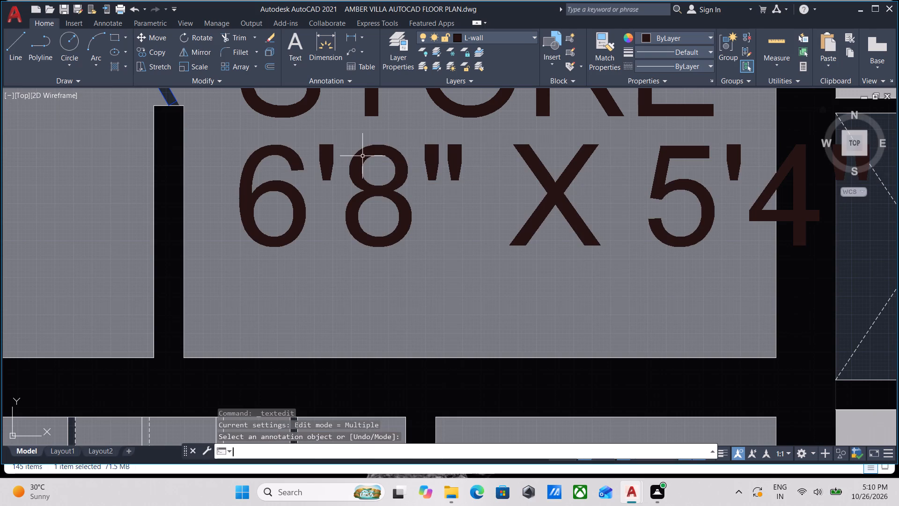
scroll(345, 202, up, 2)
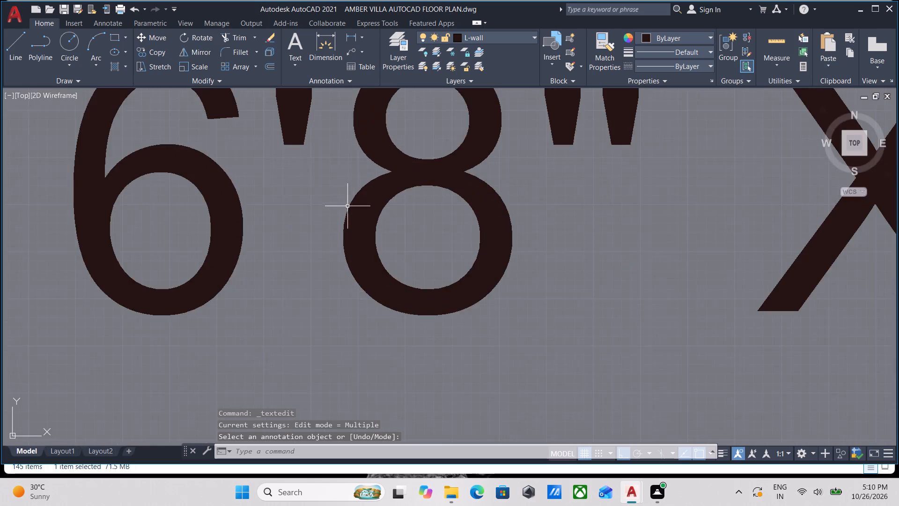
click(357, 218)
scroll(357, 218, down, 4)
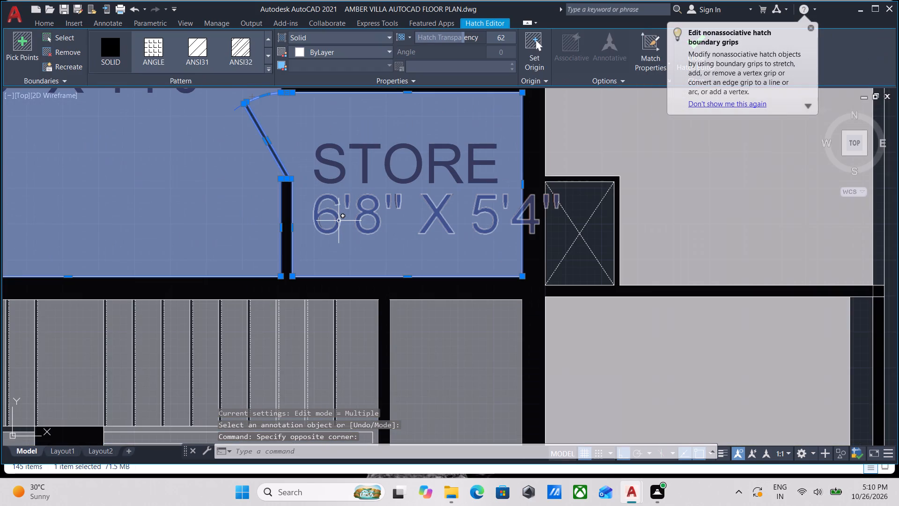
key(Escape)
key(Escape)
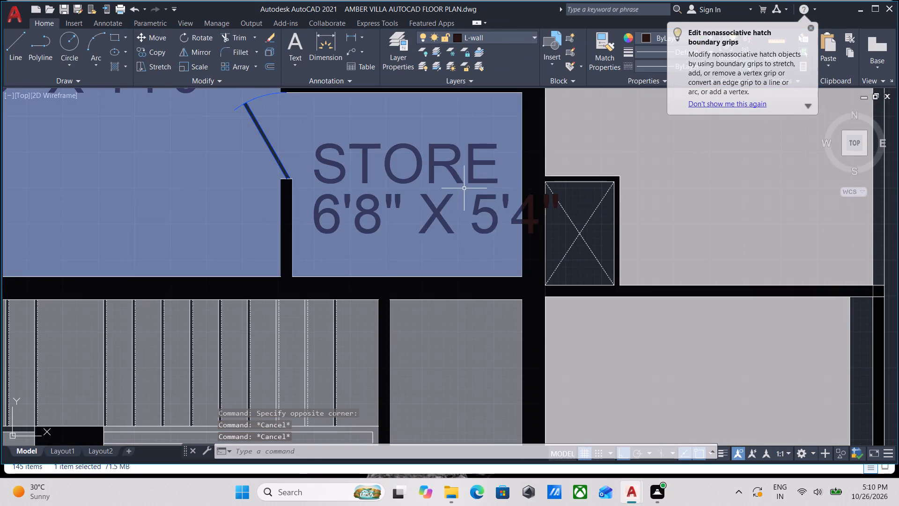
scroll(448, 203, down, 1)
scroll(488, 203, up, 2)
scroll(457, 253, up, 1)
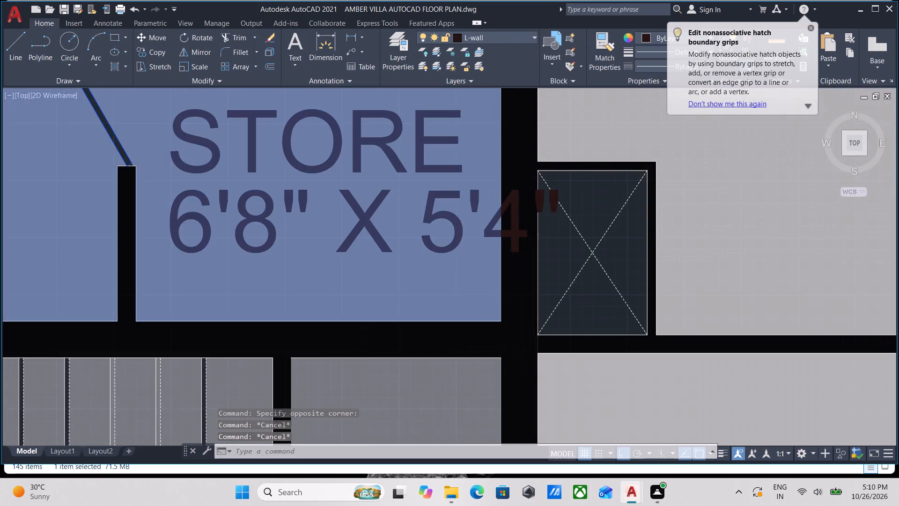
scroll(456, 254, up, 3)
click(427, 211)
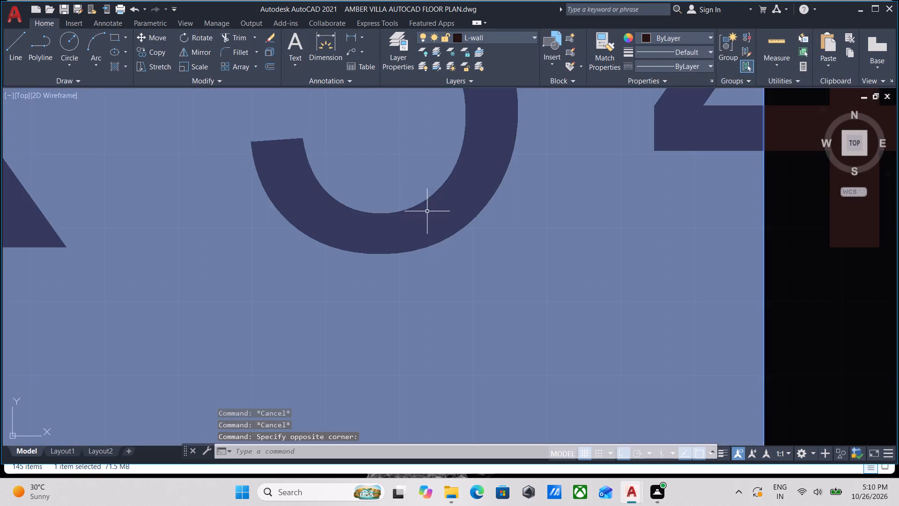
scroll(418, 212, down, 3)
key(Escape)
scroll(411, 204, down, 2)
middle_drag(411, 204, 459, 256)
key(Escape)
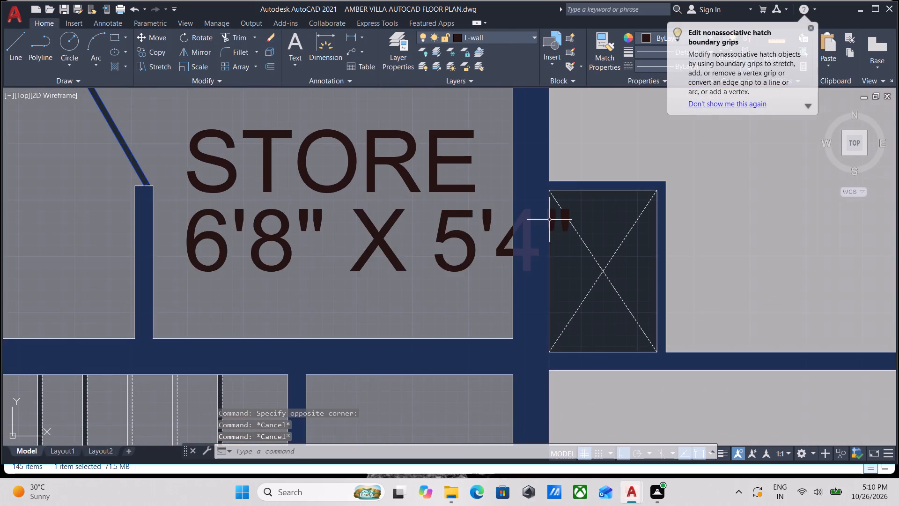
Shift the 6'8" X 5'4" size text horizontally west so it starts at the store room's west wall.
scroll(550, 220, up, 1)
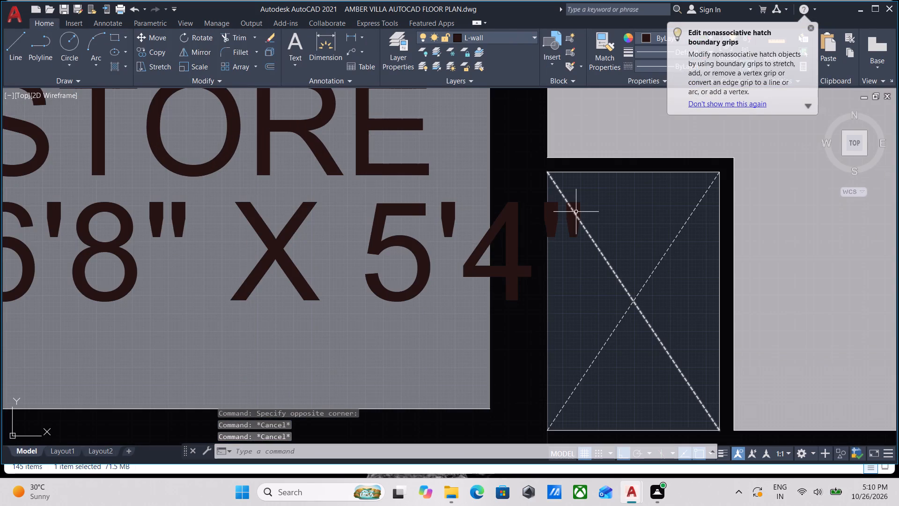
click(577, 201)
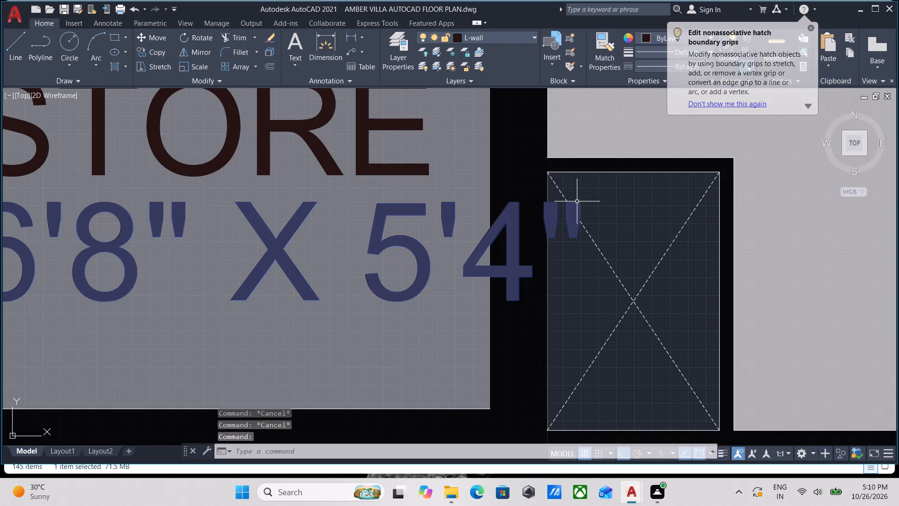
scroll(424, 214, down, 2)
middle_drag(428, 213, 598, 201)
click(415, 238)
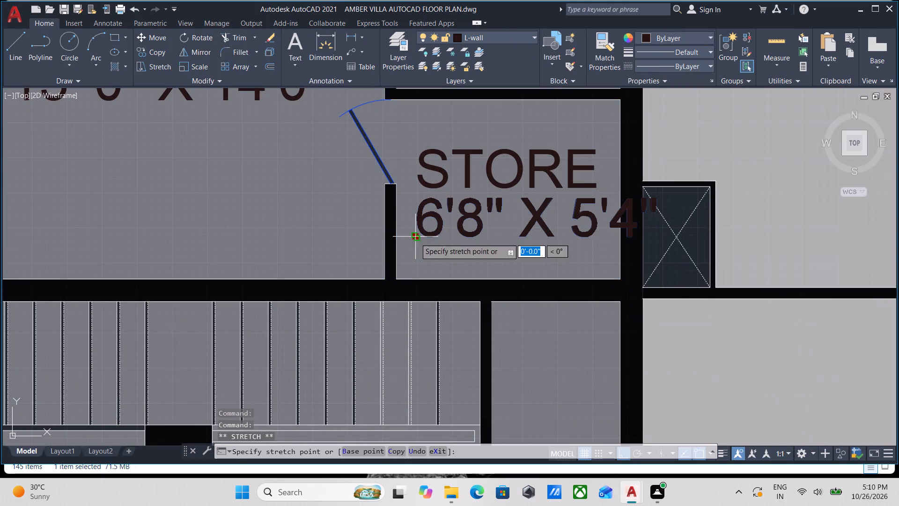
click(398, 238)
key(Escape)
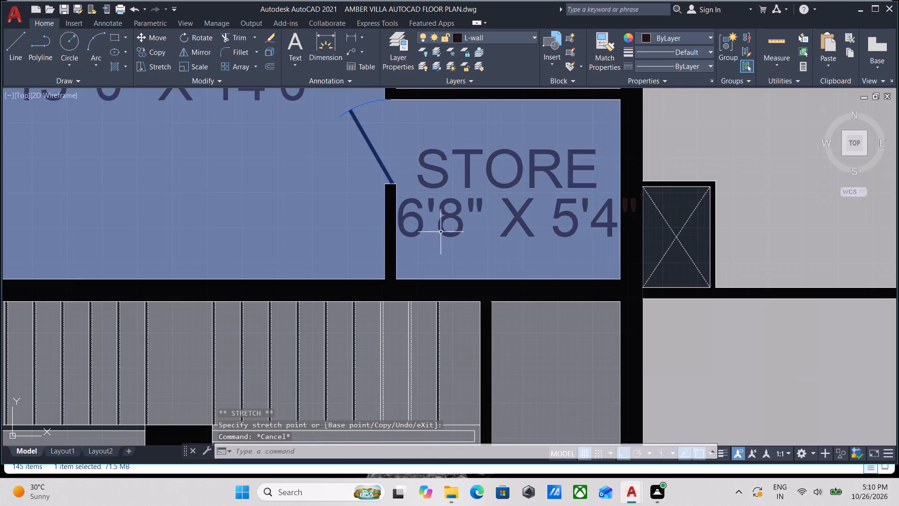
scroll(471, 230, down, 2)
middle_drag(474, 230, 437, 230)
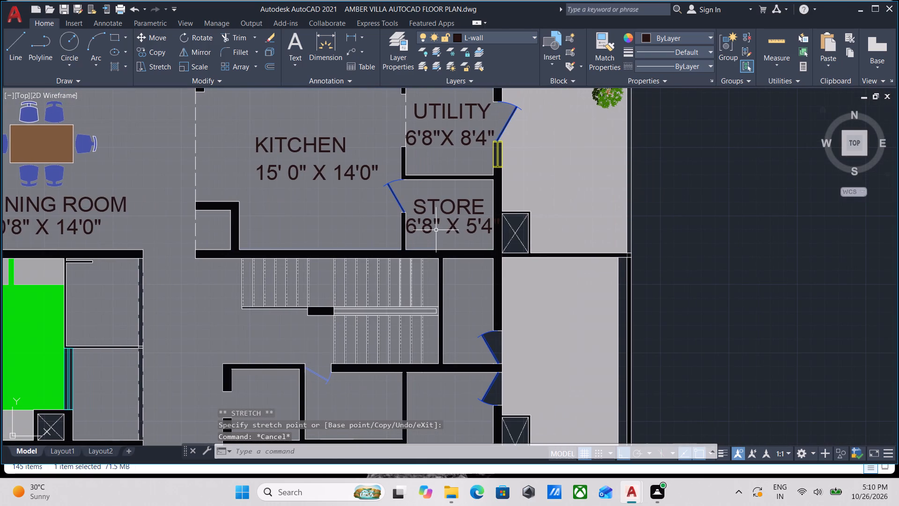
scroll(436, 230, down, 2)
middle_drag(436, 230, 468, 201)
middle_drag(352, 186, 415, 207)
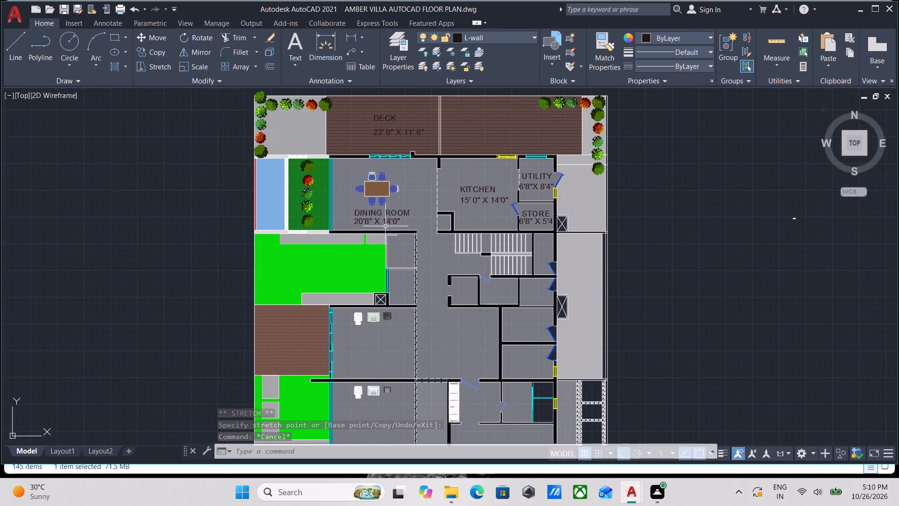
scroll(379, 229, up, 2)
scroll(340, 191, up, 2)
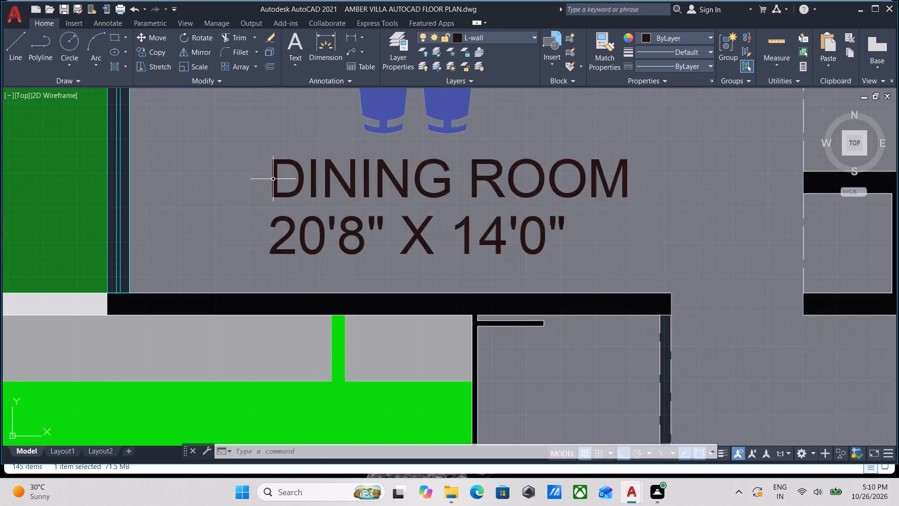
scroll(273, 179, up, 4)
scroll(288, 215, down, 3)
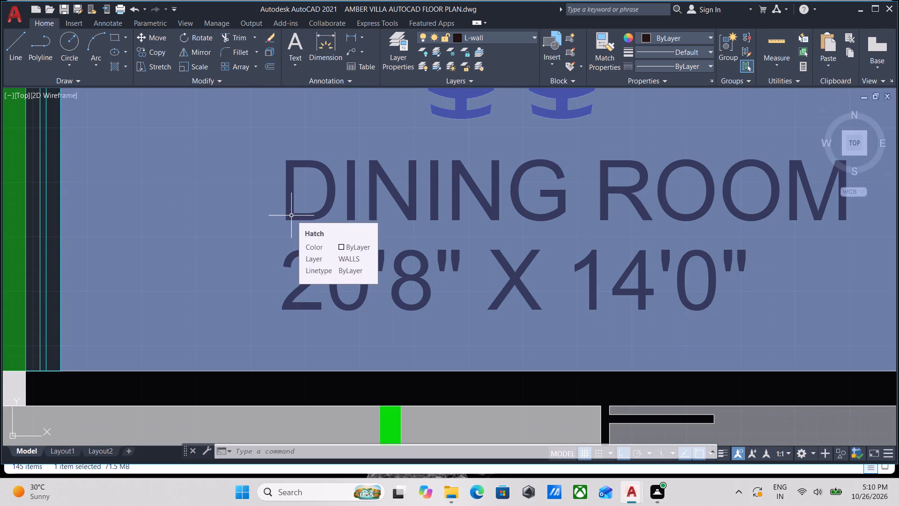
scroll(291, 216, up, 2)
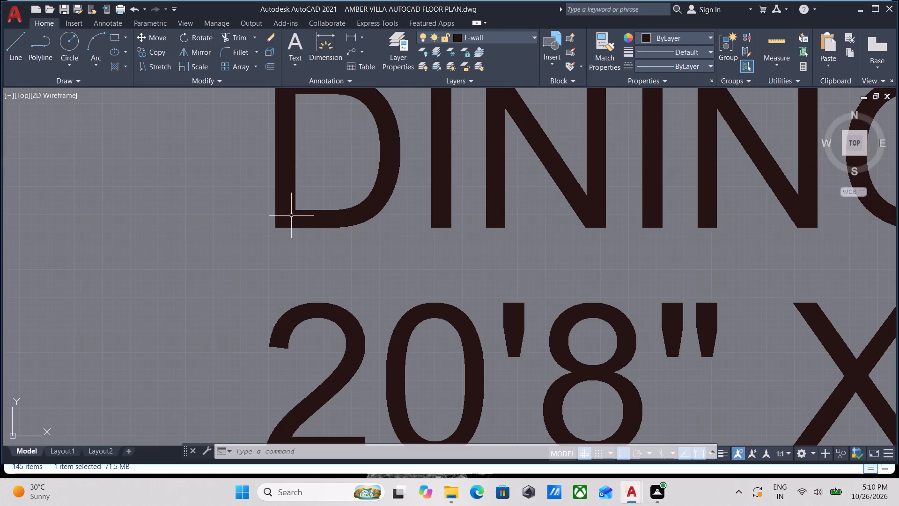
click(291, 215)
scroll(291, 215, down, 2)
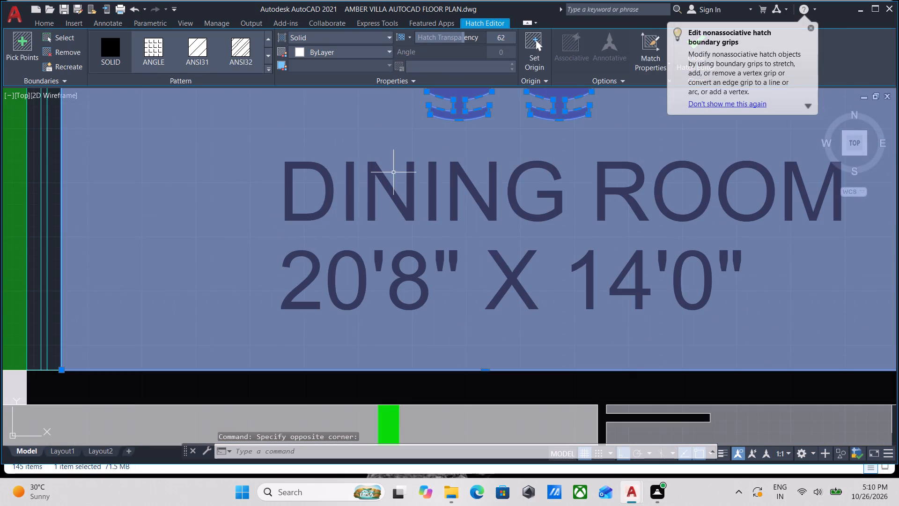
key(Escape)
Examine the floor plan around the labelled rooms and the unlabelled rooms south of the dining room and kitchen.
scroll(392, 172, down, 2)
middle_drag(392, 172, 373, 191)
scroll(373, 191, down, 2)
middle_drag(374, 190, 377, 188)
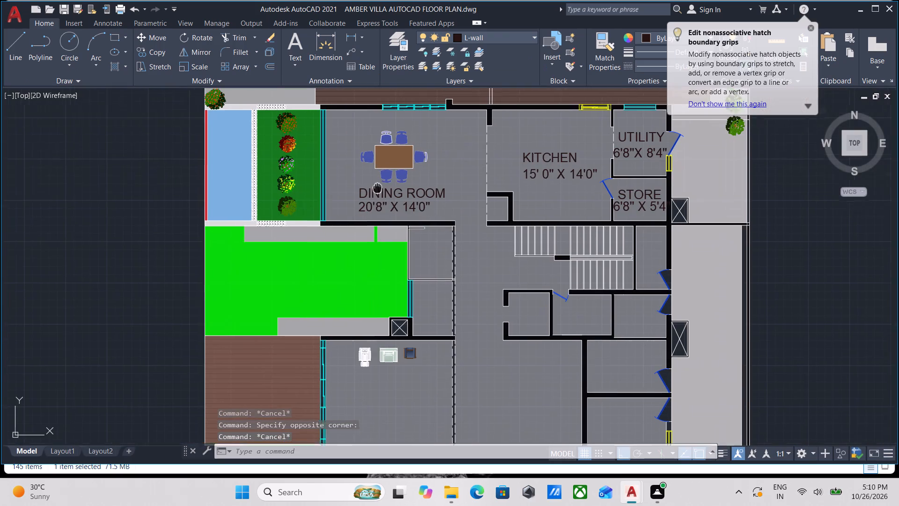
middle_drag(377, 188, 383, 181)
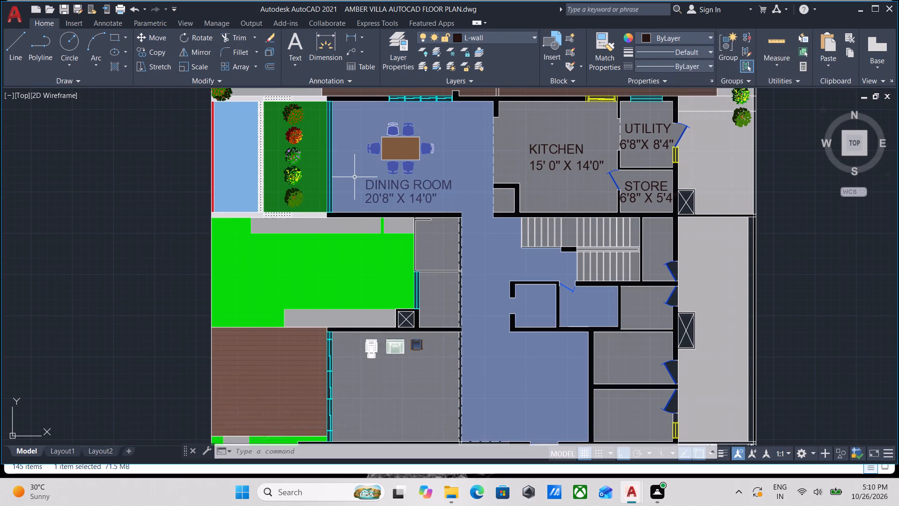
middle_drag(619, 301, 565, 233)
scroll(425, 329, down, 1)
middle_drag(425, 329, 425, 328)
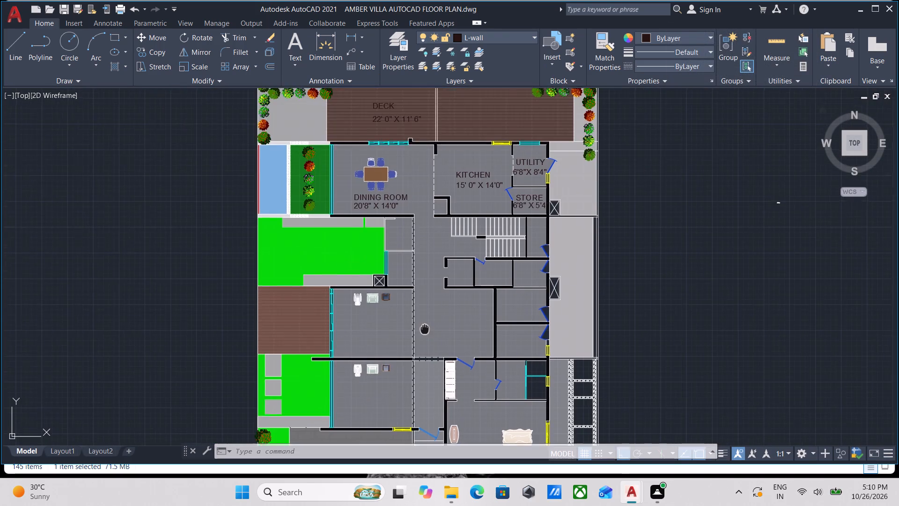
middle_drag(425, 328, 439, 255)
middle_drag(402, 232, 412, 292)
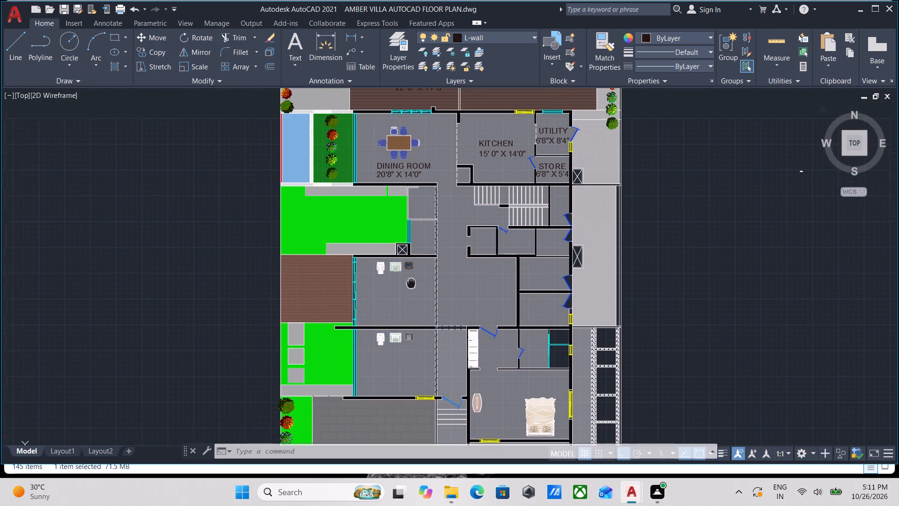
middle_drag(412, 292, 421, 360)
Copy the DINING ROOM label with Ortho off, placing it about 24'-6" south in the furnished room beside the brown deck.
scroll(395, 254, up, 3)
scroll(360, 228, up, 2)
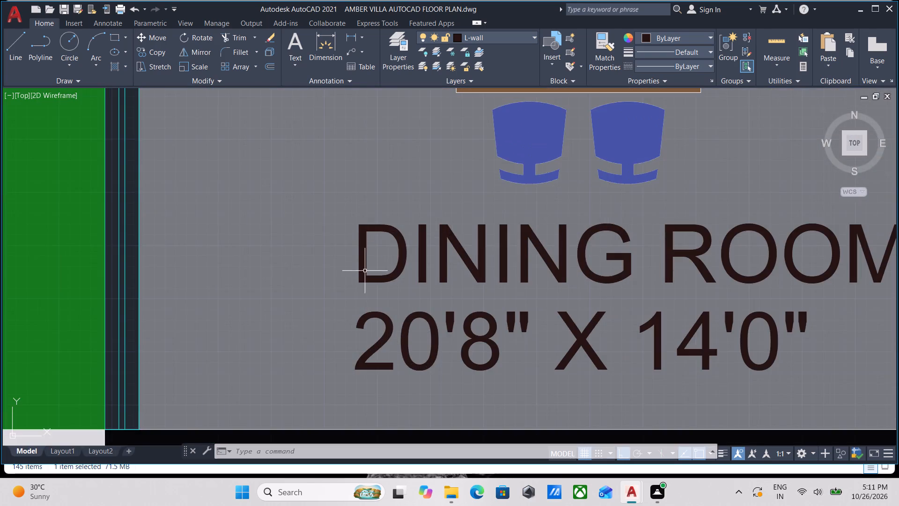
scroll(365, 271, up, 5)
scroll(353, 287, down, 2)
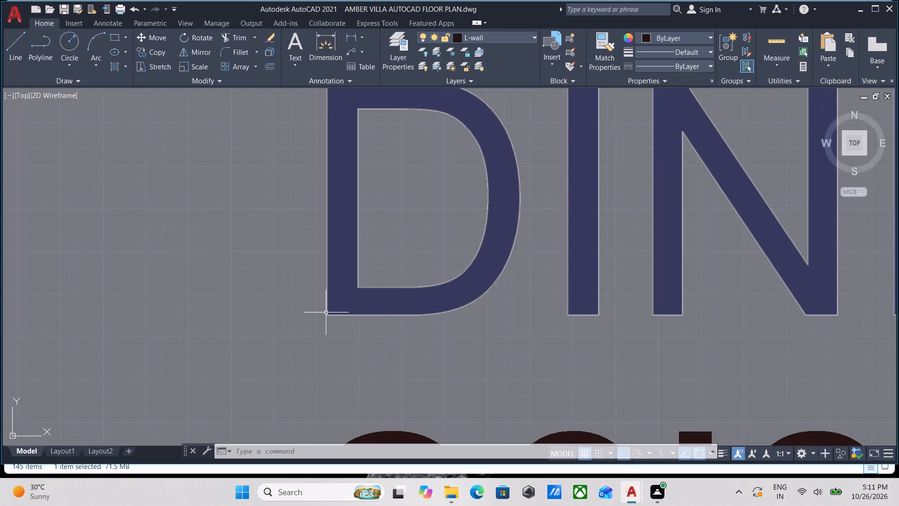
click(328, 313)
scroll(417, 286, down, 3)
middle_drag(418, 285, 331, 281)
text(CO)
key(Return)
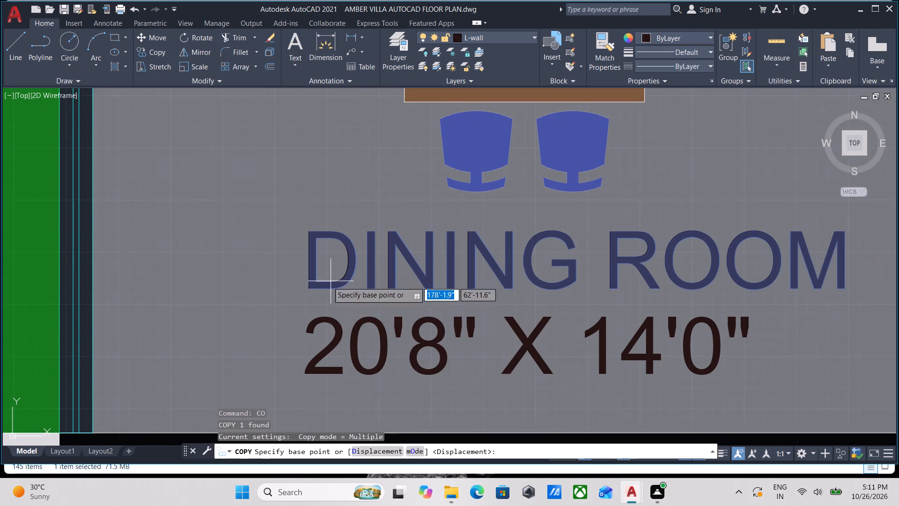
click(305, 289)
scroll(383, 357, down, 1)
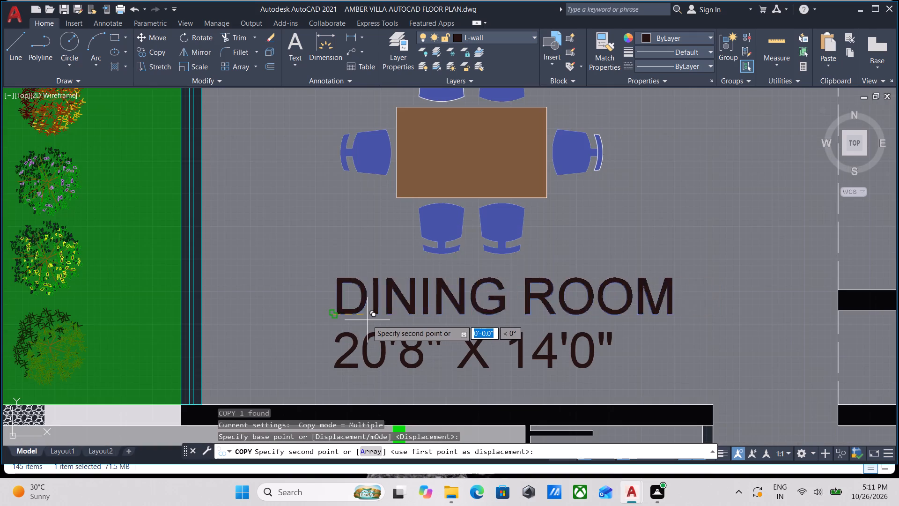
key(F8)
scroll(366, 317, down, 3)
middle_drag(366, 317, 362, 170)
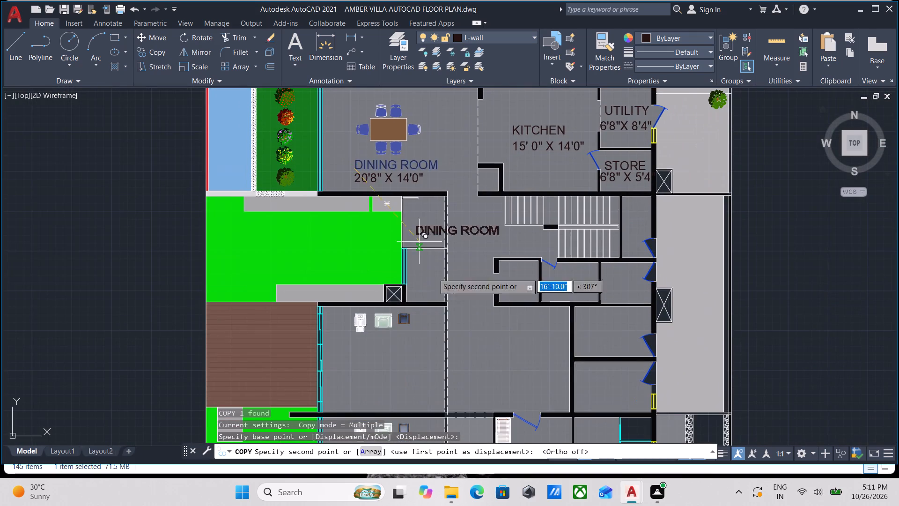
middle_drag(380, 372, 406, 258)
scroll(361, 259, up, 2)
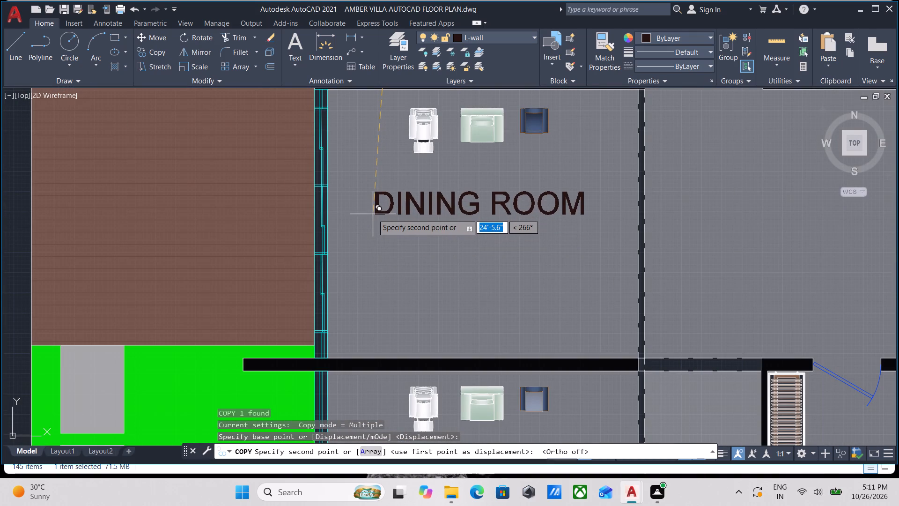
click(373, 214)
Place further DINING ROOM copies on the brown deck and on the green lawn south of the dining room.
middle_drag(373, 214, 427, 368)
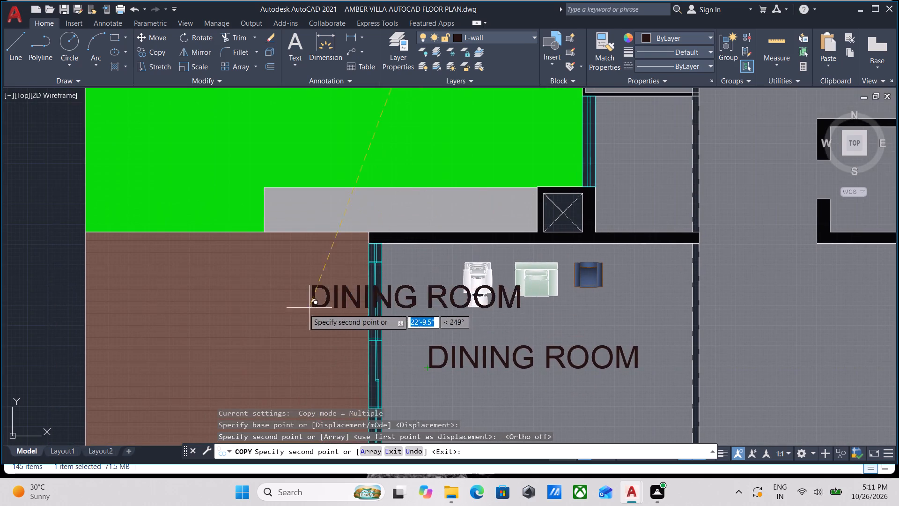
scroll(236, 320, down, 1)
middle_drag(236, 320, 398, 254)
click(333, 282)
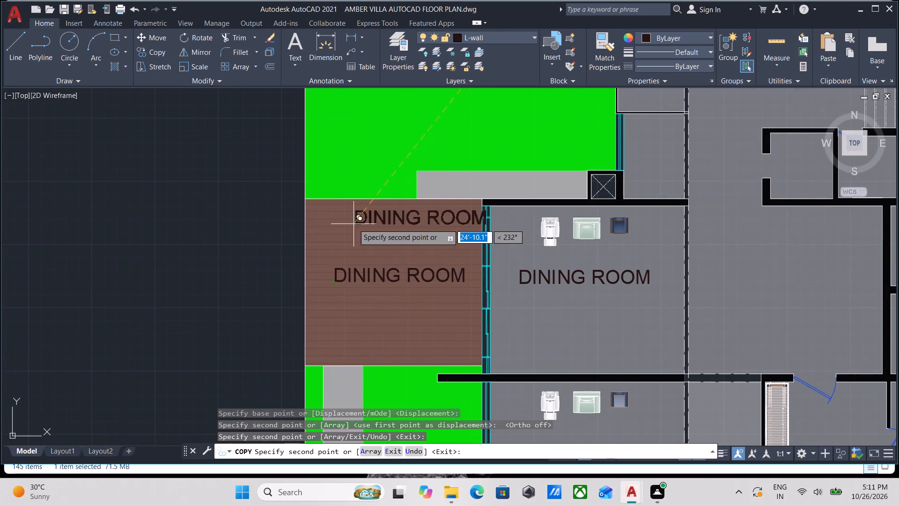
middle_drag(354, 224, 348, 399)
click(366, 279)
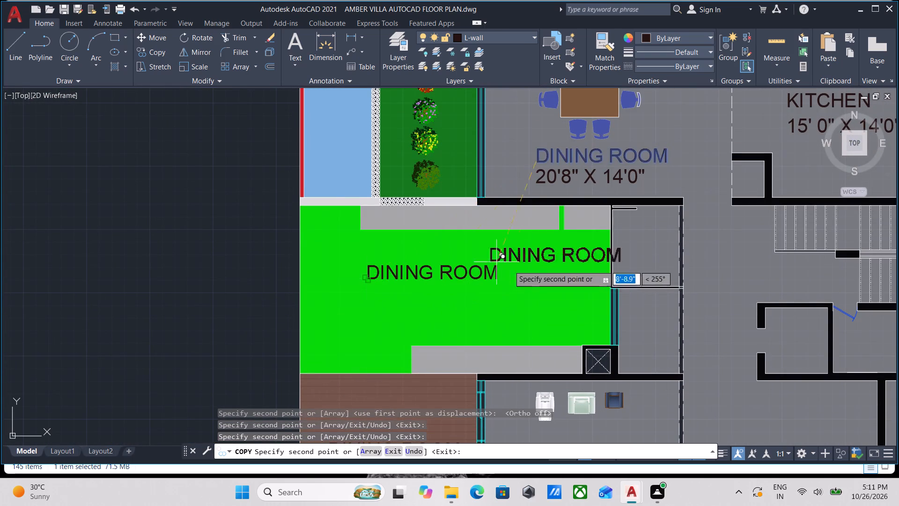
Place DINING ROOM copies in the southern furnished room and on the grey paved area south of it.
scroll(516, 339, down, 1)
middle_drag(502, 350, 502, 272)
scroll(527, 345, down, 1)
middle_drag(526, 348, 494, 274)
scroll(478, 360, up, 1)
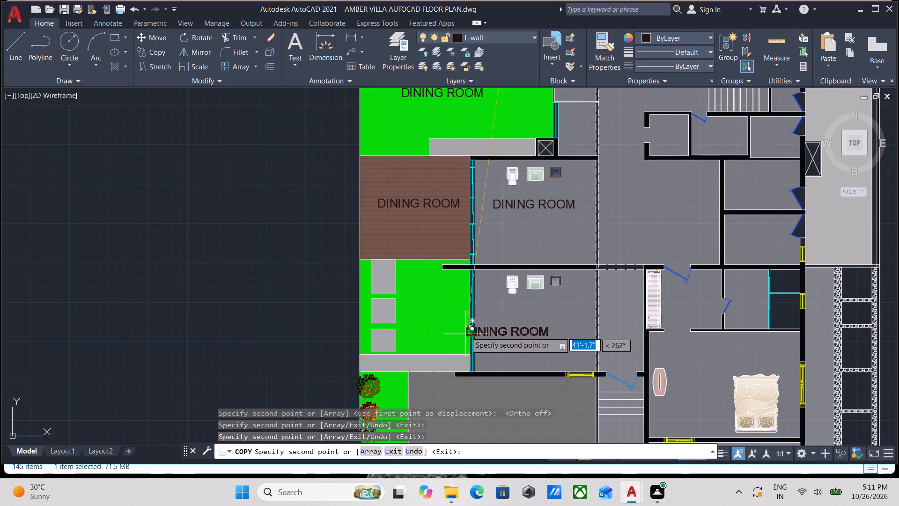
click(497, 322)
middle_drag(484, 359, 468, 269)
scroll(454, 341, down, 1)
middle_drag(453, 341, 467, 295)
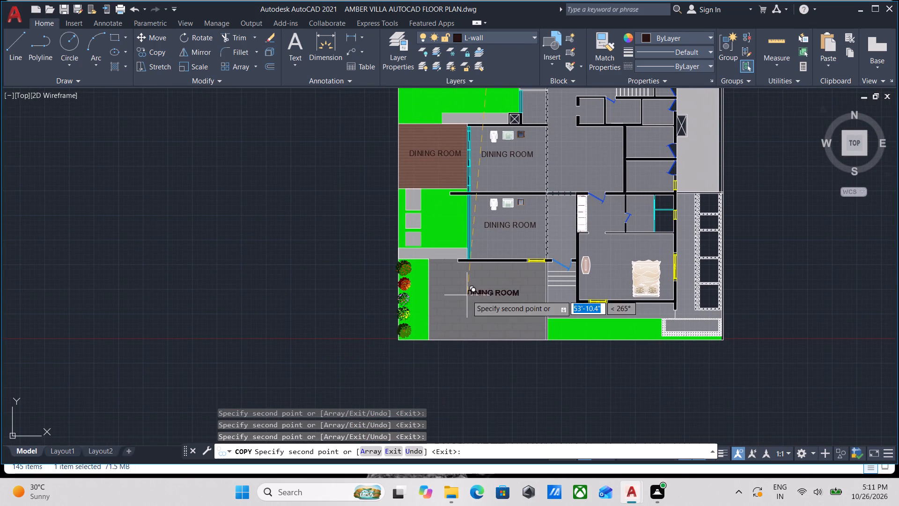
click(454, 300)
Place DINING ROOM copies in the bedroom above the bed and in the small room directly north of it.
middle_drag(511, 277, 375, 354)
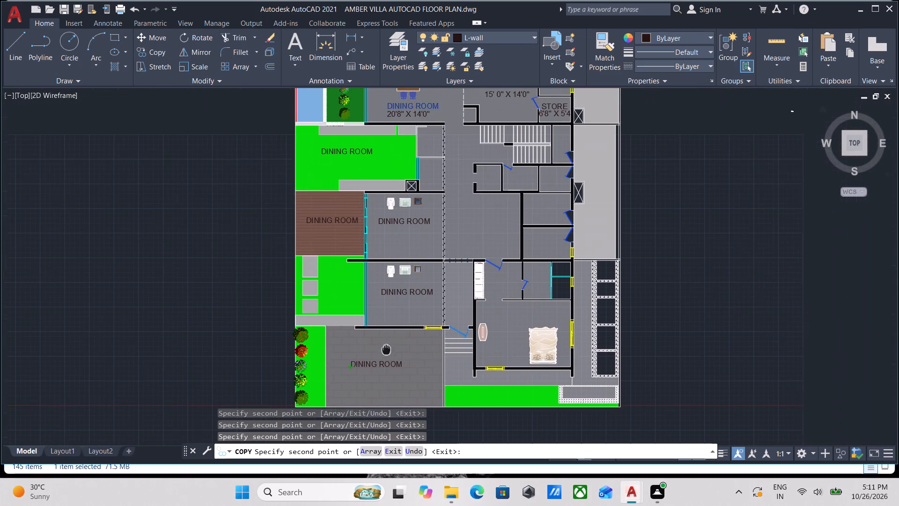
middle_drag(375, 354, 371, 355)
scroll(460, 335, up, 2)
click(477, 322)
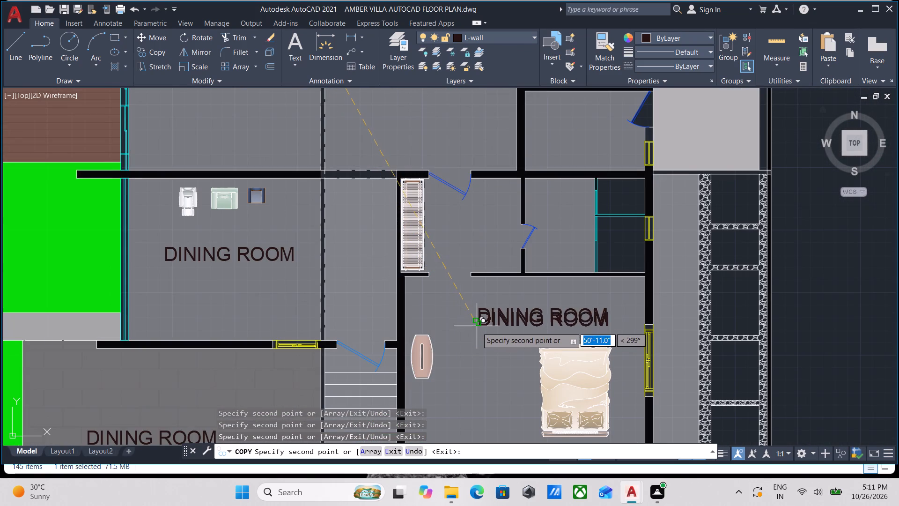
middle_drag(477, 327, 470, 406)
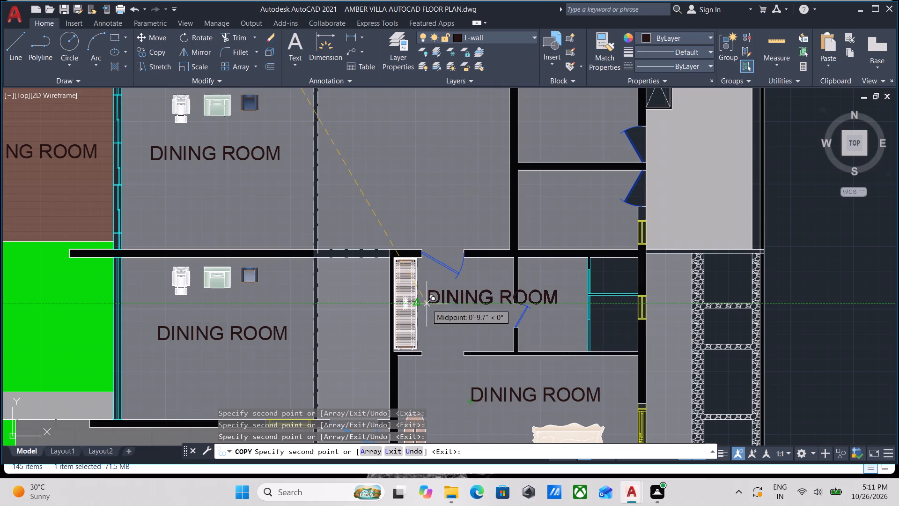
click(424, 305)
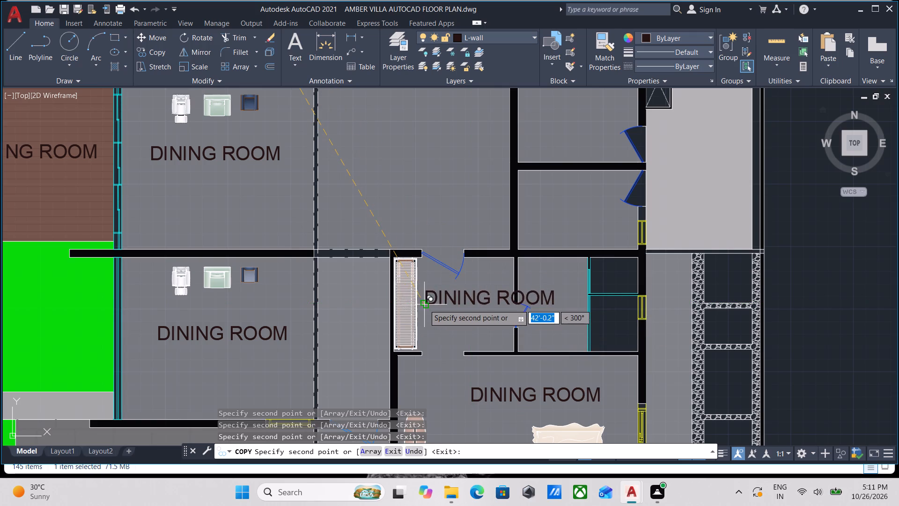
Place DINING ROOM copies in the central hall and the two small rooms east of it, and finish copying.
middle_drag(454, 318, 454, 425)
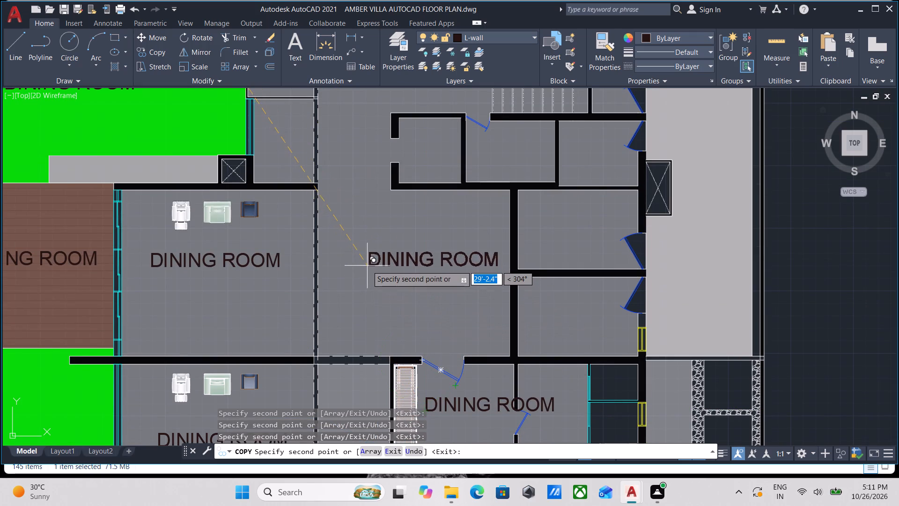
scroll(338, 278, down, 1)
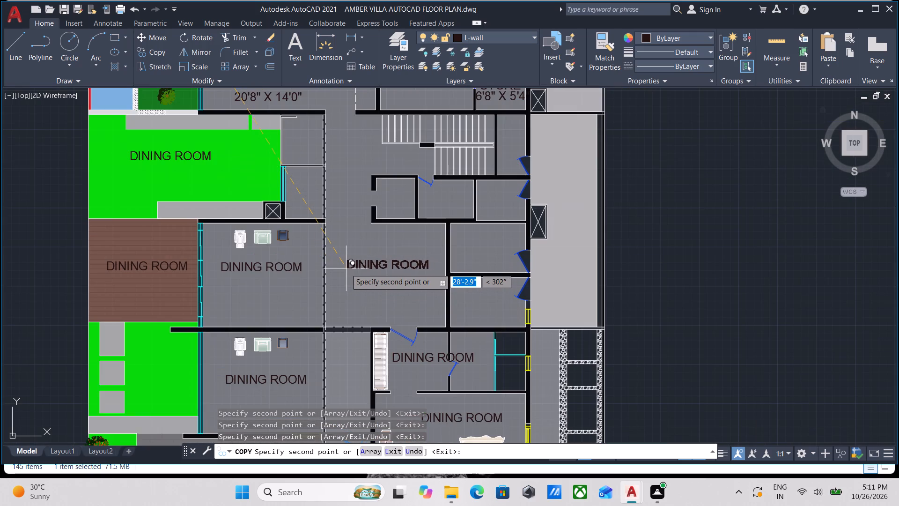
click(346, 268)
scroll(343, 269, up, 5)
scroll(364, 270, down, 3)
middle_drag(469, 283, 313, 346)
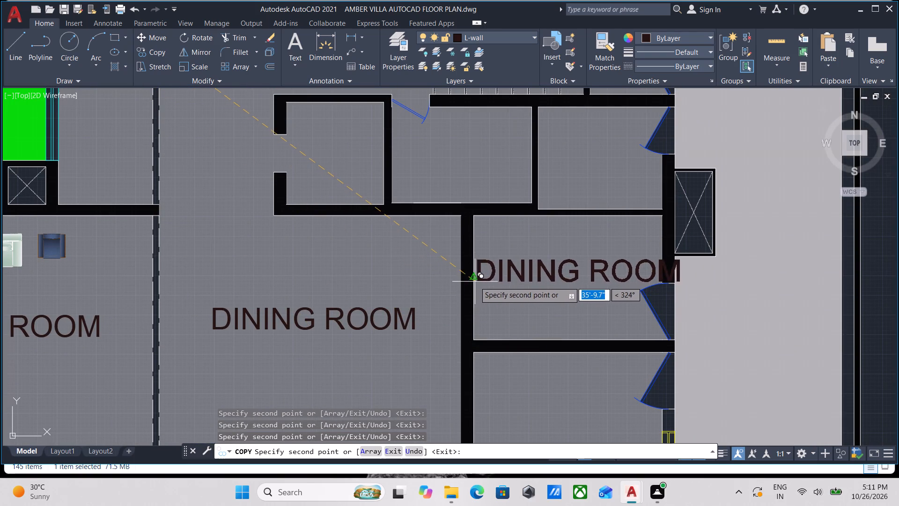
click(475, 282)
middle_drag(484, 431, 484, 328)
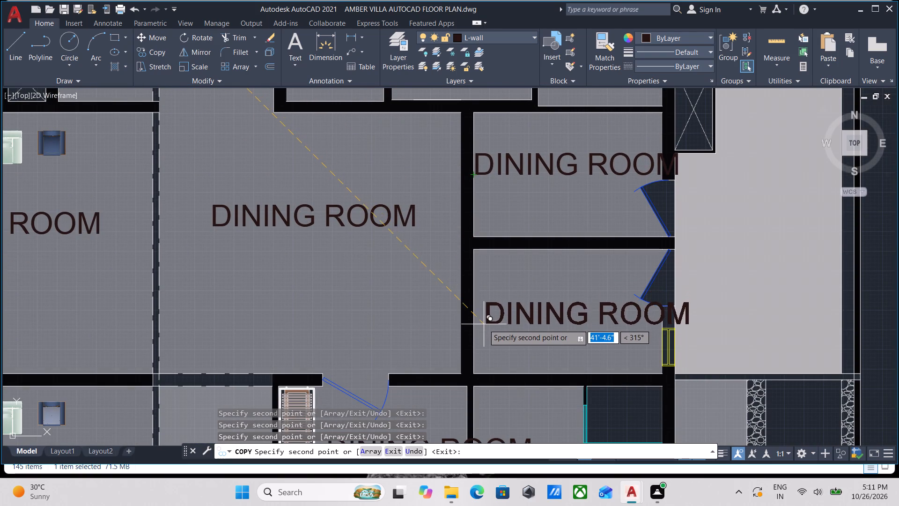
click(484, 324)
scroll(516, 304, down, 2)
middle_drag(517, 317, 533, 357)
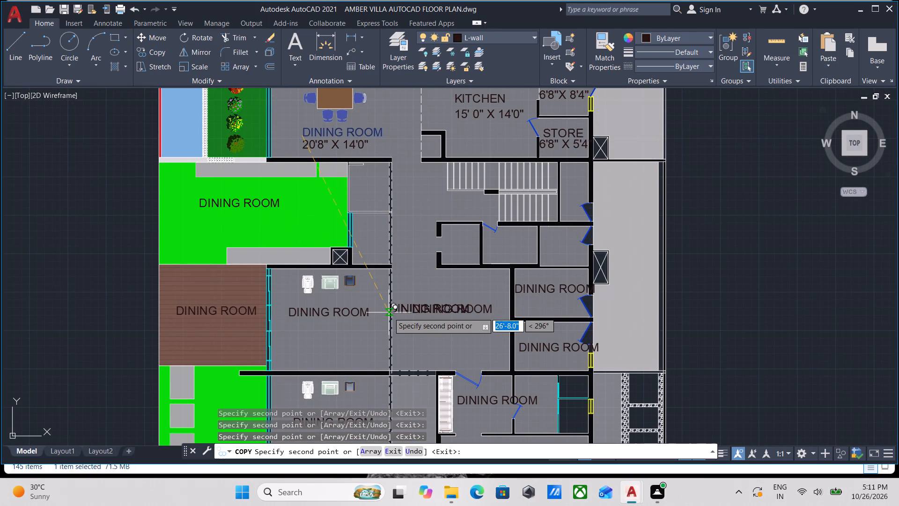
key(Escape)
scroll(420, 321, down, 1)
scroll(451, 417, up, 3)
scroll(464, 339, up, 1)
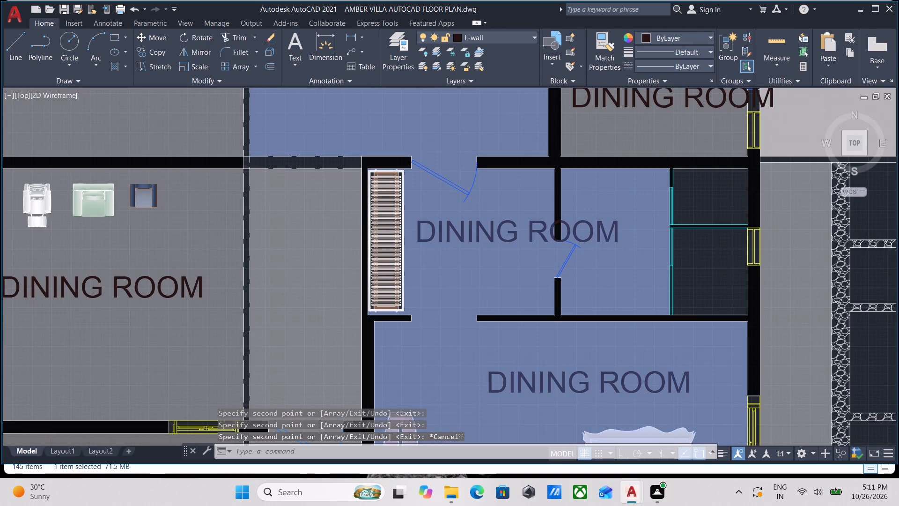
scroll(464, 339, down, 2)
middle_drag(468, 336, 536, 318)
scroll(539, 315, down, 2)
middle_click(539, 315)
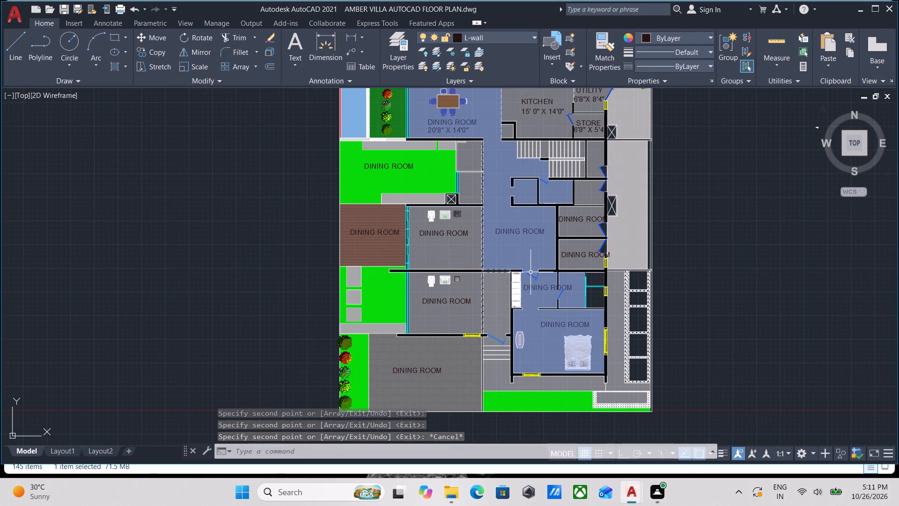
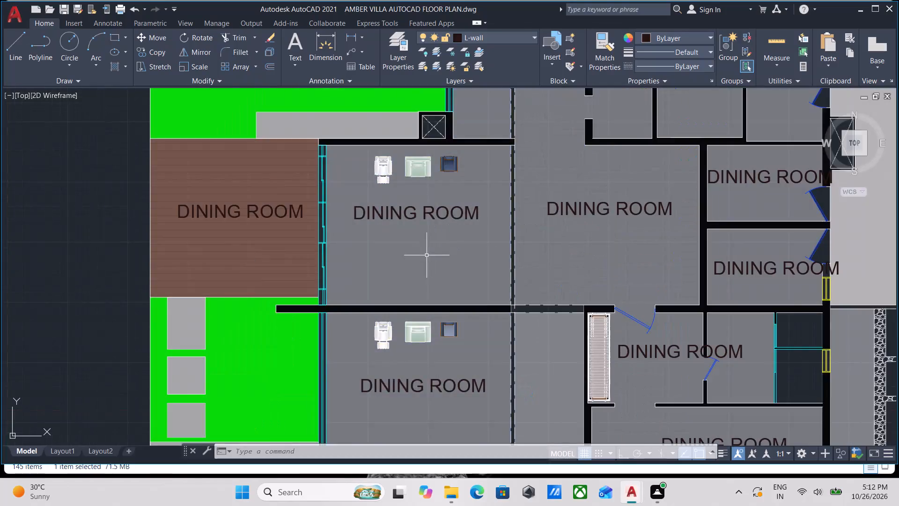
Change the DINING ROOM label in the southern furnished room, north of the grey paved area, to DRAWING ROOM.
middle_drag(417, 273, 417, 355)
scroll(348, 269, down, 2)
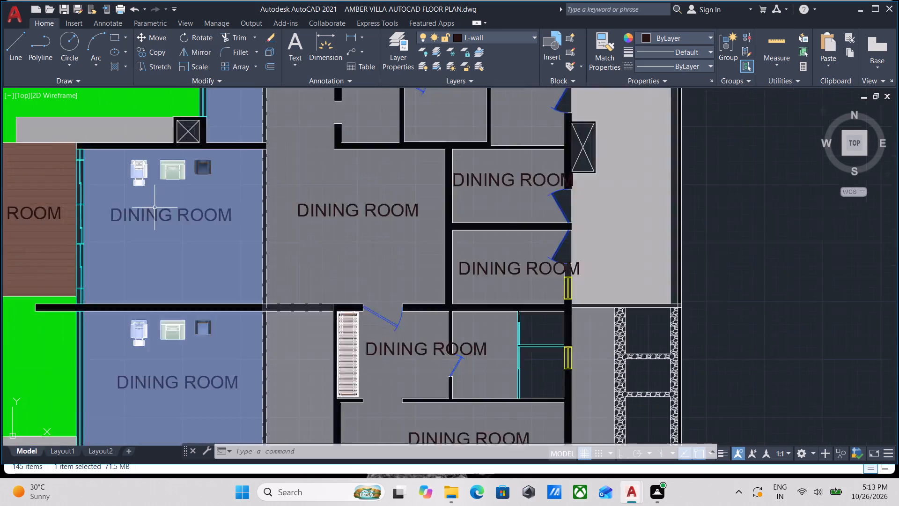
scroll(155, 208, up, 2)
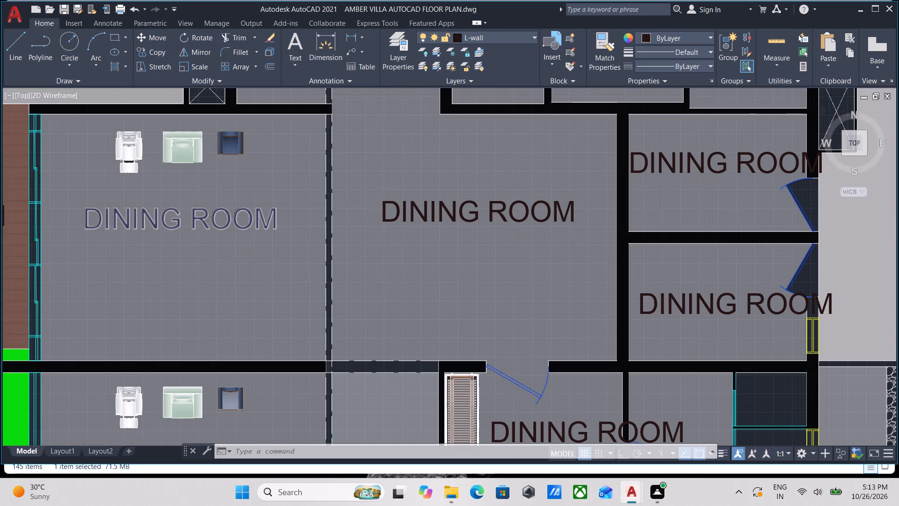
scroll(177, 226, down, 2)
middle_drag(205, 265, 286, 174)
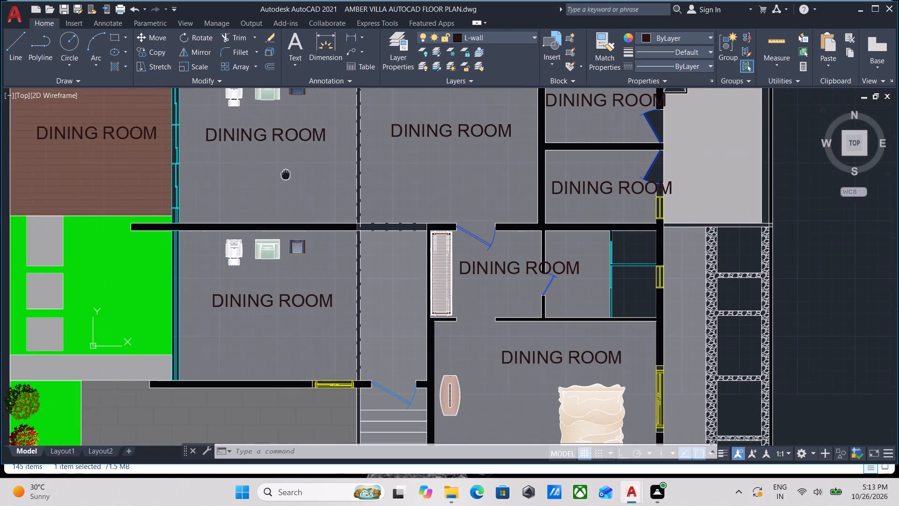
middle_drag(286, 174, 287, 173)
scroll(237, 316, up, 3)
scroll(189, 276, up, 1)
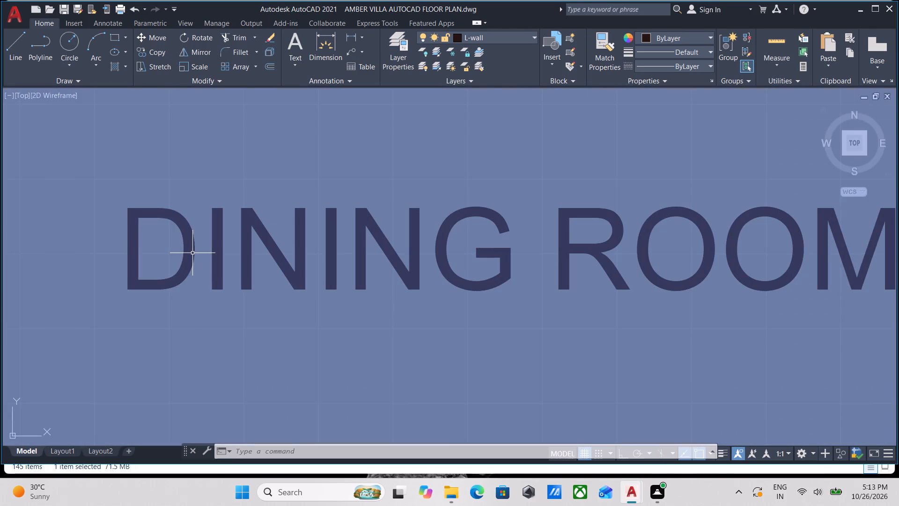
scroll(151, 289, down, 1)
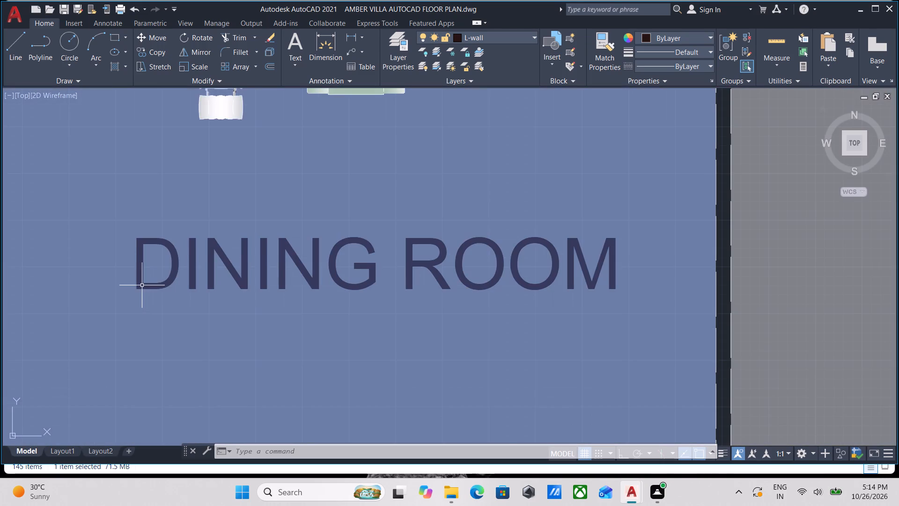
scroll(141, 285, down, 2)
click(171, 276)
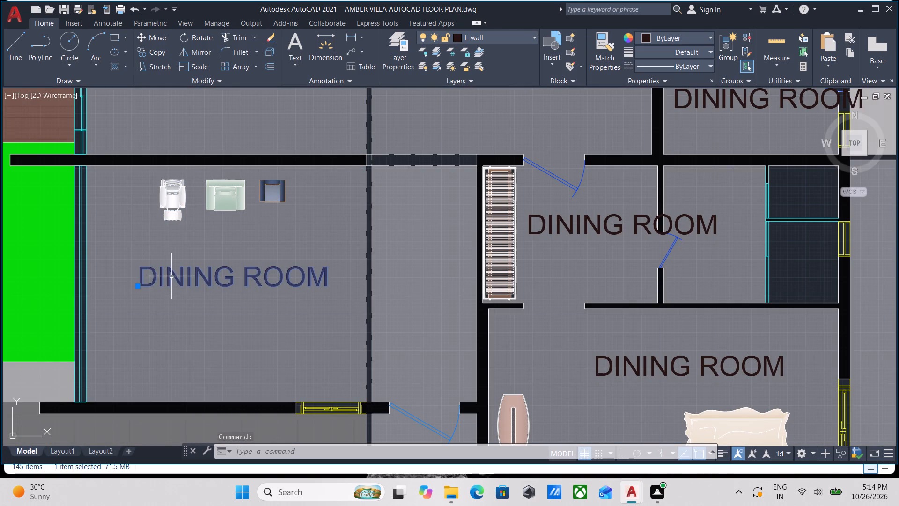
click(171, 276)
double_click(171, 276)
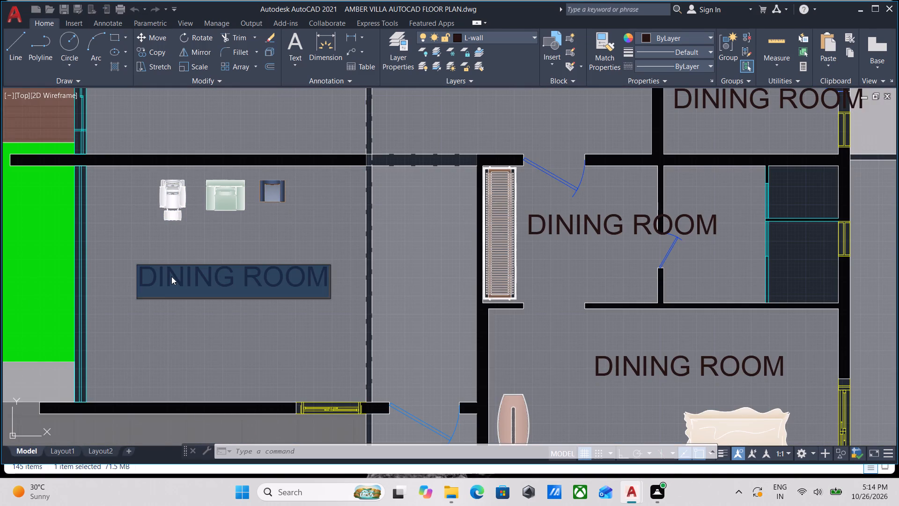
key(d)
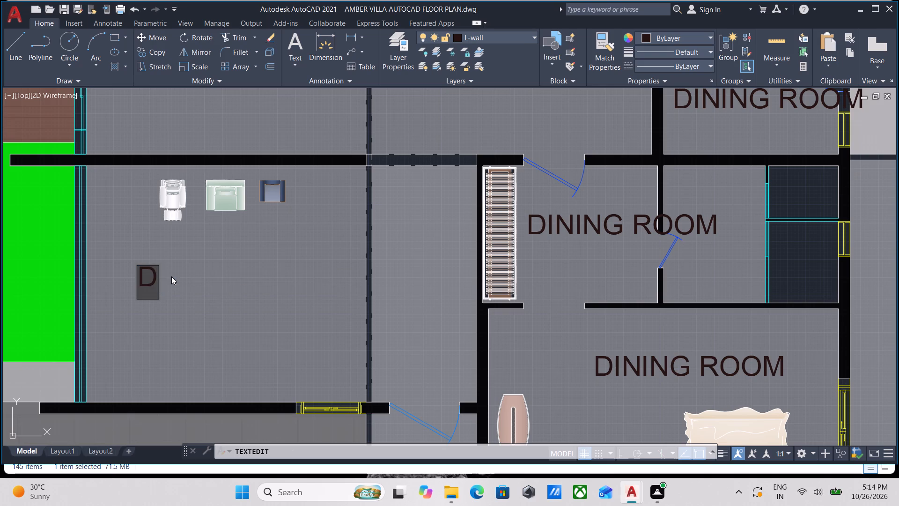
text(RA)
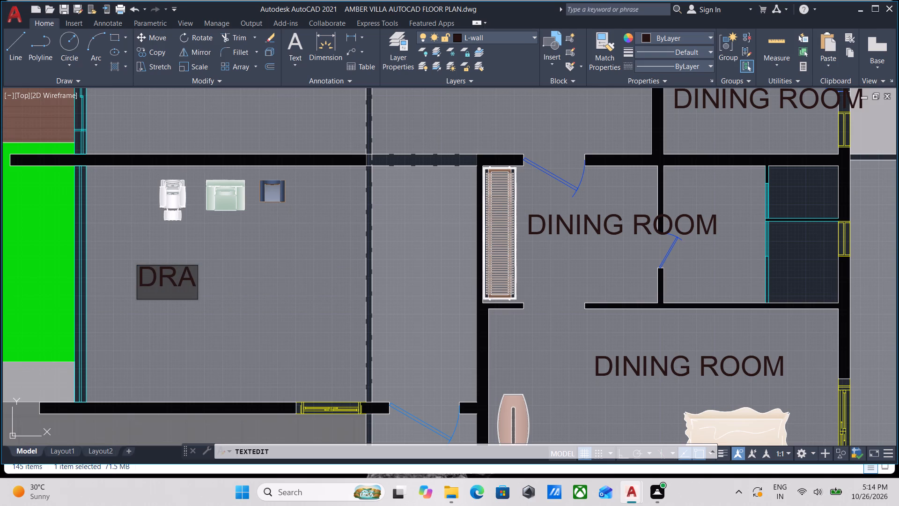
text(WING)
key(space)
text(ROO)
key(m)
key(Return)
key(Return)
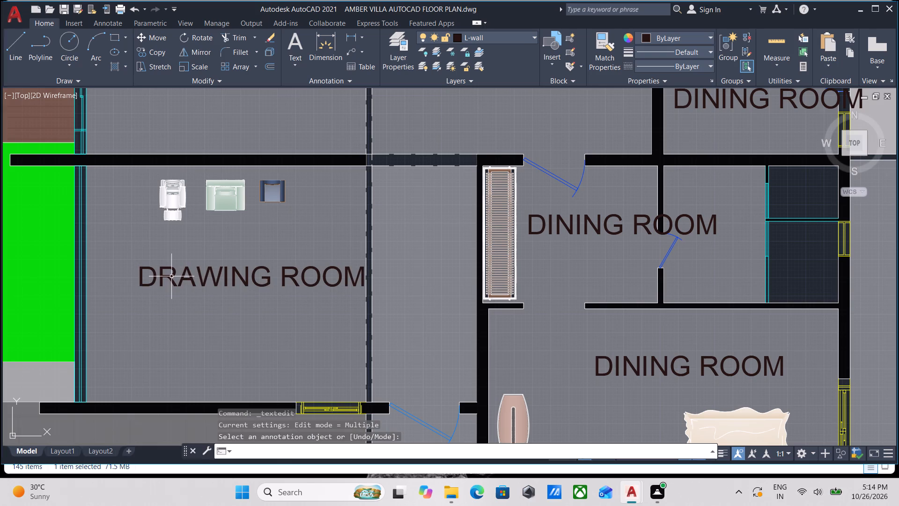
Start a solid hatch in colour 255,255,255 and fill the dashed opening northeast of the drawing room plus its junction with the vertical strip.
middle_drag(393, 211, 309, 284)
scroll(330, 206, up, 2)
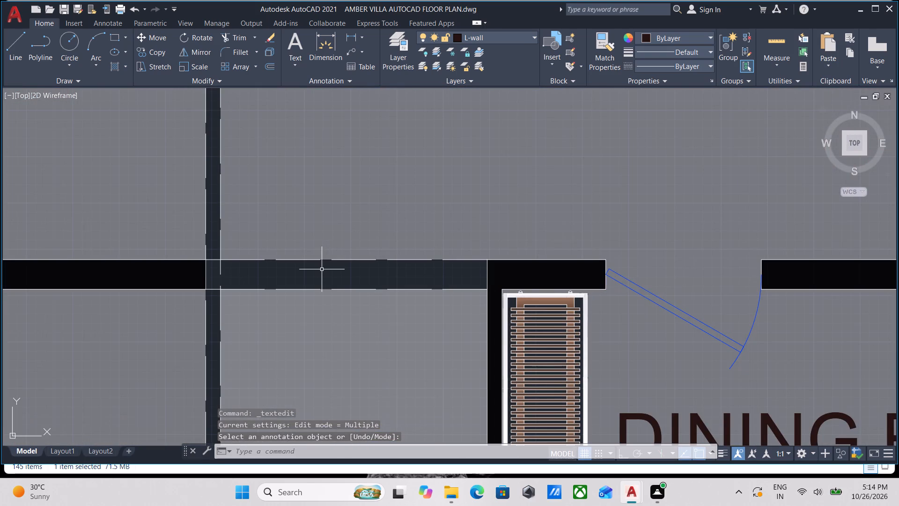
key(h)
key(Return)
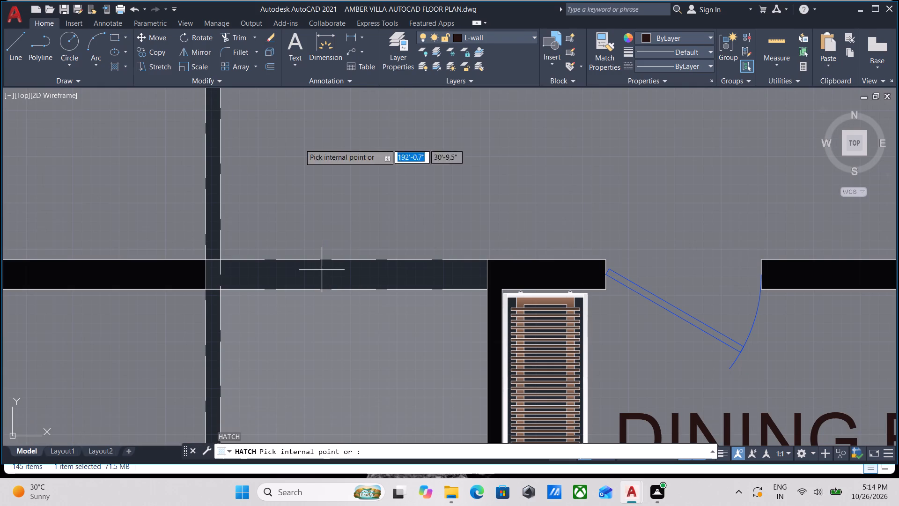
click(301, 48)
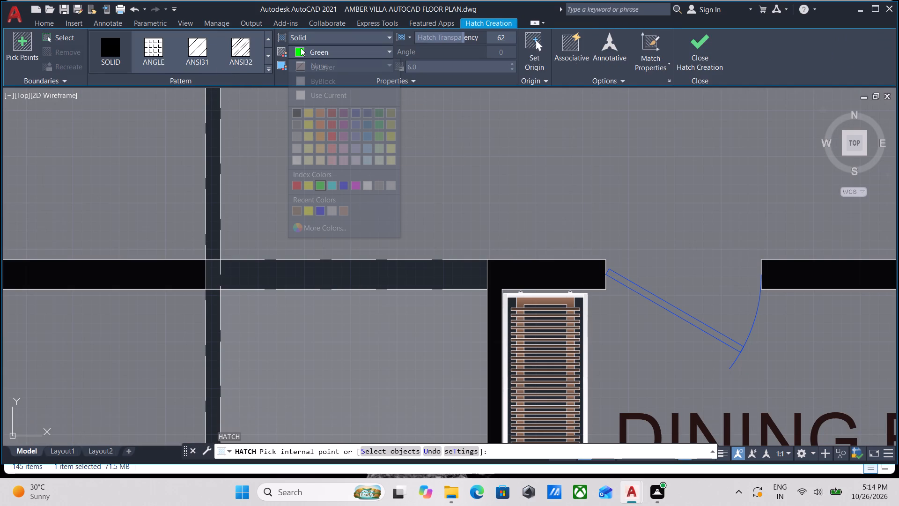
click(295, 163)
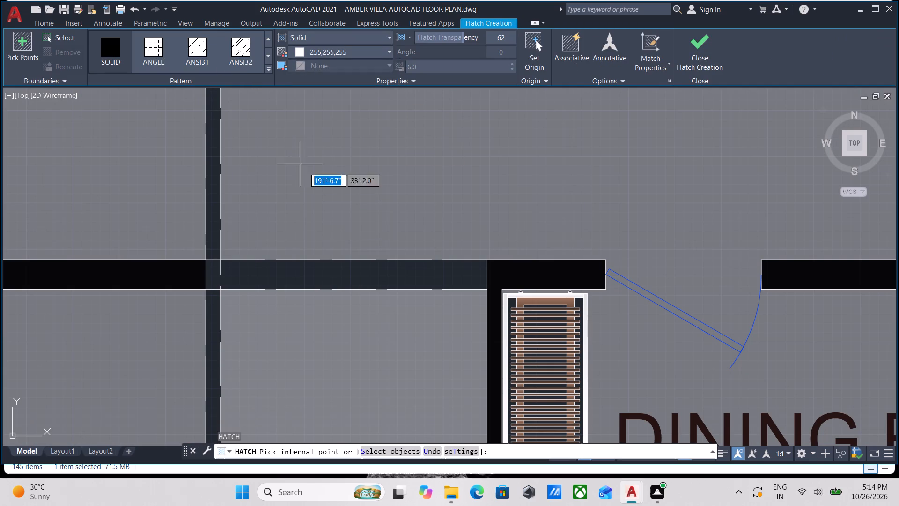
click(330, 269)
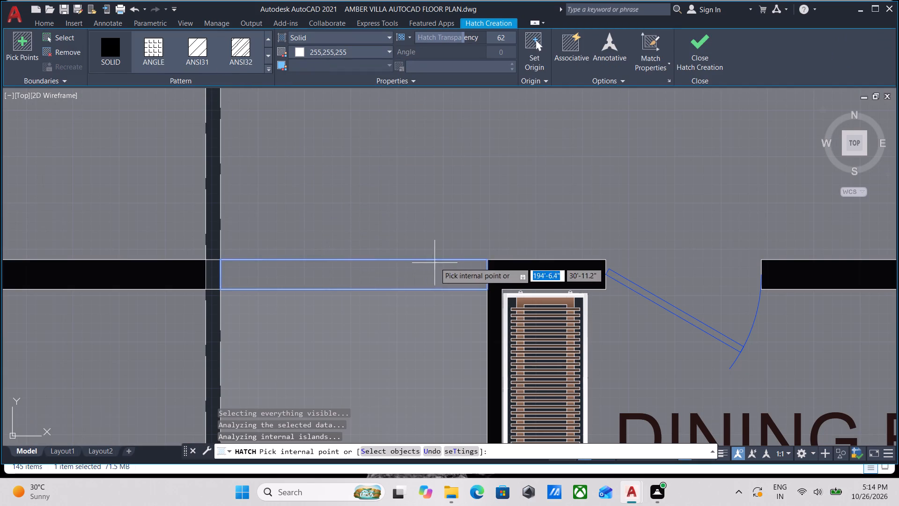
click(215, 272)
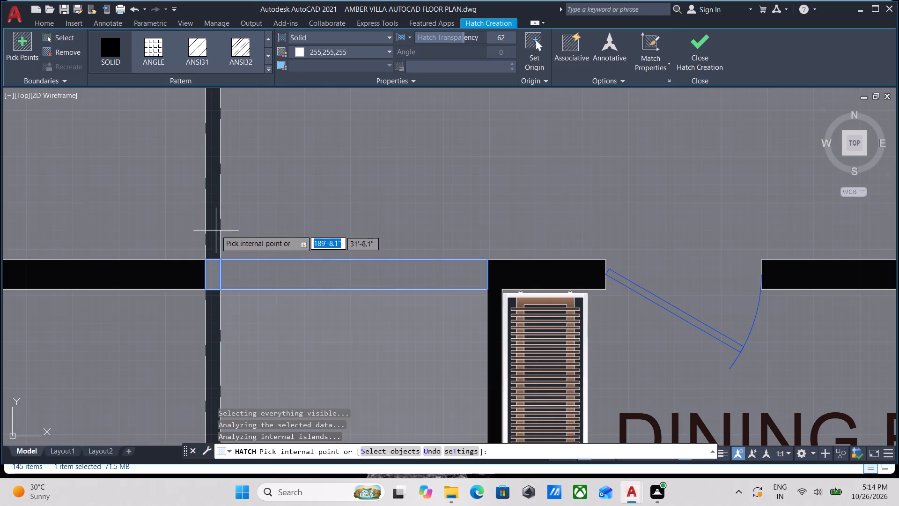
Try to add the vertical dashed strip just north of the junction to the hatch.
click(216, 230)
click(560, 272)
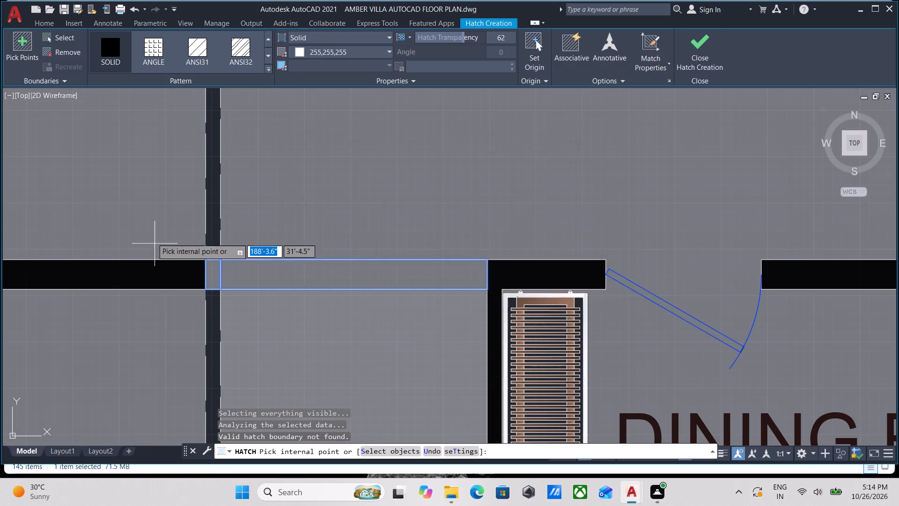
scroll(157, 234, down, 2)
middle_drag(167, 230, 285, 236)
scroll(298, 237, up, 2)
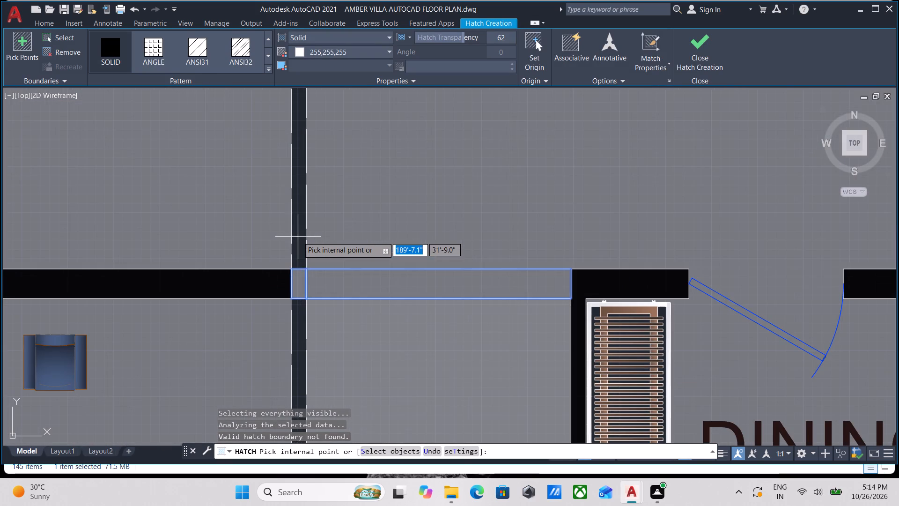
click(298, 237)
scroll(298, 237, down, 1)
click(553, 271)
Add the vertical dashed strips along the drawing room and along the furnished room north of it to the white hatch.
scroll(225, 237, down, 3)
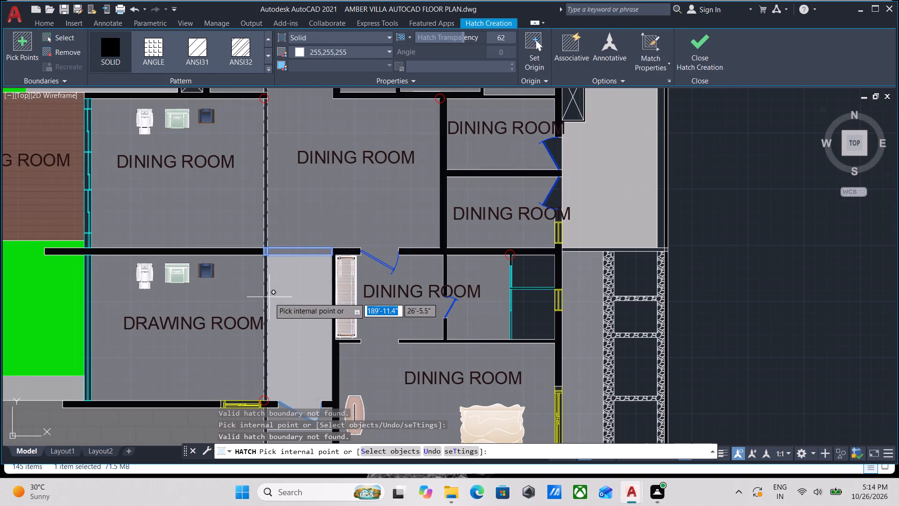
scroll(265, 304, up, 1)
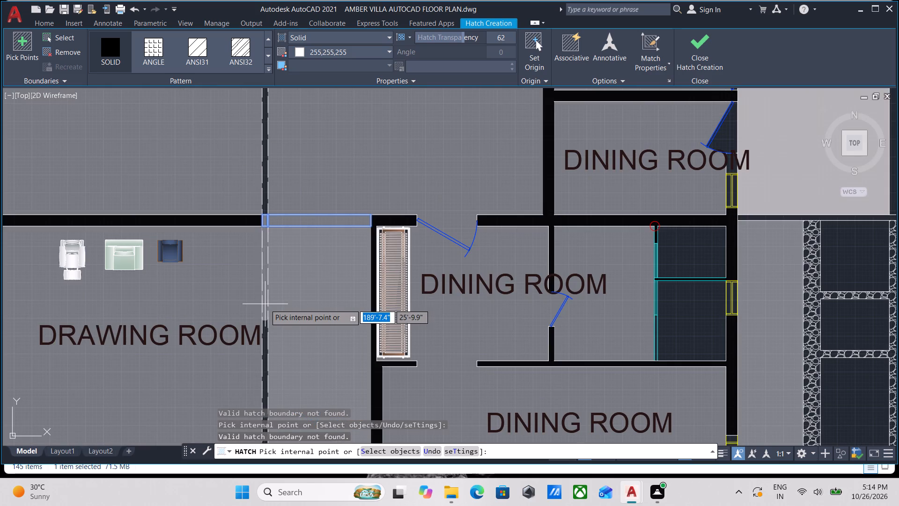
click(265, 304)
middle_drag(267, 320, 267, 211)
scroll(267, 320, up, 1)
scroll(273, 189, down, 3)
middle_drag(273, 189, 274, 305)
scroll(282, 247, up, 2)
click(255, 241)
Add the strip's northern segments and their junction with the thin wall, south of the dining room, to the hatch and finish it.
scroll(258, 237, down, 2)
middle_drag(258, 237, 257, 320)
scroll(265, 184, up, 2)
scroll(242, 248, up, 2)
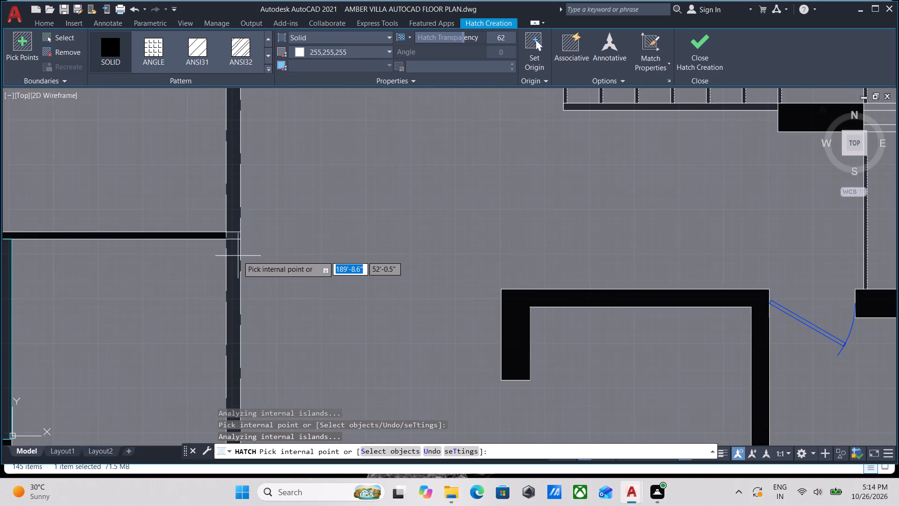
click(233, 257)
click(236, 200)
scroll(235, 233, up, 3)
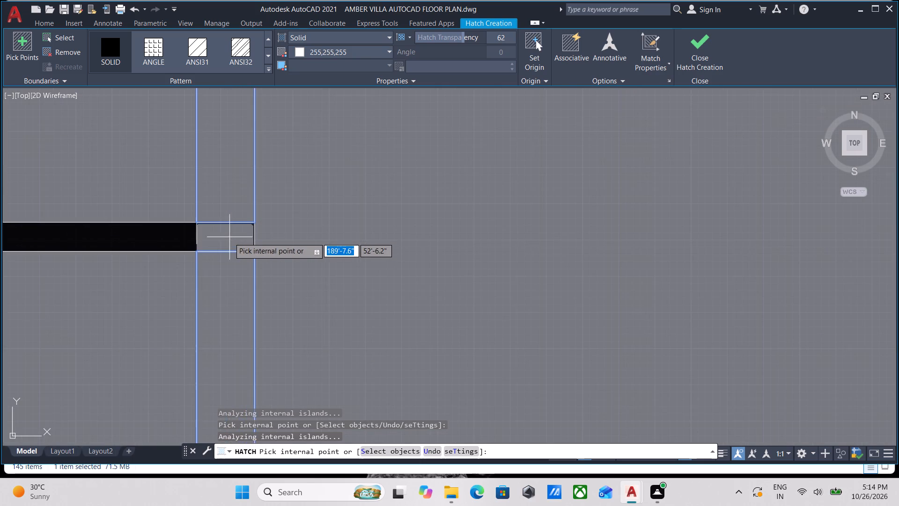
click(228, 240)
scroll(243, 229, down, 8)
middle_drag(272, 218, 223, 288)
scroll(221, 275, up, 2)
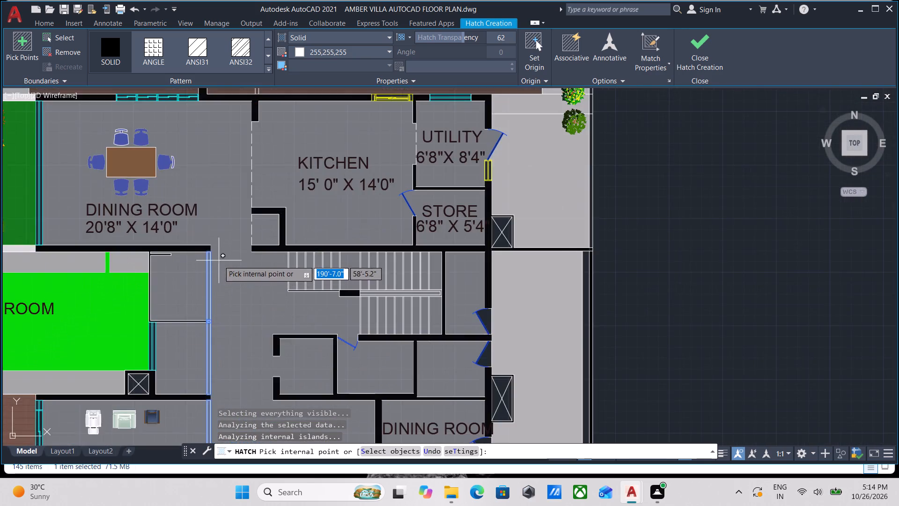
scroll(218, 254, up, 2)
scroll(220, 135, down, 2)
scroll(224, 216, down, 1)
middle_drag(223, 225, 233, 325)
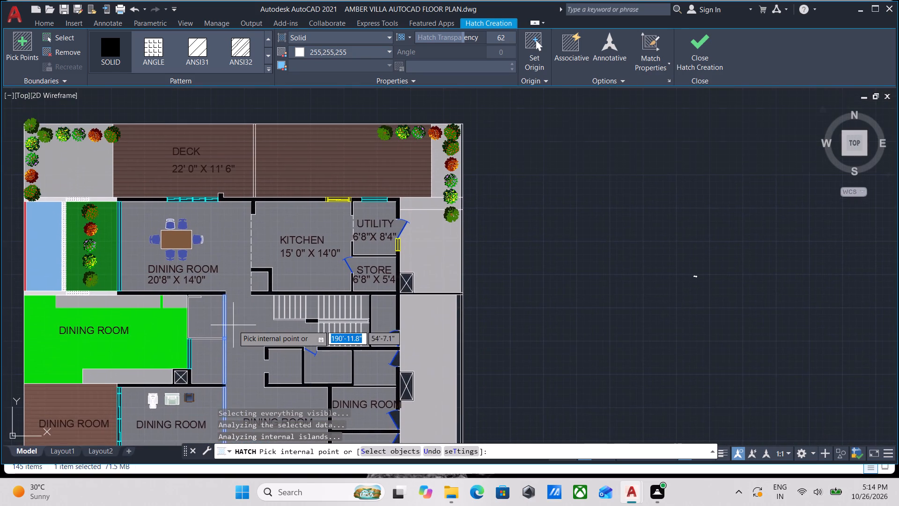
click(693, 46)
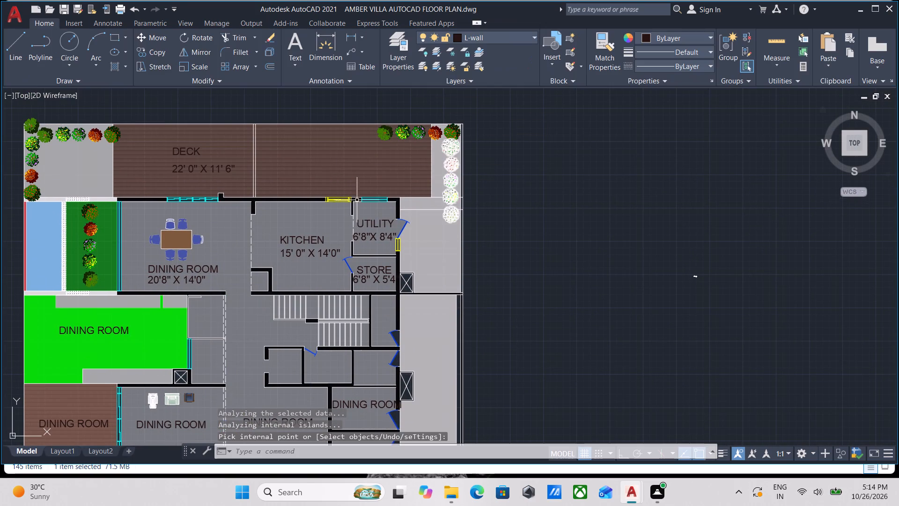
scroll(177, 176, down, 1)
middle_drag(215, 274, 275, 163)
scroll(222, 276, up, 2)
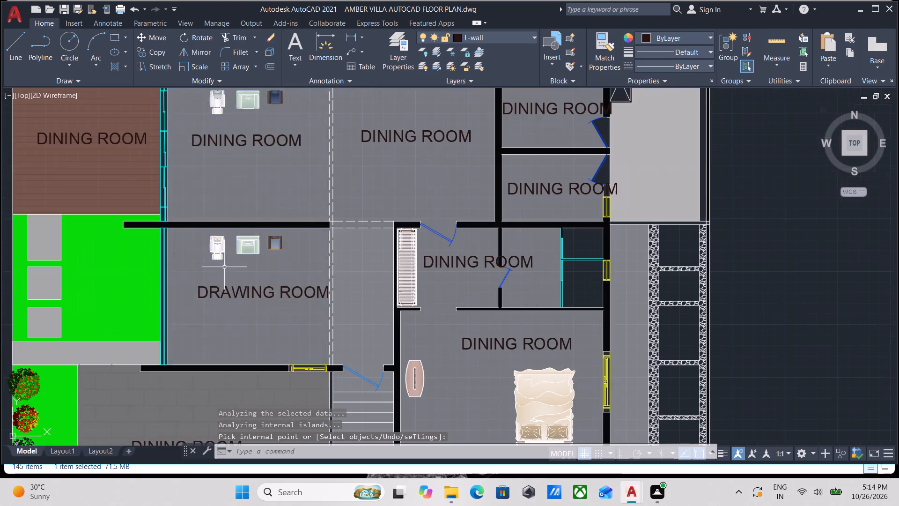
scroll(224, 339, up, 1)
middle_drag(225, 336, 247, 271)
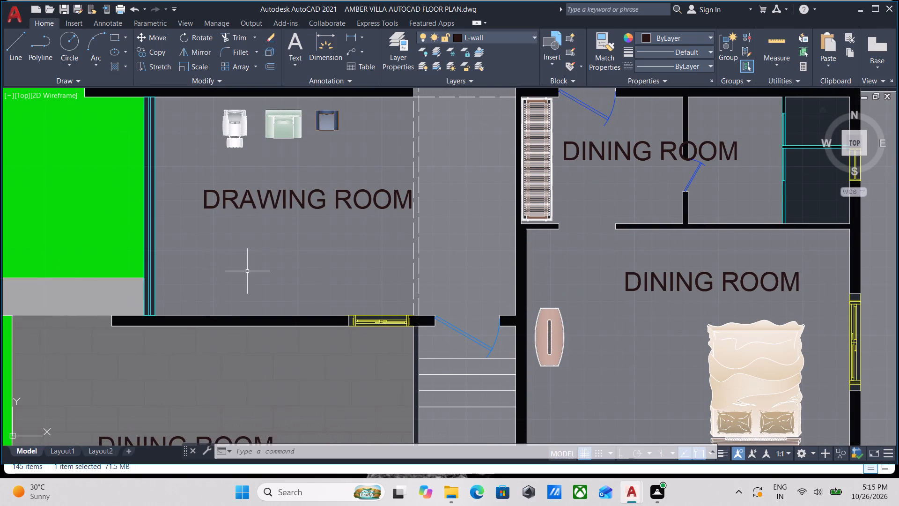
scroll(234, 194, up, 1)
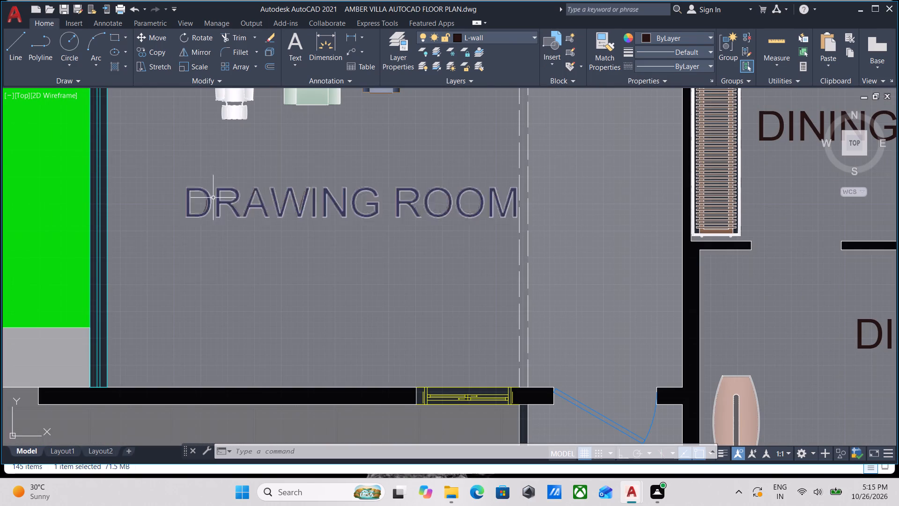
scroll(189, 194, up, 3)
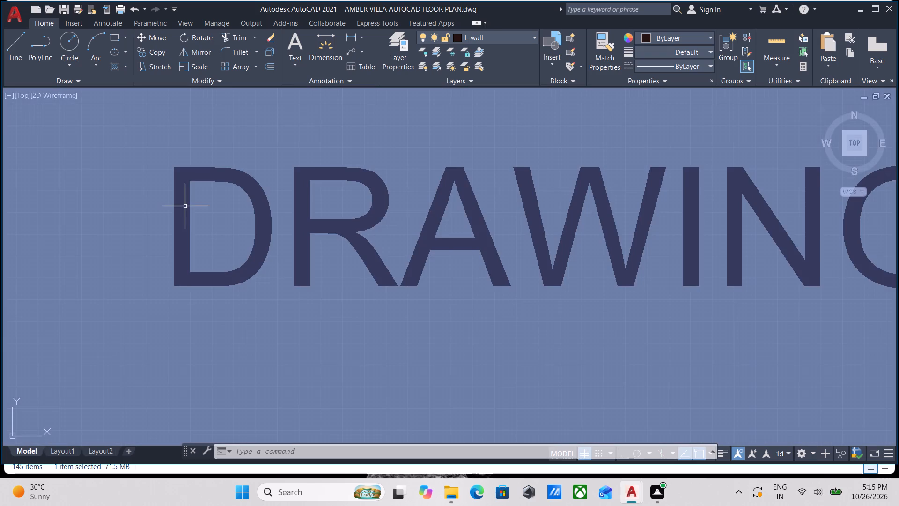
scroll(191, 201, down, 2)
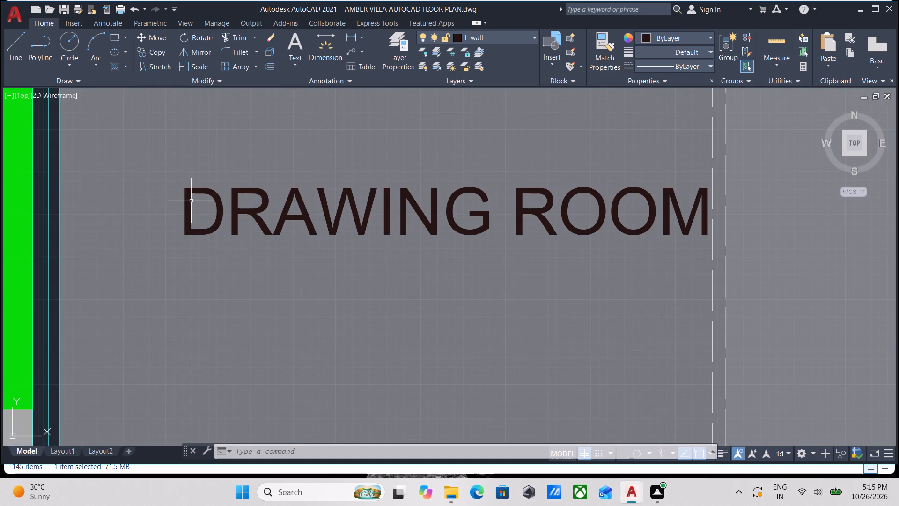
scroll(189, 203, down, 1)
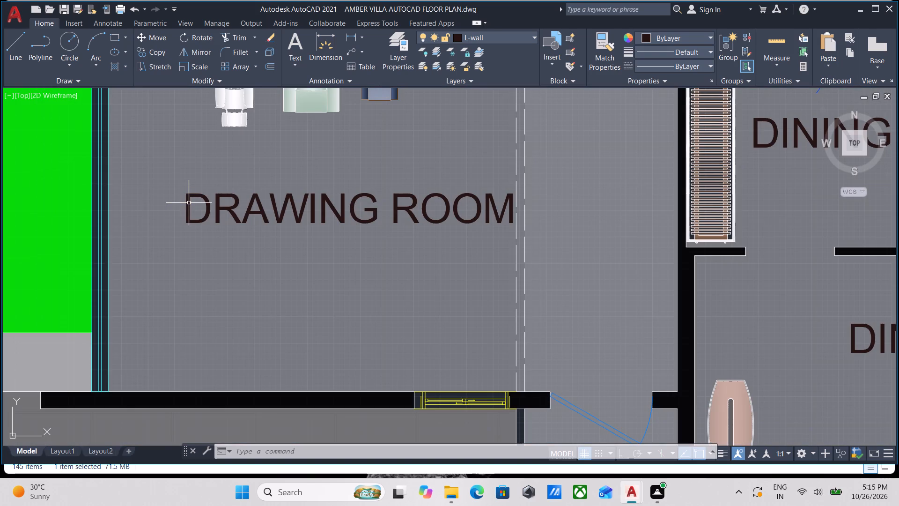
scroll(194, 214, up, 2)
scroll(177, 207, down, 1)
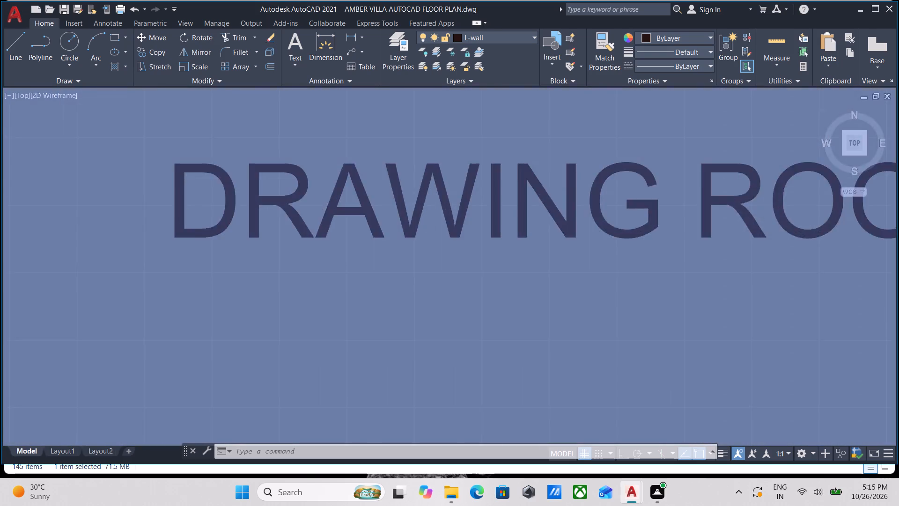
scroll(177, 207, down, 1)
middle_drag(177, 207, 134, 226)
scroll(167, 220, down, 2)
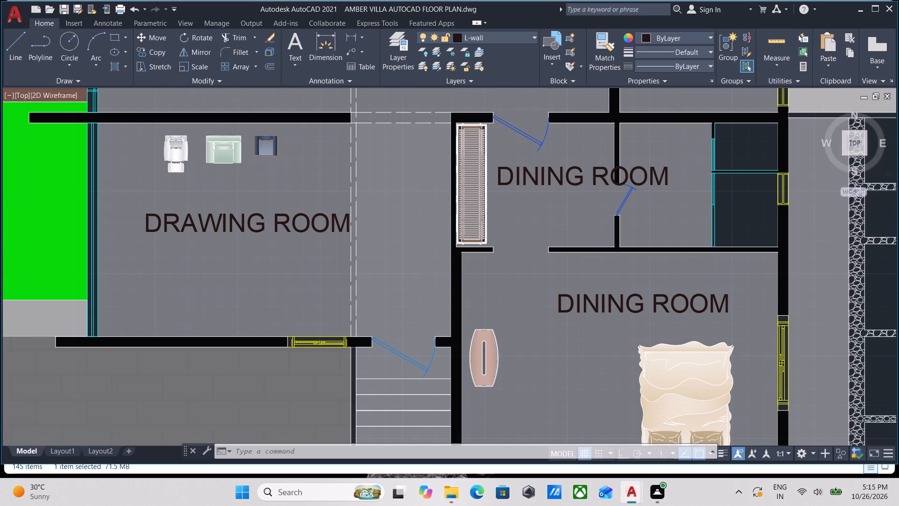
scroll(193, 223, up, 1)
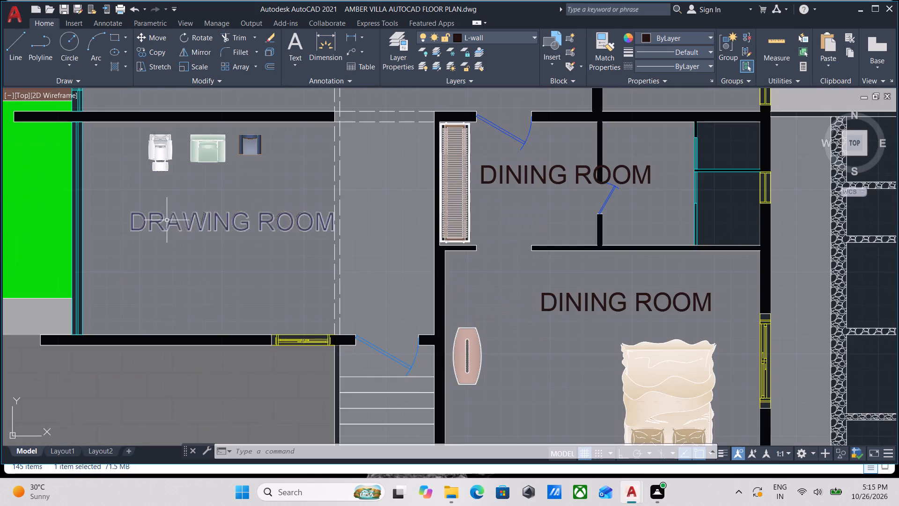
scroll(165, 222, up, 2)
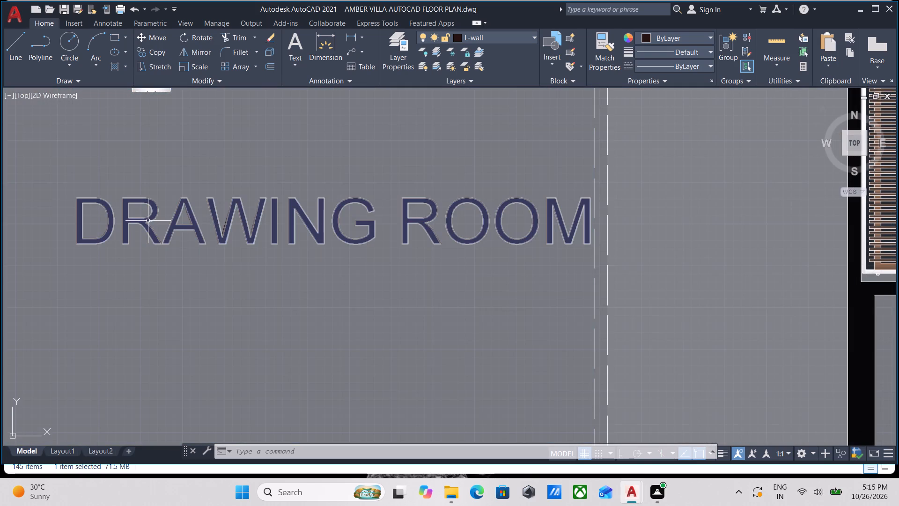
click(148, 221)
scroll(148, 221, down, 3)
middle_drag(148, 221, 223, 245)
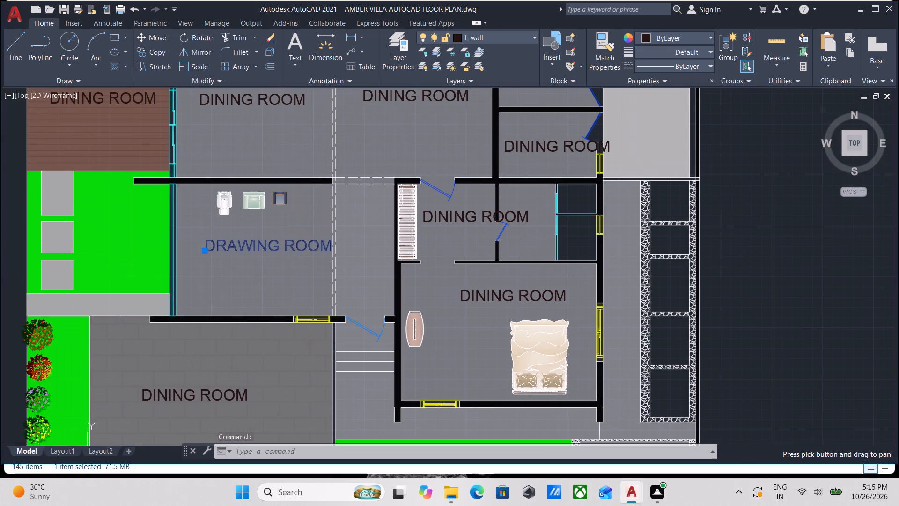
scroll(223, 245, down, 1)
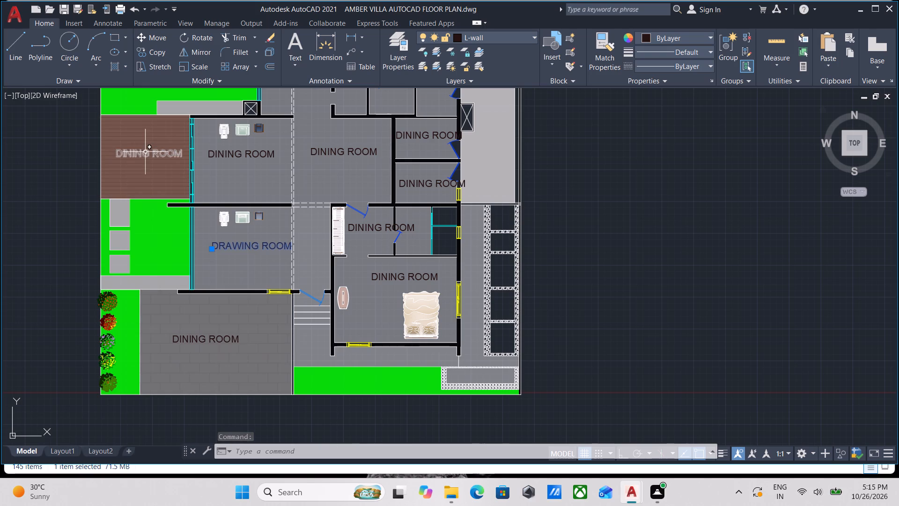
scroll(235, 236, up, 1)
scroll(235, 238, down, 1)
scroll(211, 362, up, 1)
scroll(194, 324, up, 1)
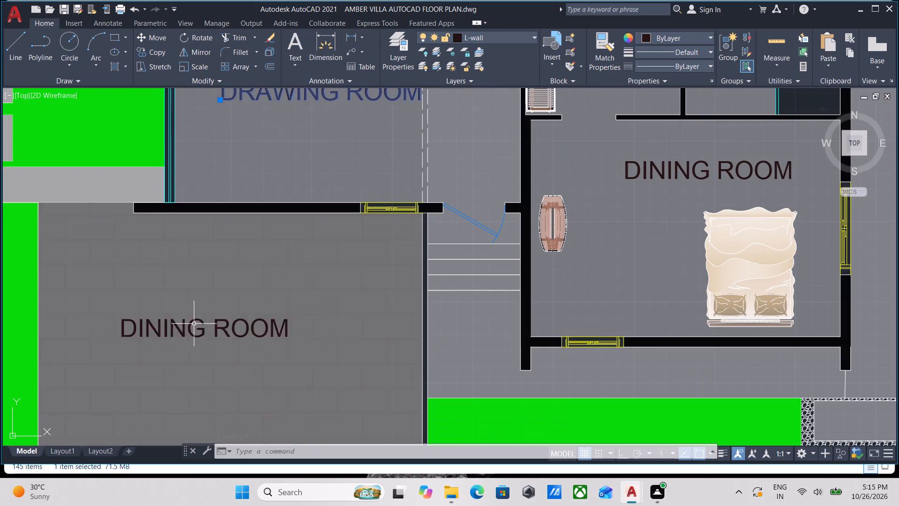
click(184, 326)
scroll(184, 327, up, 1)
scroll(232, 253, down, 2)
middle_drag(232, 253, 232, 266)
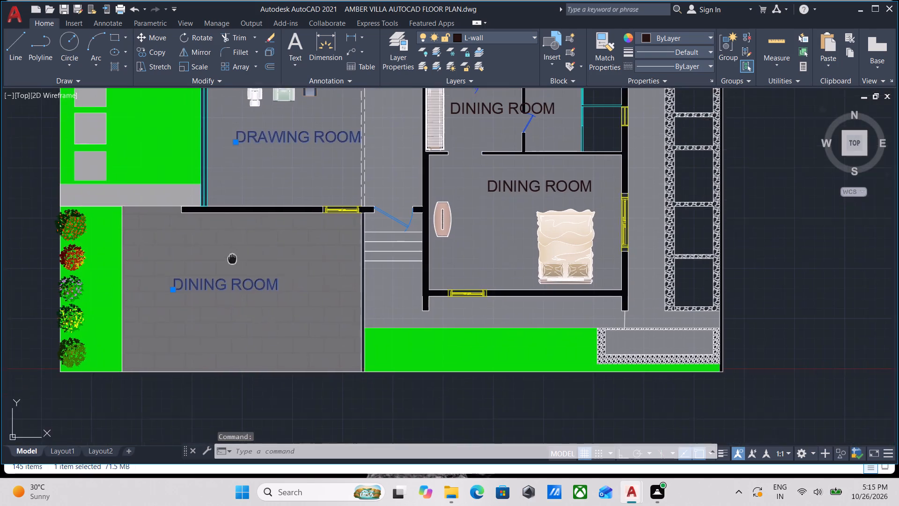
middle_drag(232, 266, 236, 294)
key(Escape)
Change the DINING ROOM label in the paved area south of the drawing room to CAR PORCH.
scroll(214, 328, up, 2)
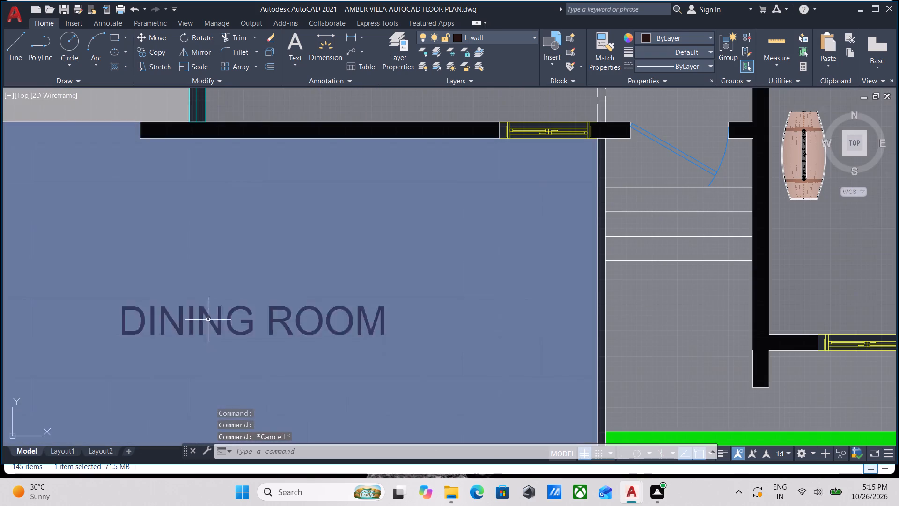
click(180, 327)
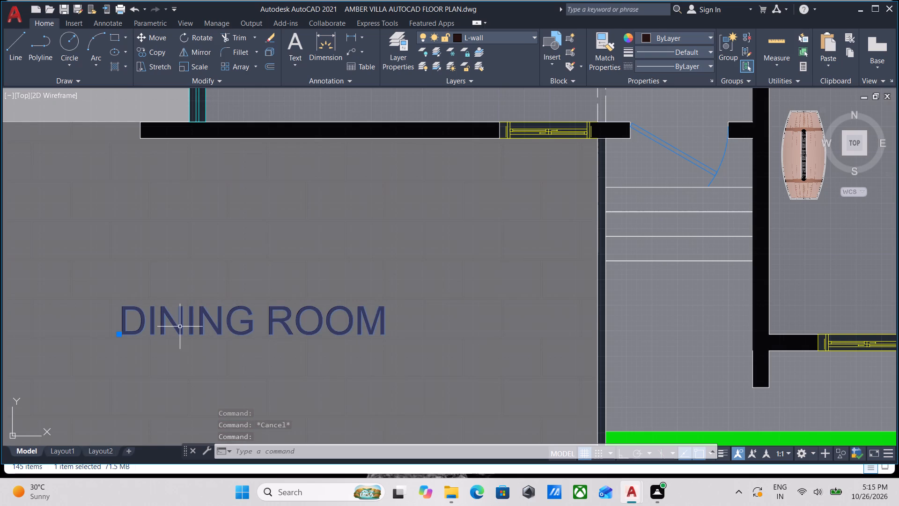
double_click(180, 327)
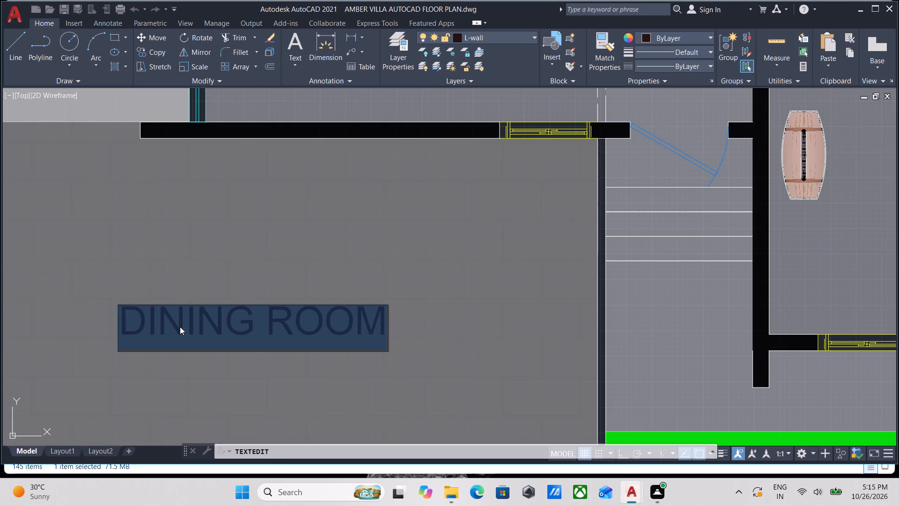
text(CA)
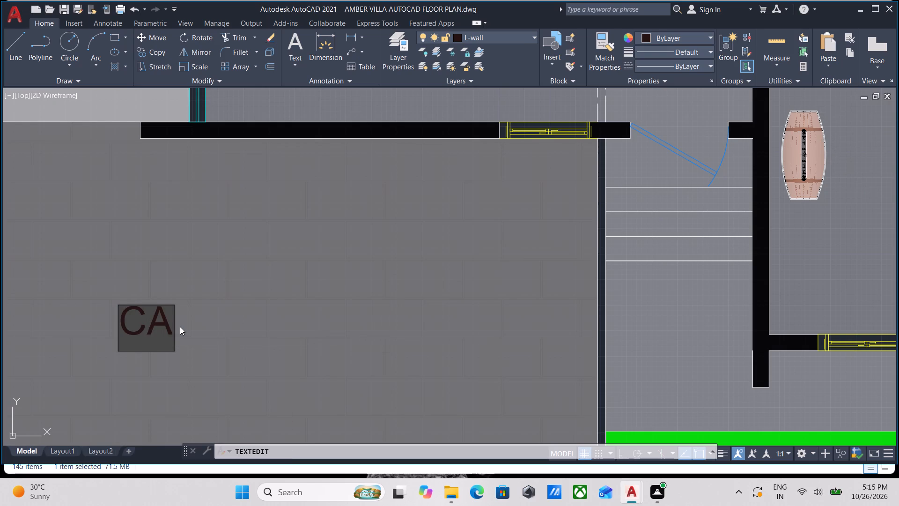
key(r)
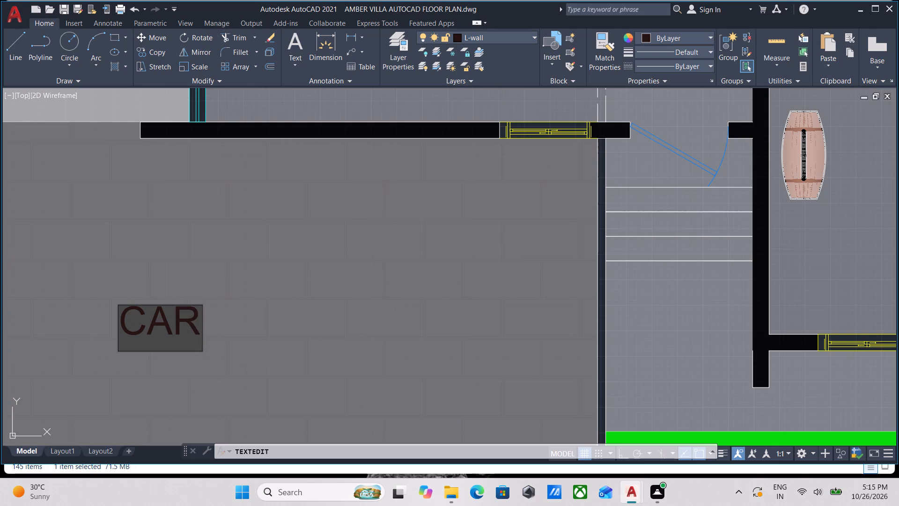
key(space)
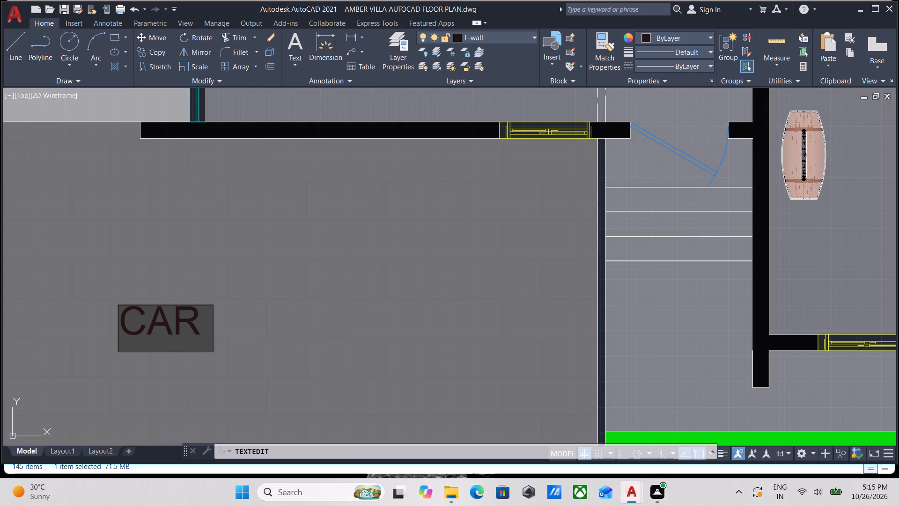
text(PORCH)
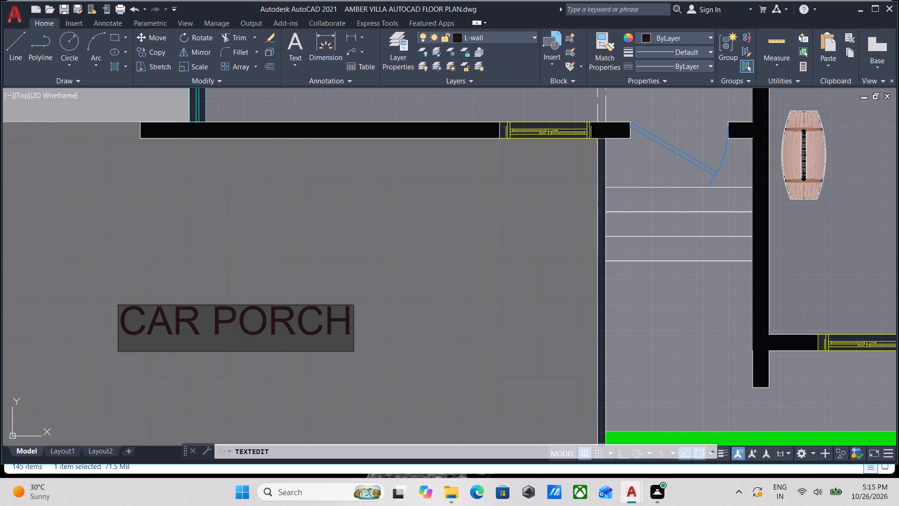
key(Return)
key(Return)
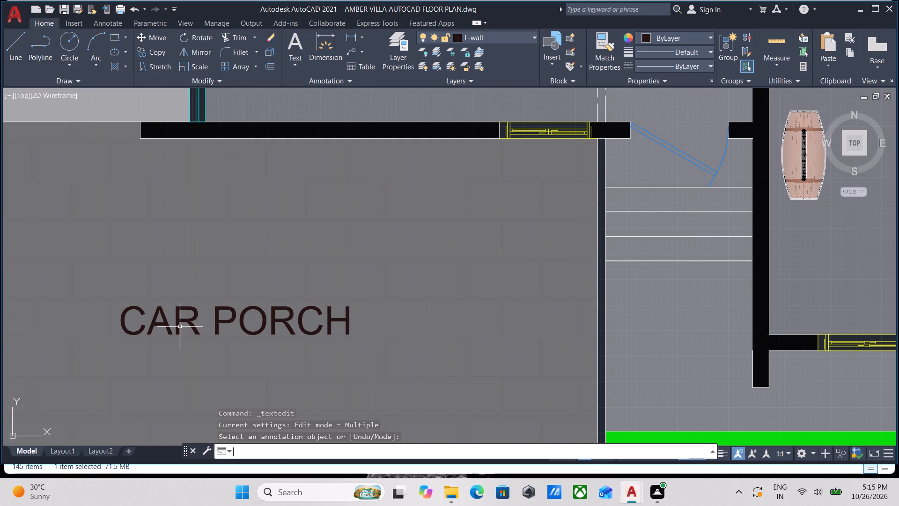
Change the DINING ROOM label on the brown decking northwest of the drawing room to OUTDOOR DECK.
scroll(188, 329, down, 1)
middle_drag(194, 334, 249, 341)
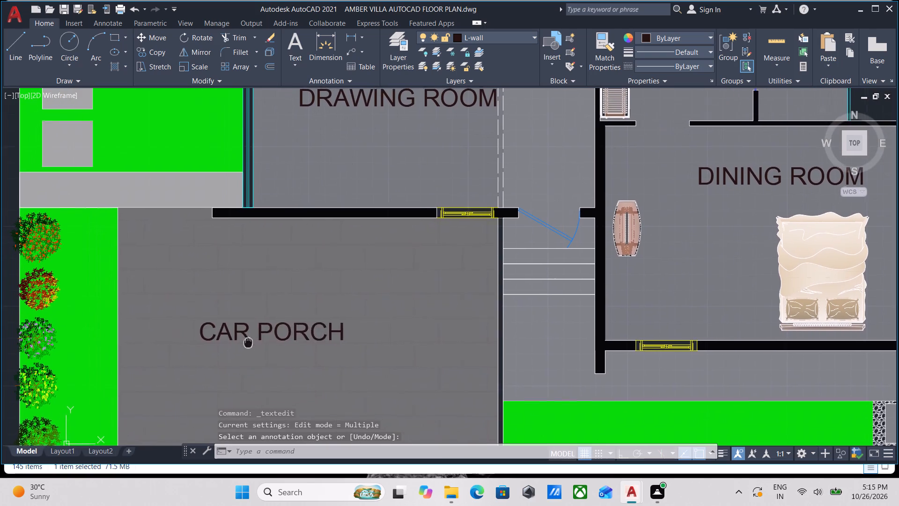
middle_drag(249, 341, 249, 341)
scroll(133, 275, down, 1)
middle_drag(133, 275, 206, 337)
scroll(303, 318, down, 1)
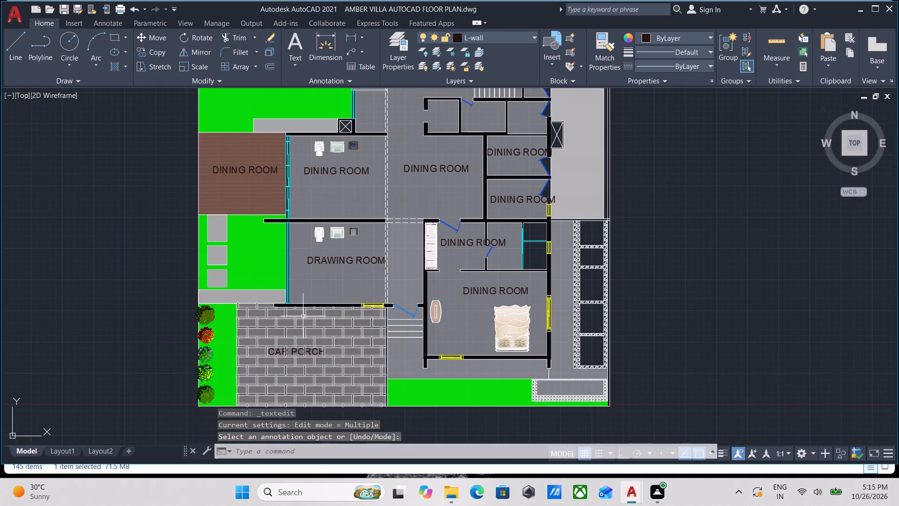
middle_drag(305, 319, 324, 350)
scroll(248, 167, up, 3)
middle_drag(269, 263, 309, 196)
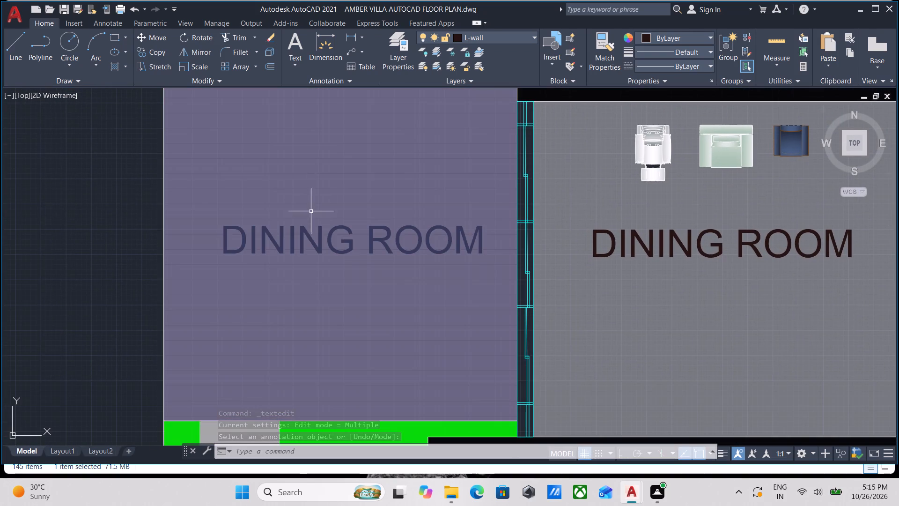
click(307, 230)
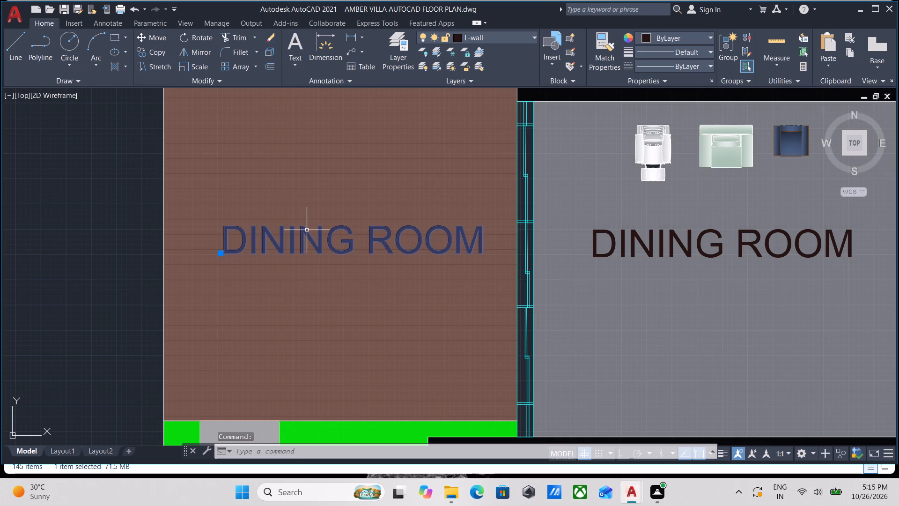
click(307, 230)
double_click(303, 231)
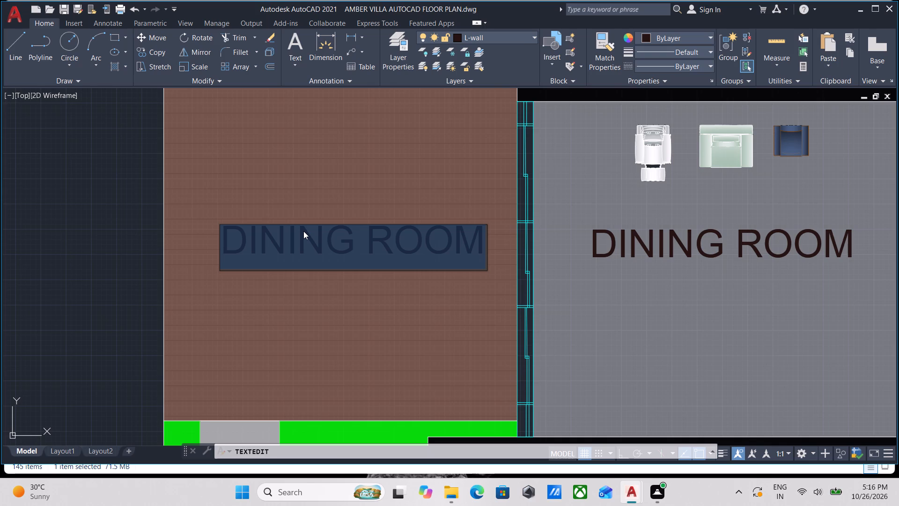
text(OU)
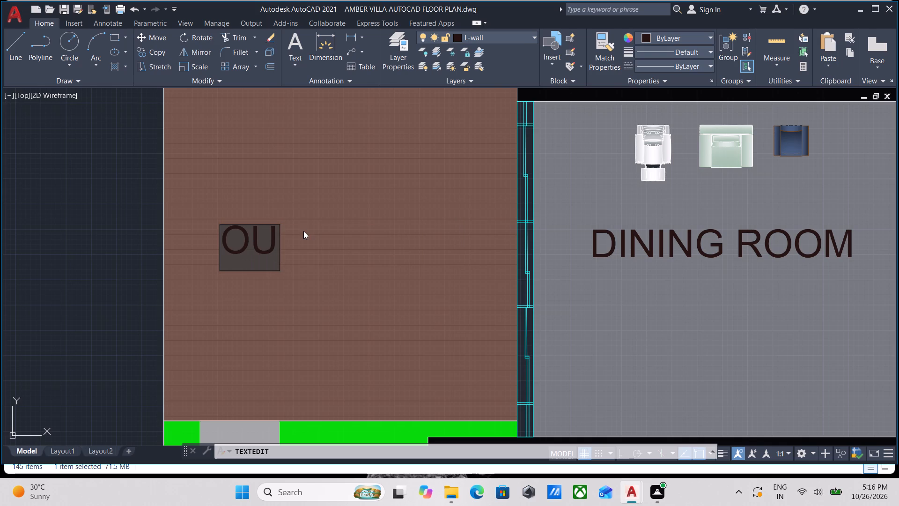
text(TD)
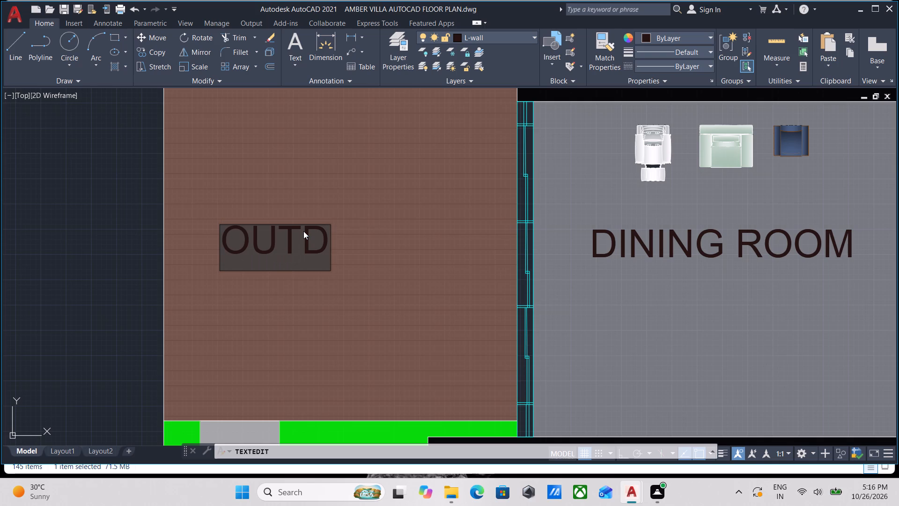
text(OOR)
key(space)
text(DECK)
key(Return)
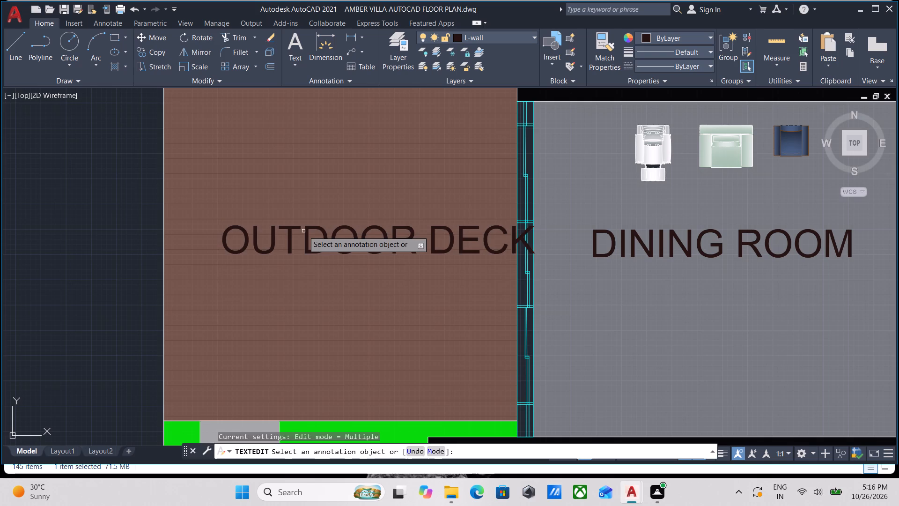
scroll(304, 231, down, 3)
middle_drag(328, 234, 342, 247)
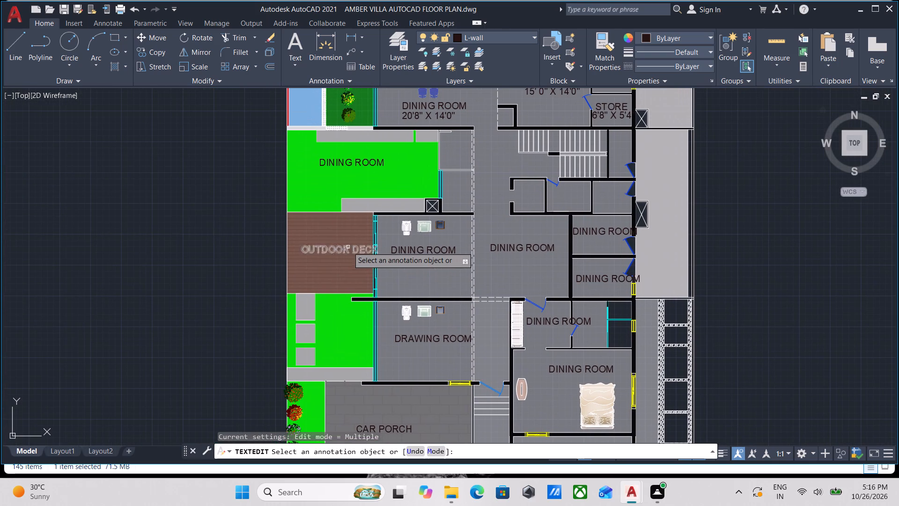
key(Escape)
Move the OUTDOOR DECK label west so that it fits inside the brown deck area.
scroll(348, 247, up, 3)
scroll(309, 247, up, 2)
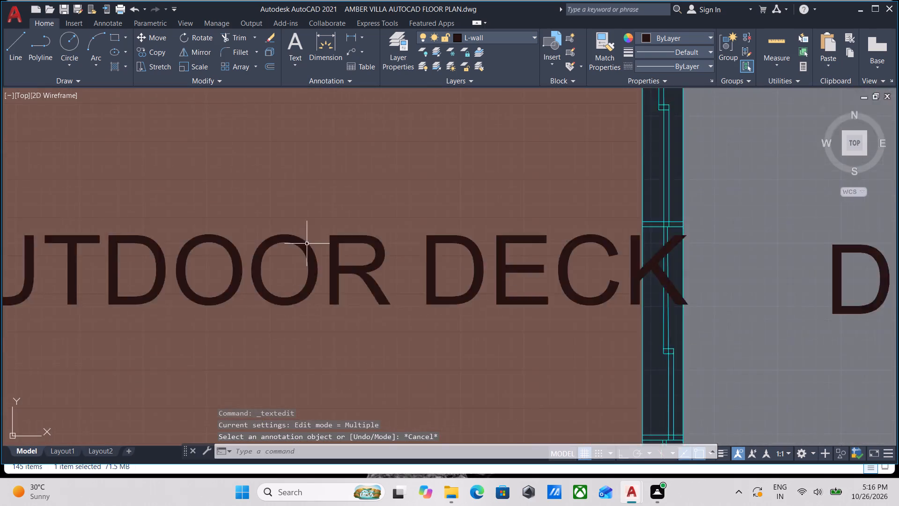
scroll(306, 243, up, 1)
scroll(273, 238, down, 2)
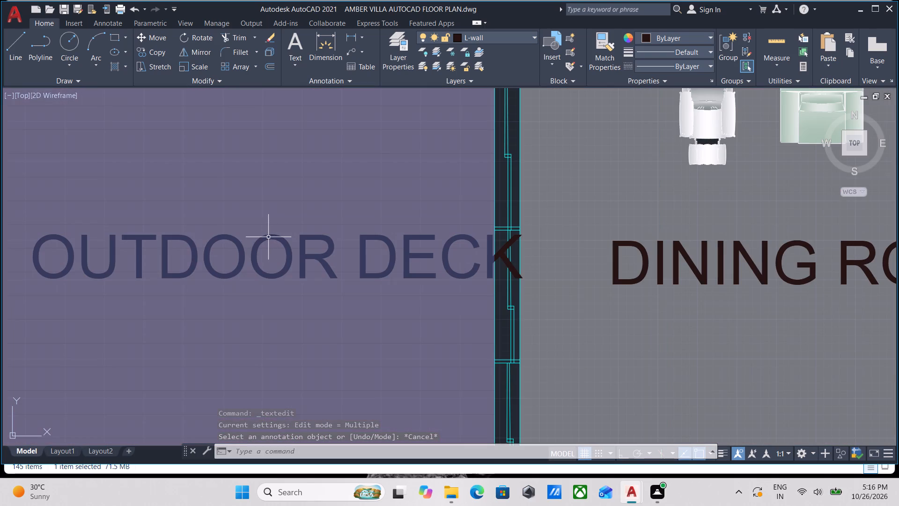
scroll(268, 237, up, 1)
scroll(266, 234, down, 2)
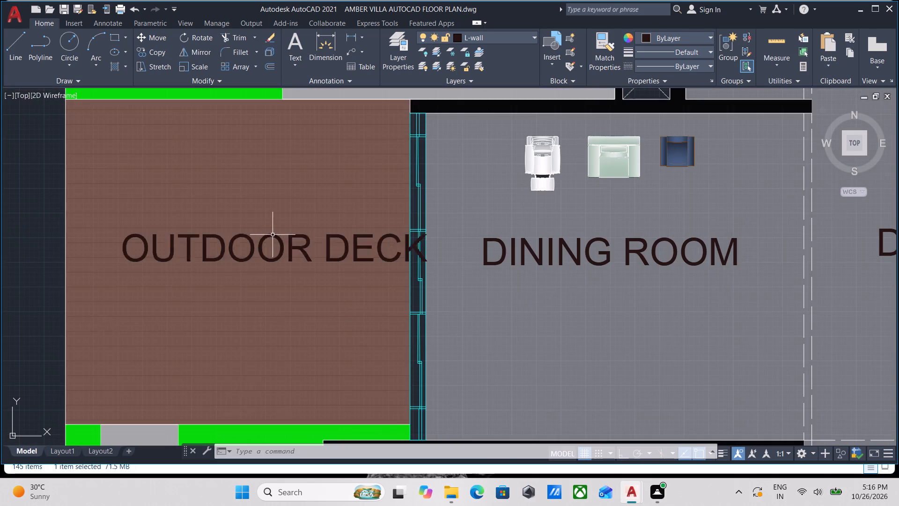
click(279, 239)
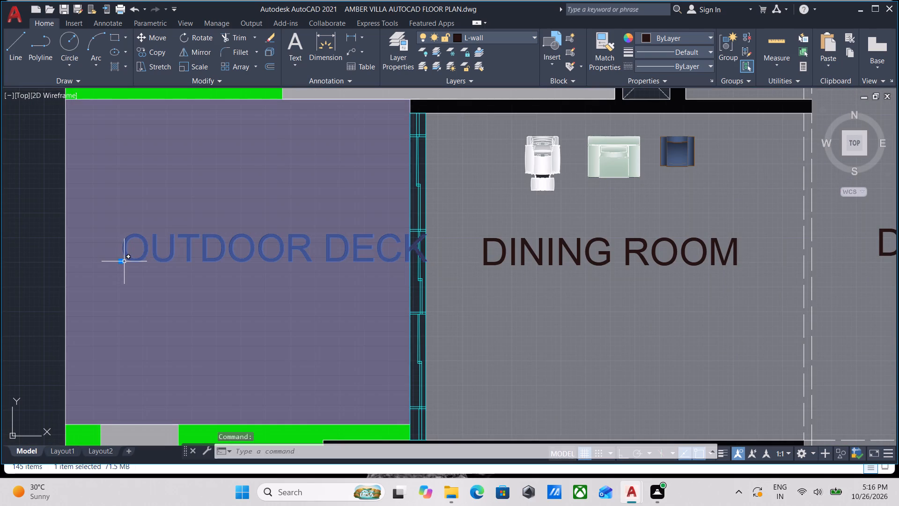
click(122, 261)
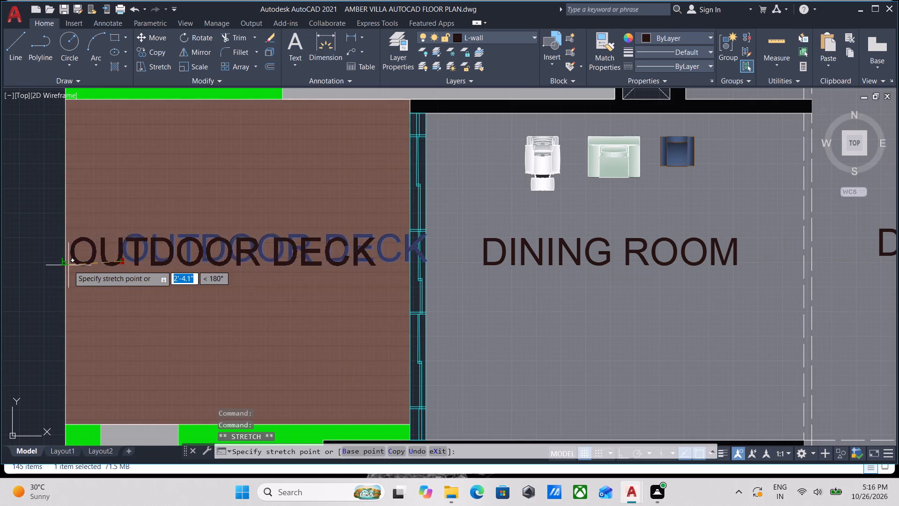
click(79, 260)
scroll(119, 251, down, 2)
middle_drag(119, 251, 146, 275)
scroll(146, 275, up, 2)
scroll(148, 274, down, 1)
key(Escape)
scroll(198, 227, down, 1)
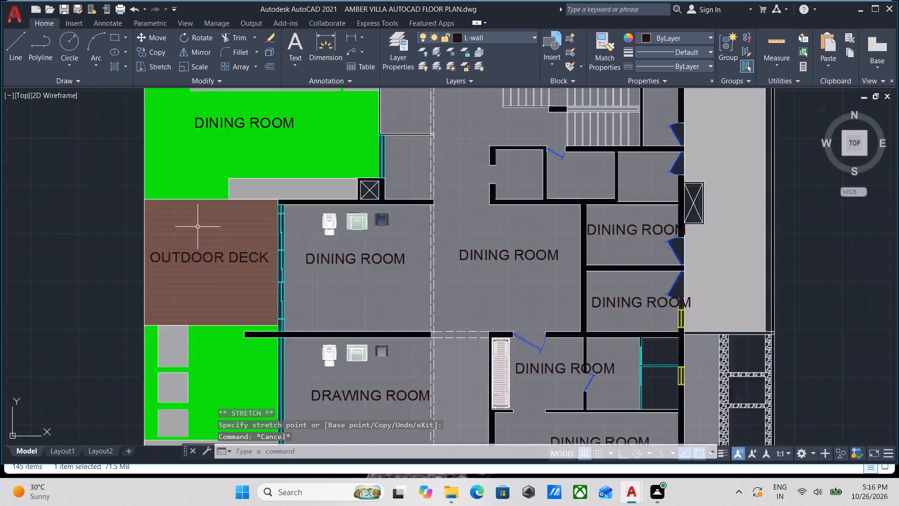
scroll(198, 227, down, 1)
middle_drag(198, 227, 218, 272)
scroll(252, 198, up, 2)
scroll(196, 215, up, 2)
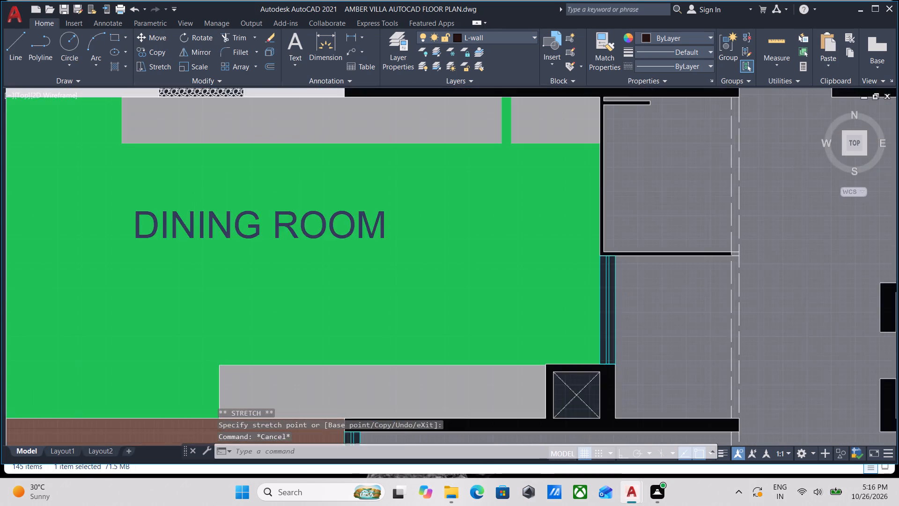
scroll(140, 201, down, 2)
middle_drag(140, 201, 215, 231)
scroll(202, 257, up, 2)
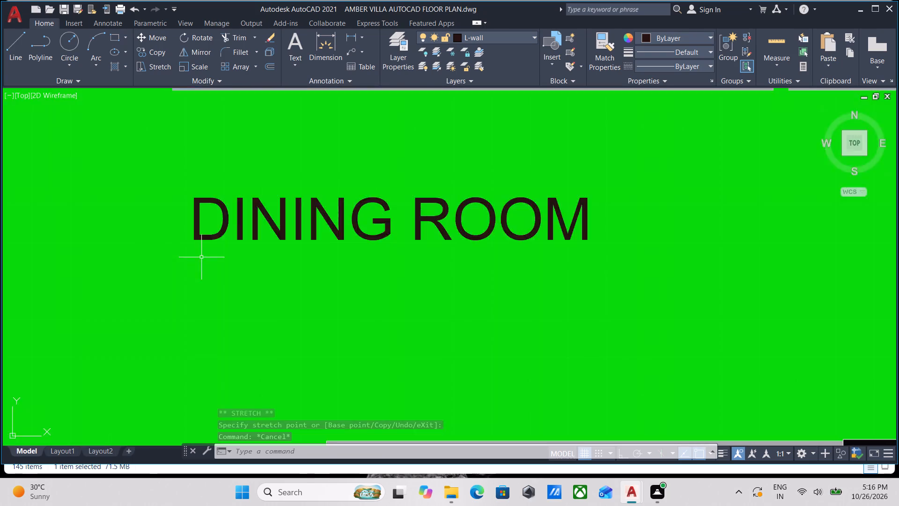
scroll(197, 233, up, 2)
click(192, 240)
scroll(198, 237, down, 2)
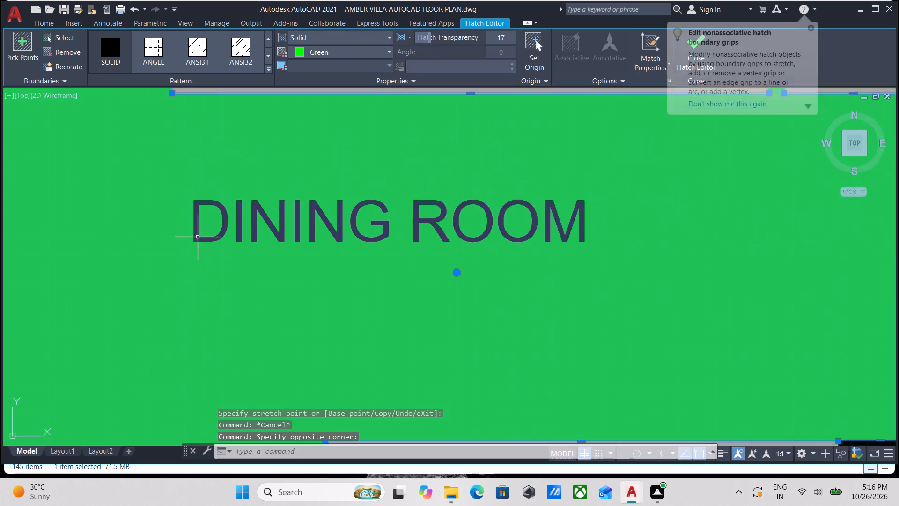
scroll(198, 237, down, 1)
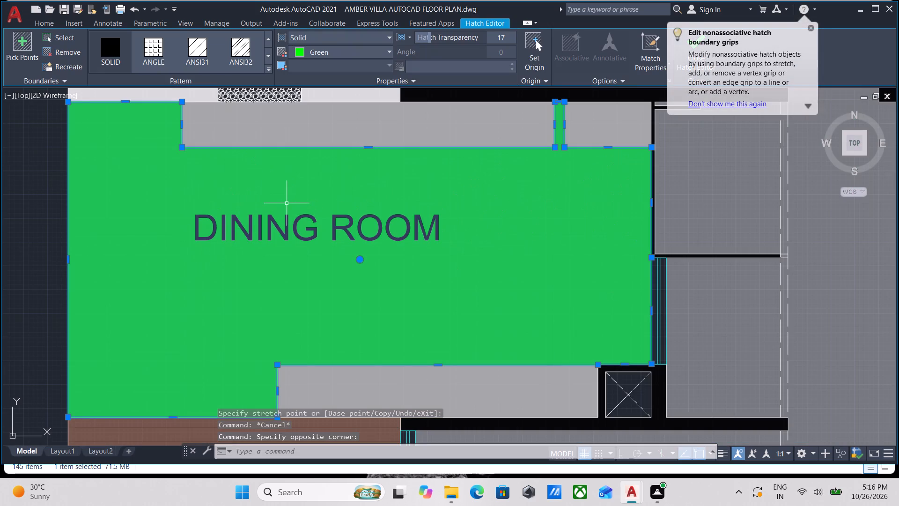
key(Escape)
Change the DINING ROOM label in the bright green area north of the outdoor deck to LANDSCAPE COURT.
middle_drag(339, 182, 358, 219)
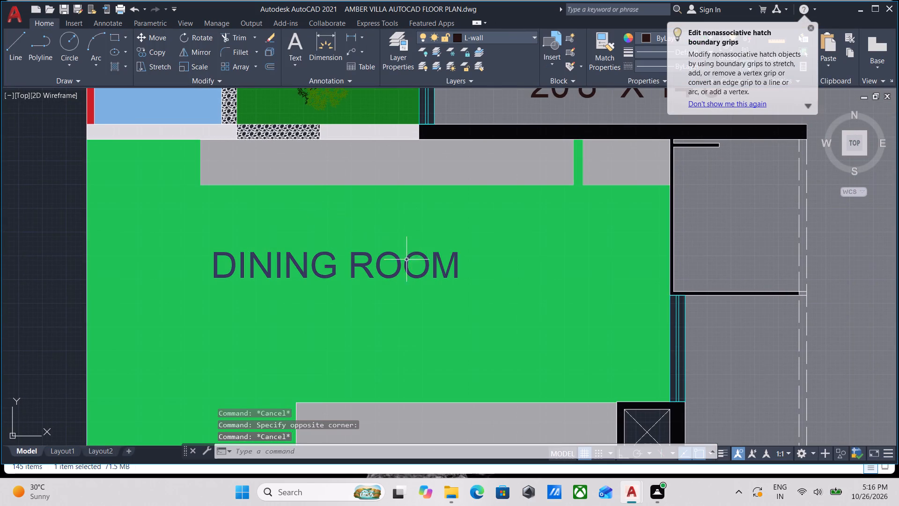
scroll(437, 266, up, 3)
scroll(397, 250, up, 3)
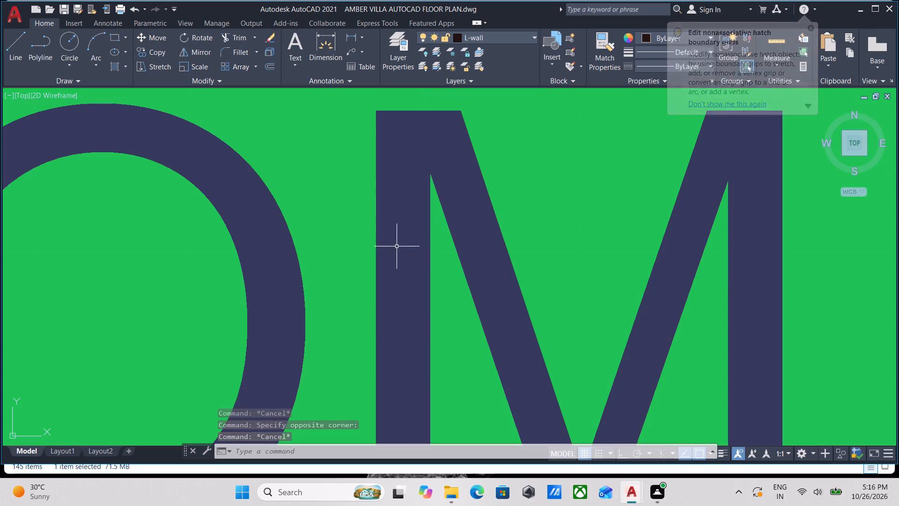
scroll(378, 276, down, 5)
click(382, 281)
scroll(382, 281, down, 2)
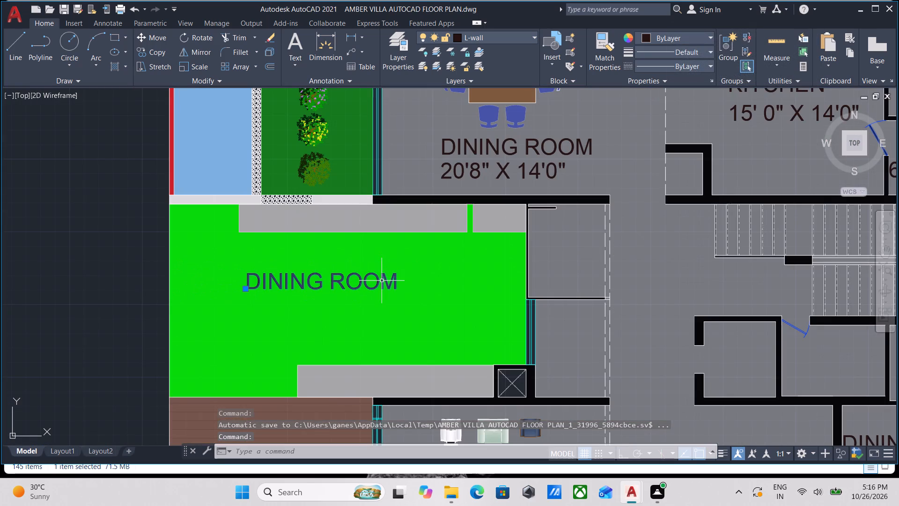
double_click(382, 281)
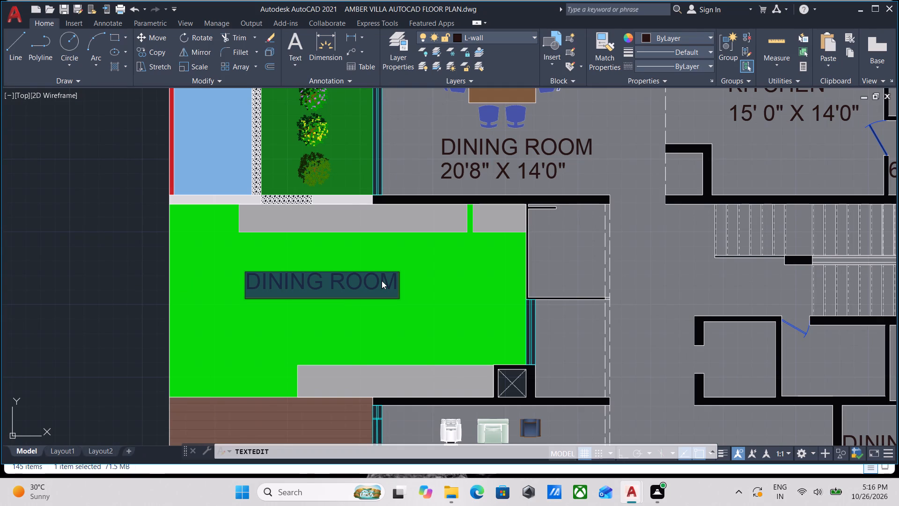
key(l)
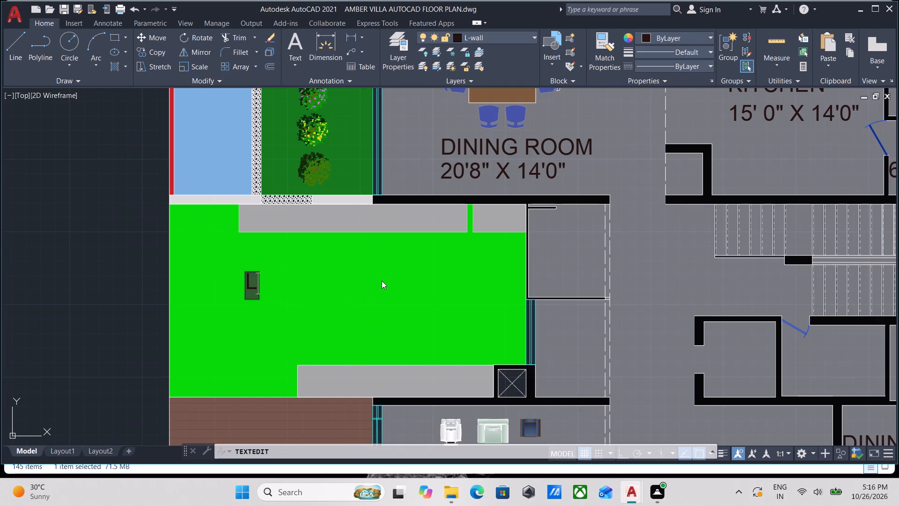
text(ANDSCAPE)
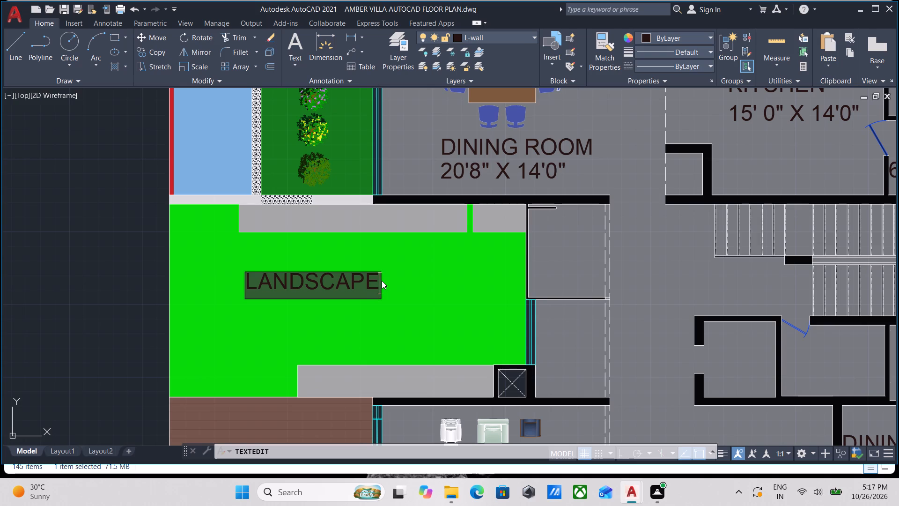
key(space)
text(COURT)
key(Return)
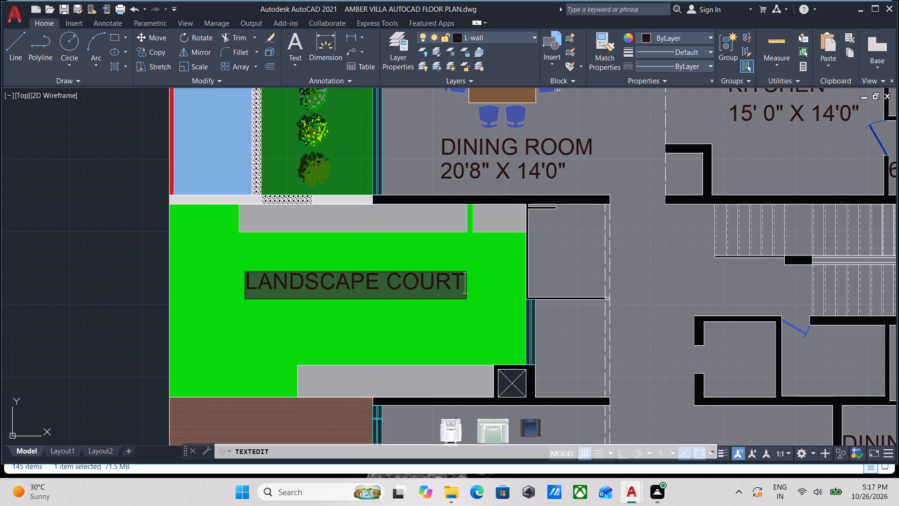
key(Return)
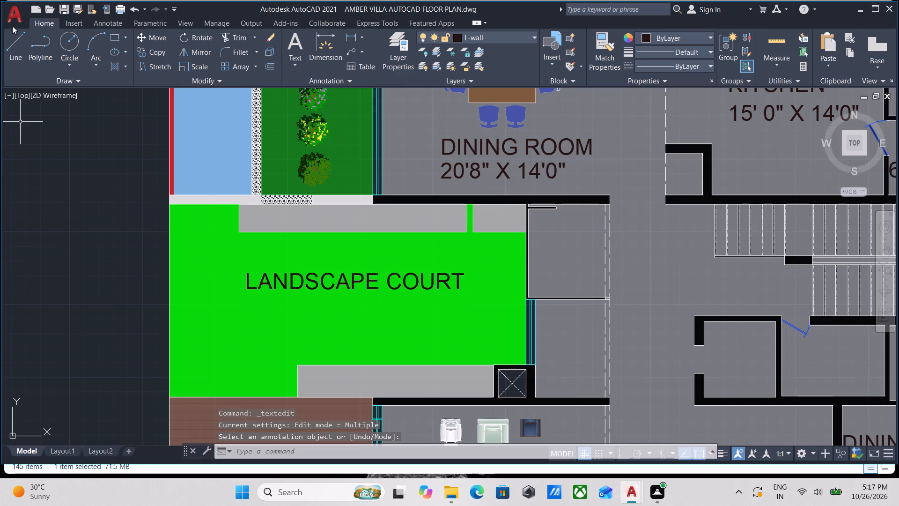
Copy the dining room's DINING ROOM label, without its dimensions, onto the blue pool strip west of the planting bed.
scroll(48, 8, down, 2)
scroll(272, 175, down, 1)
middle_drag(273, 200, 309, 283)
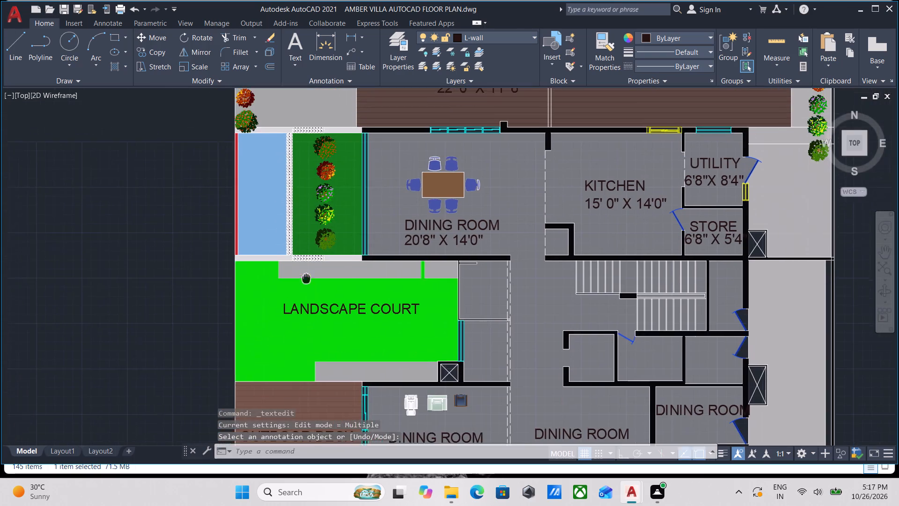
middle_drag(309, 283, 309, 284)
scroll(302, 281, up, 1)
scroll(257, 209, down, 1)
middle_drag(257, 219, 265, 251)
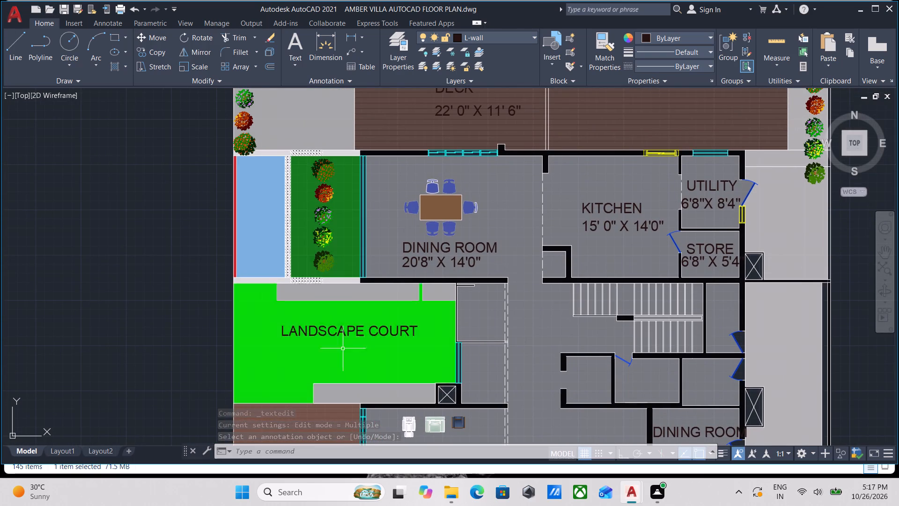
scroll(341, 335, up, 2)
scroll(277, 329, up, 2)
scroll(298, 315, down, 3)
middle_drag(300, 314, 293, 349)
scroll(301, 344, up, 1)
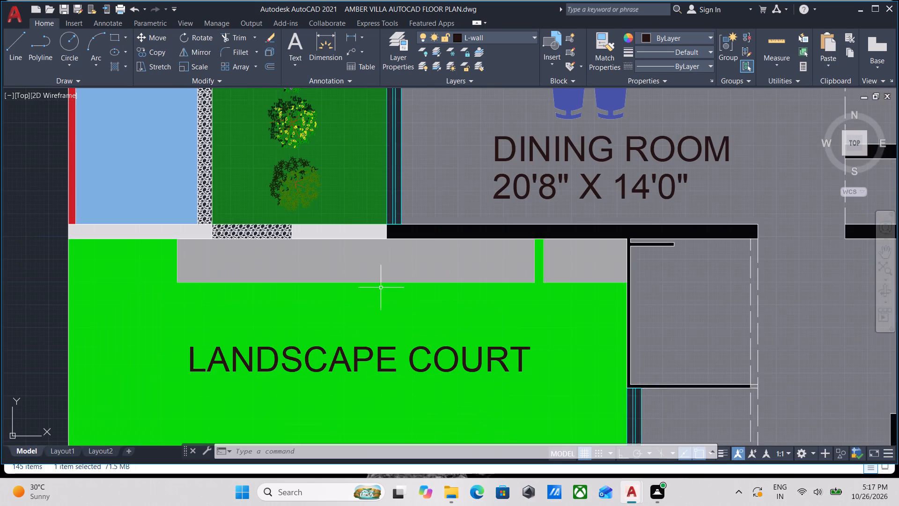
scroll(506, 142, down, 1)
middle_drag(506, 142, 504, 181)
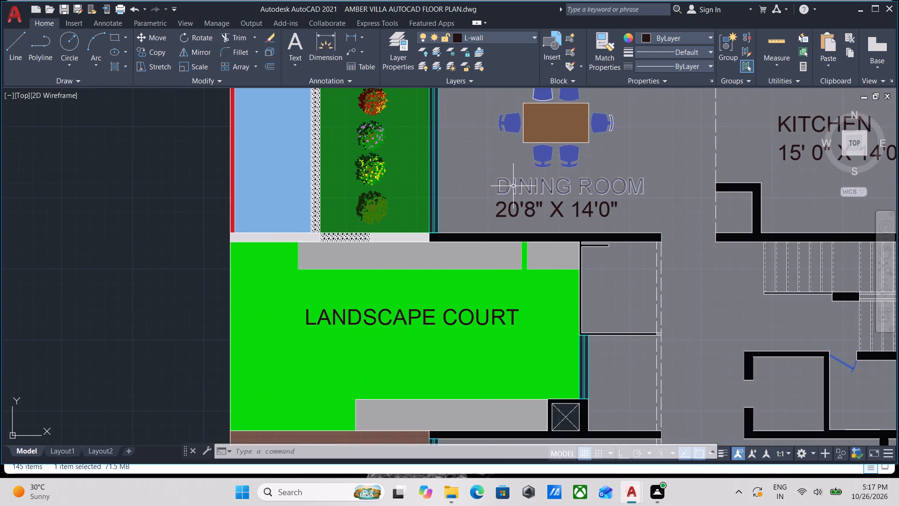
click(513, 186)
text(CO)
key(Return)
click(513, 186)
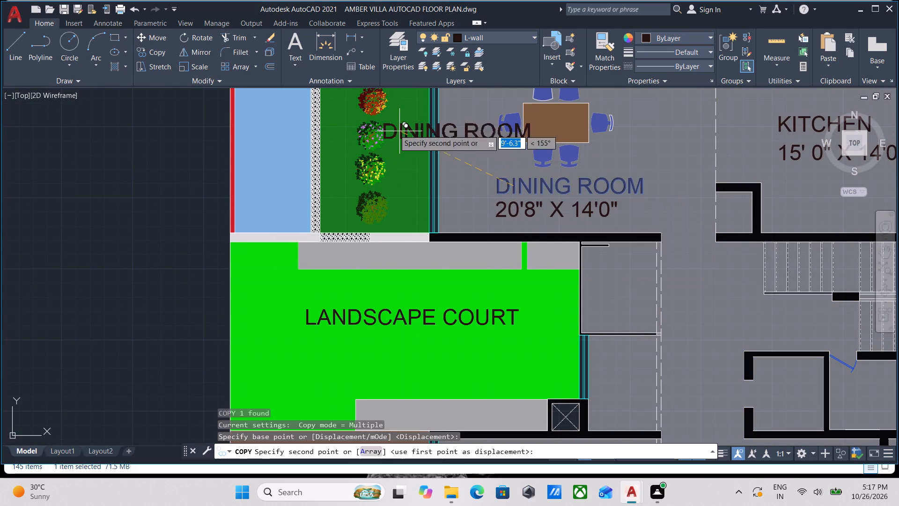
middle_drag(244, 159, 279, 241)
scroll(298, 190, down, 1)
middle_drag(298, 190, 306, 260)
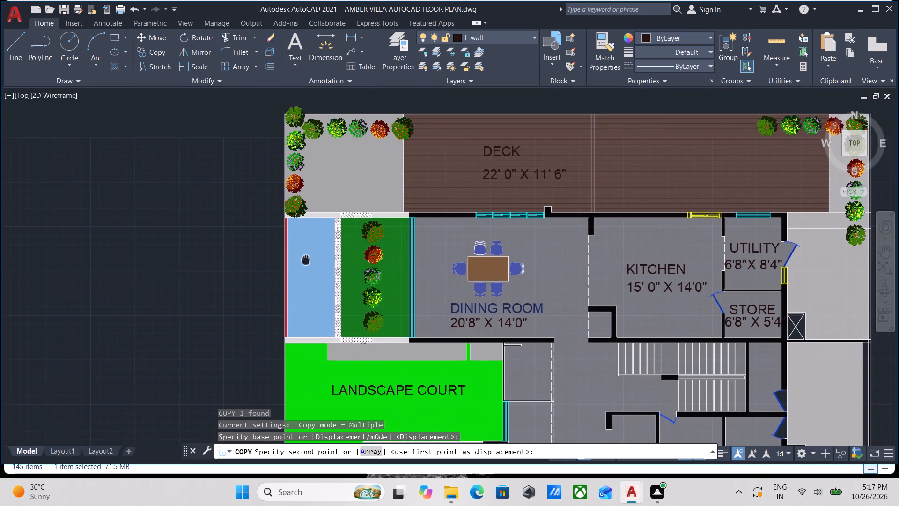
middle_drag(306, 260, 306, 260)
click(298, 260)
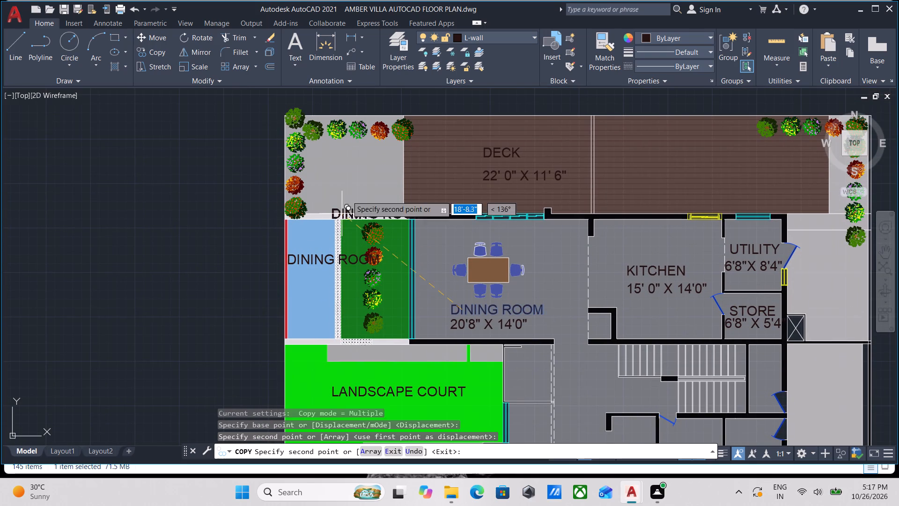
key(Escape)
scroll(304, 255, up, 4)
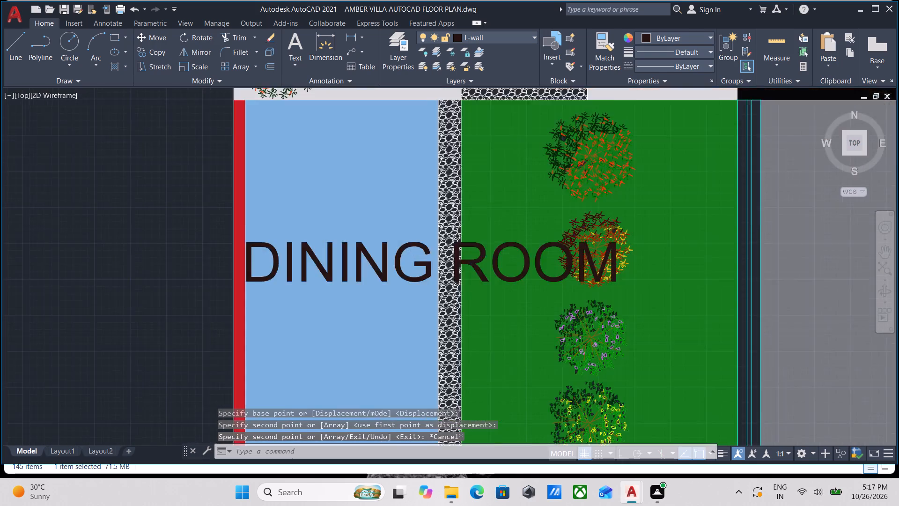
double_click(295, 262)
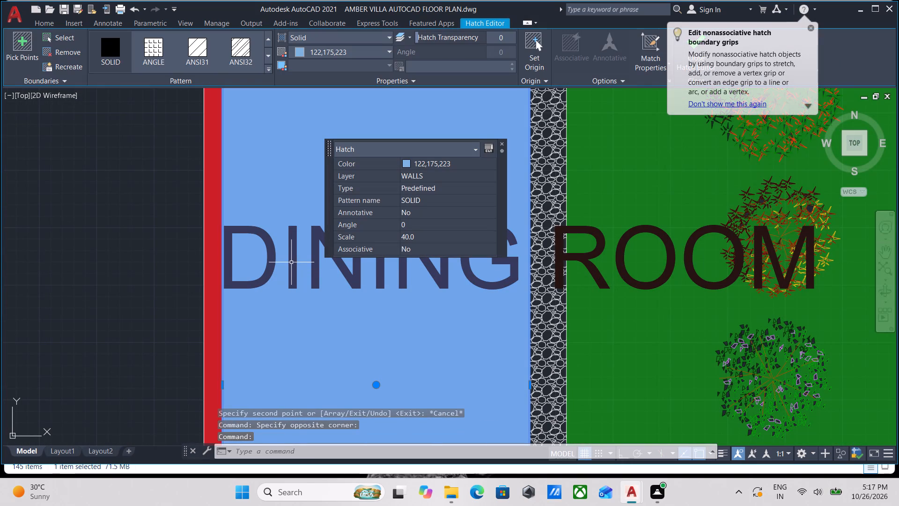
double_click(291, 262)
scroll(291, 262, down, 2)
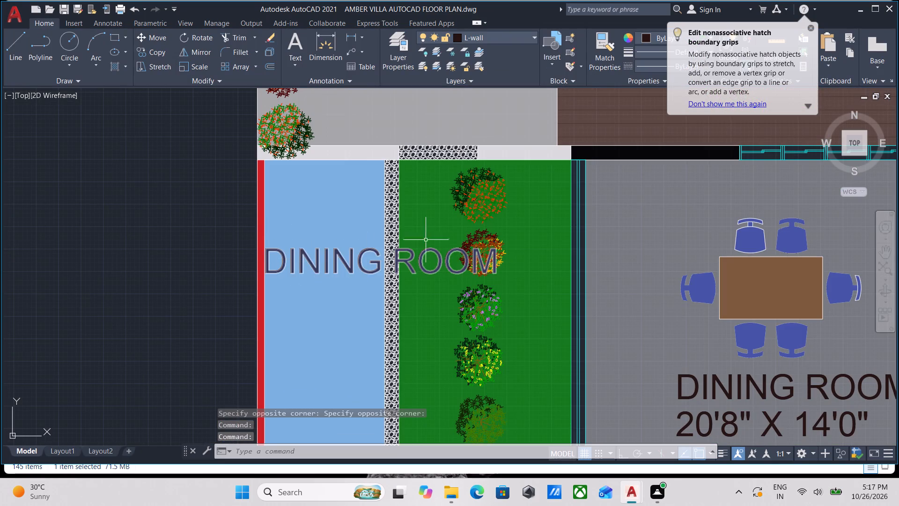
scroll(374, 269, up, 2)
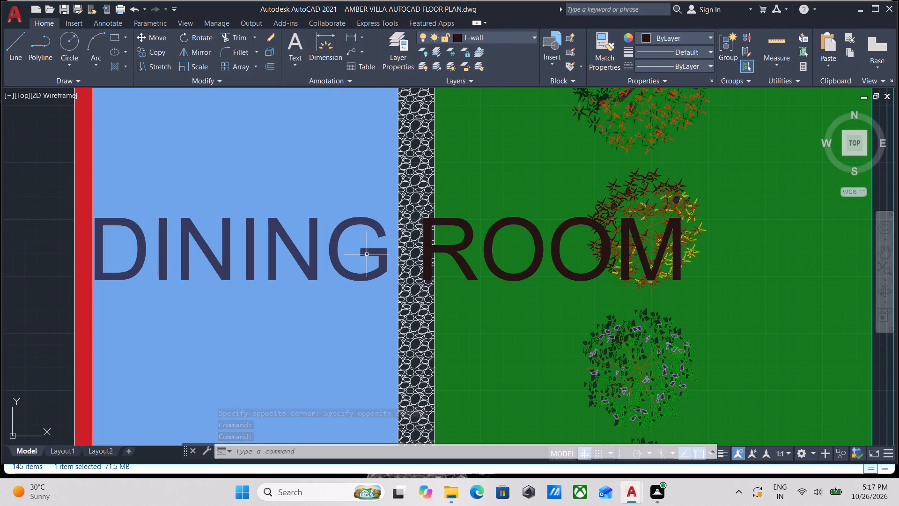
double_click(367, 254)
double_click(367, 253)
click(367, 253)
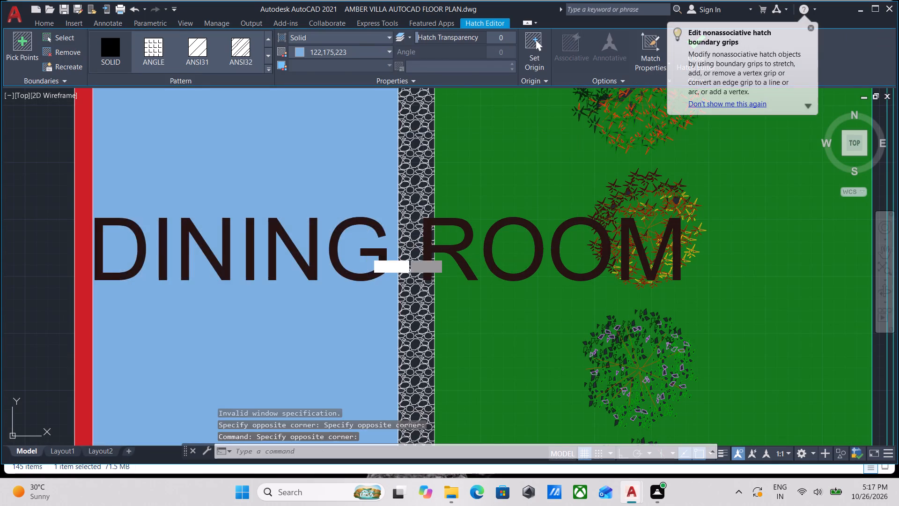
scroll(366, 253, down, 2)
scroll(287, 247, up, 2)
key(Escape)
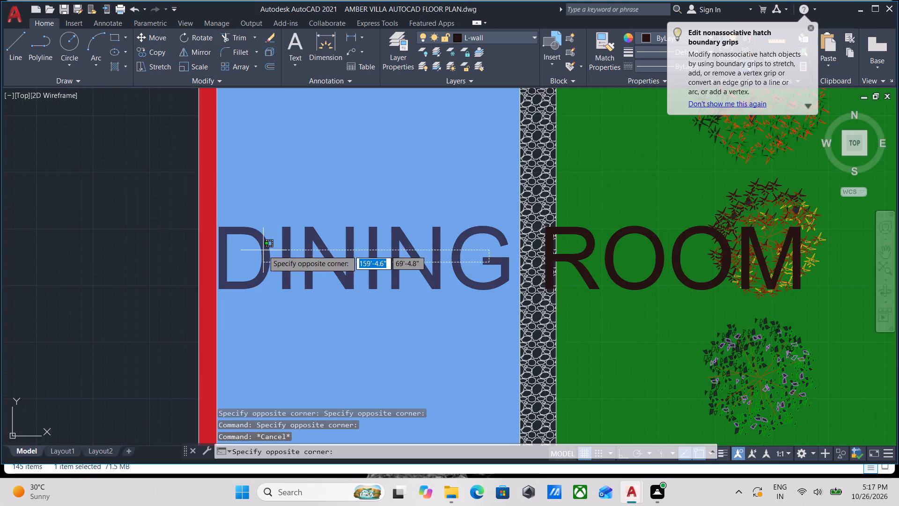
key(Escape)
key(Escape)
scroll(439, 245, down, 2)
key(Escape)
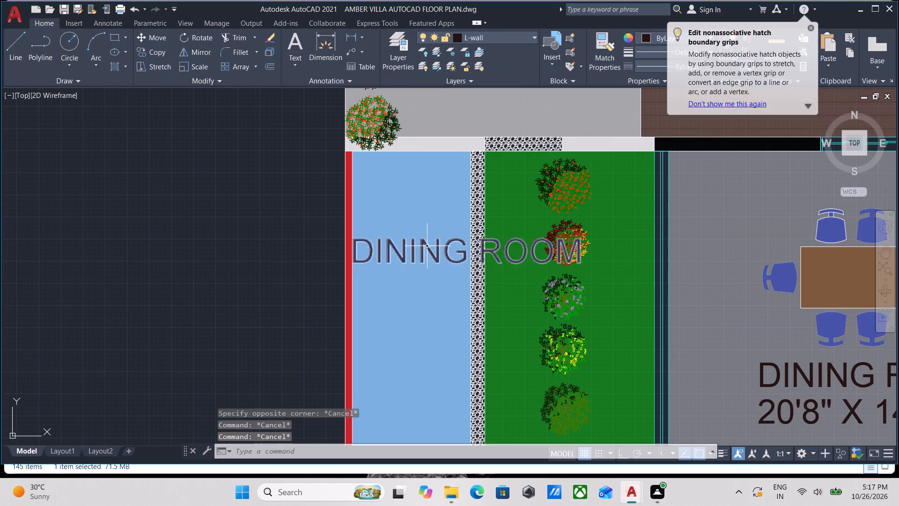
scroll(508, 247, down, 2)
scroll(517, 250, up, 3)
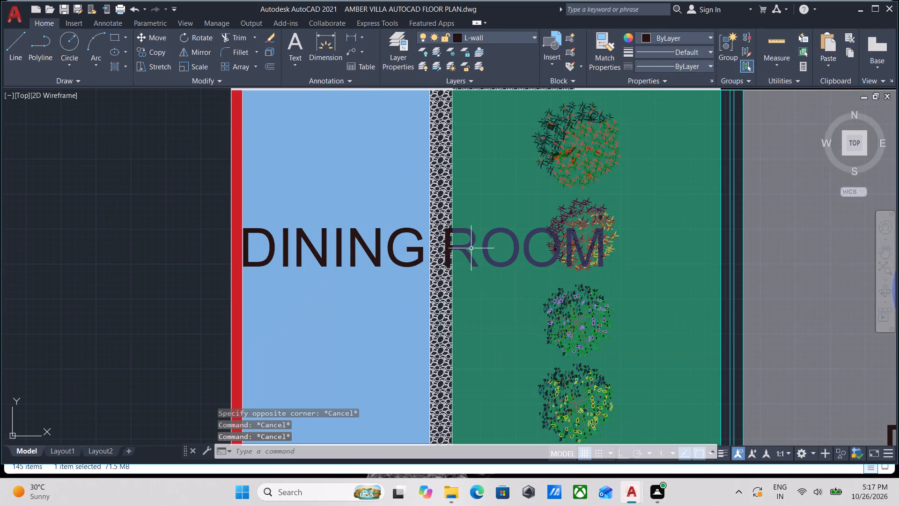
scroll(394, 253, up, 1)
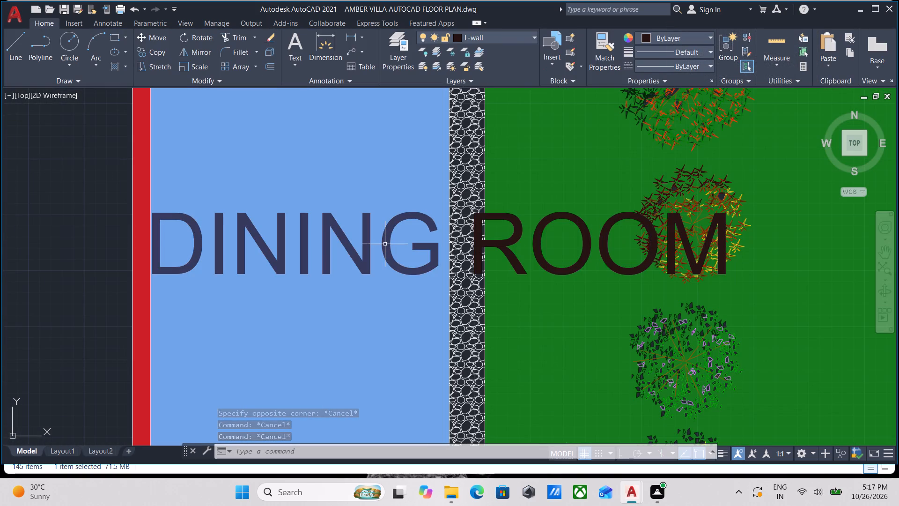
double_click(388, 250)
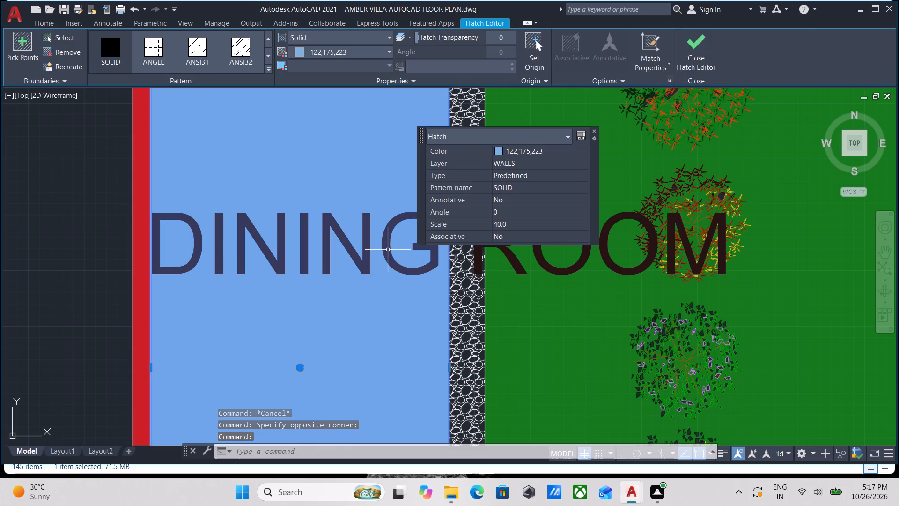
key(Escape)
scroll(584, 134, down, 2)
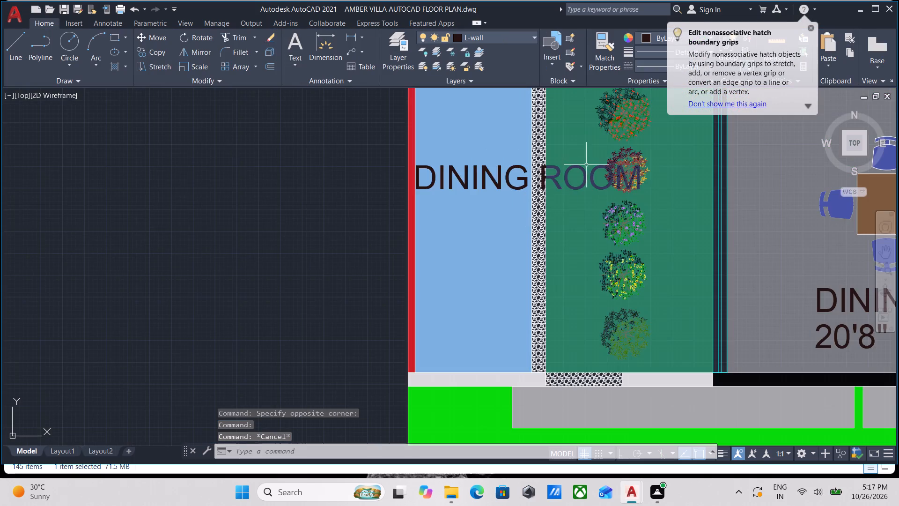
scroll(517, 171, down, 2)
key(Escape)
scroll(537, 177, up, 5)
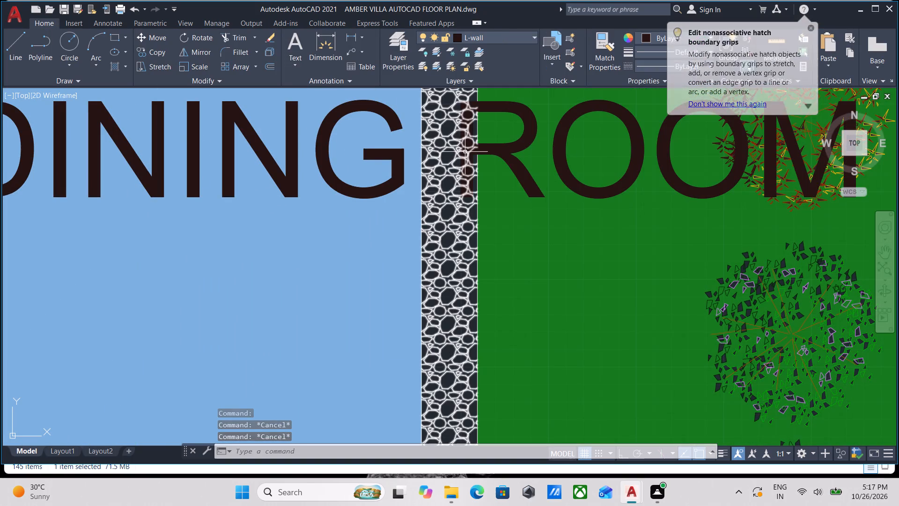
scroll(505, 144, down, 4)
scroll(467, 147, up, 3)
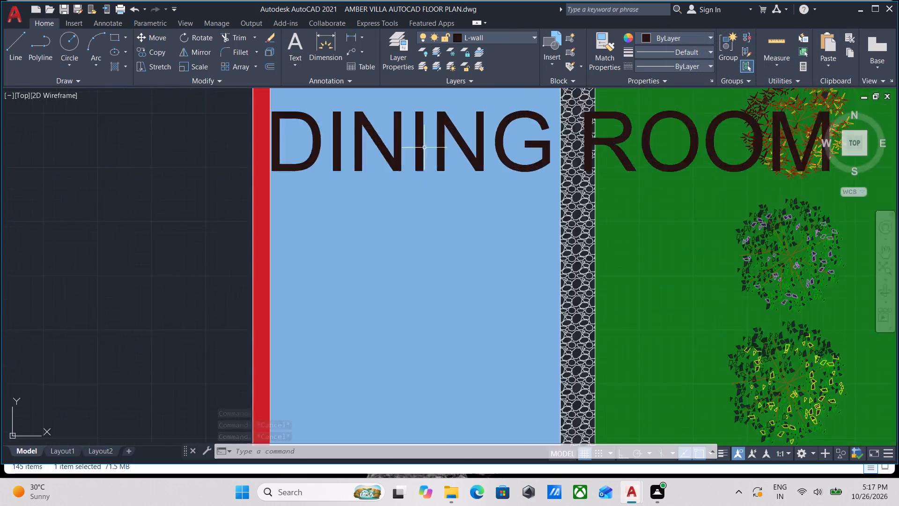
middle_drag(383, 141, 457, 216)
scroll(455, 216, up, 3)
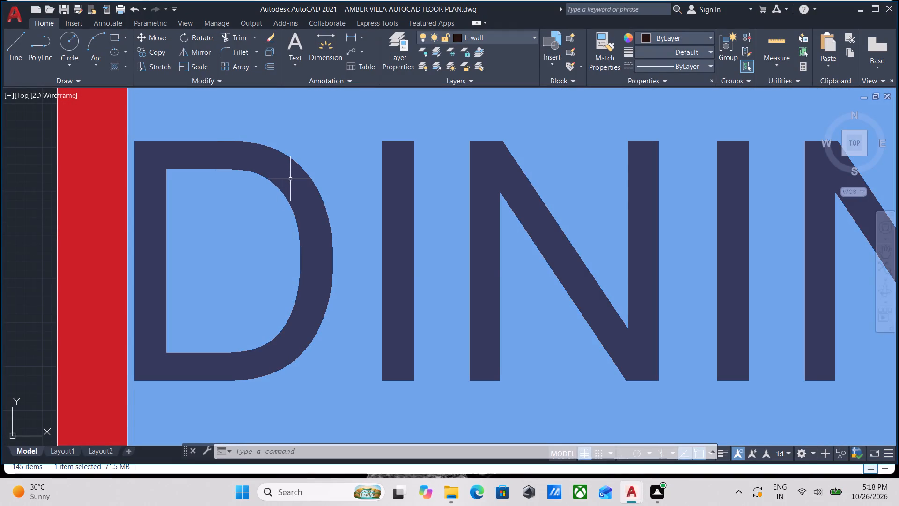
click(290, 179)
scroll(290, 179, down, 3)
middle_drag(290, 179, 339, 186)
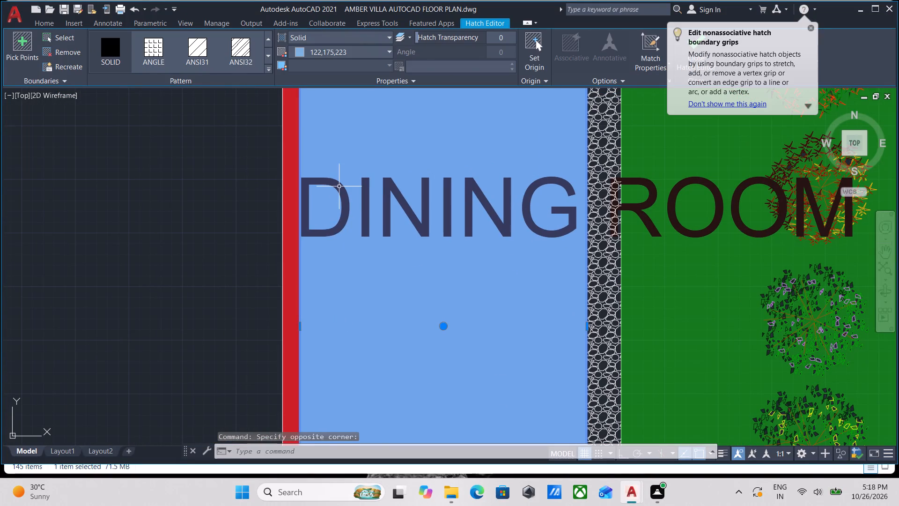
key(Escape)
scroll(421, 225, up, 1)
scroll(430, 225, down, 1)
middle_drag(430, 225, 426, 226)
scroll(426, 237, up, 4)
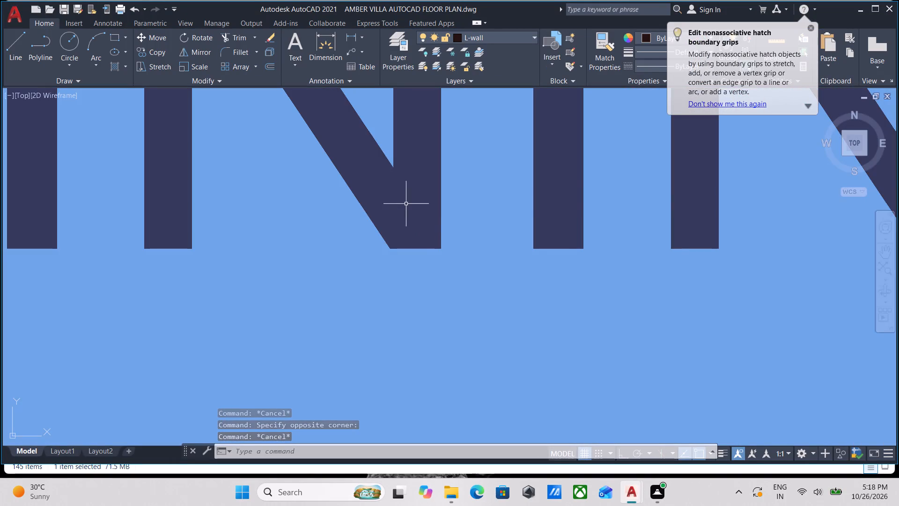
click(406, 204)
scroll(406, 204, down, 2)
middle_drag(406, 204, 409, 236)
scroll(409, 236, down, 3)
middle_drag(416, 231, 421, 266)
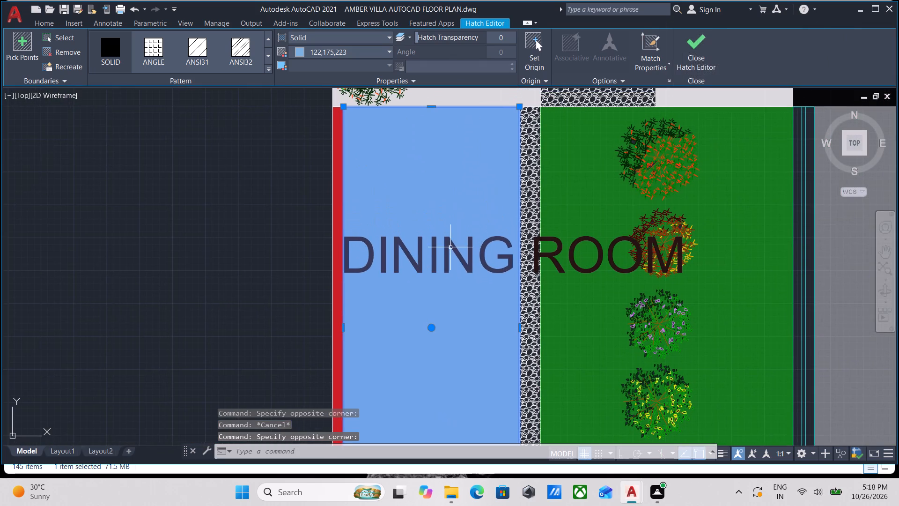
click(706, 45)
Move the DINING ROOM label from the blue pool strip to the empty space west of the villa's boundary.
scroll(390, 289, up, 2)
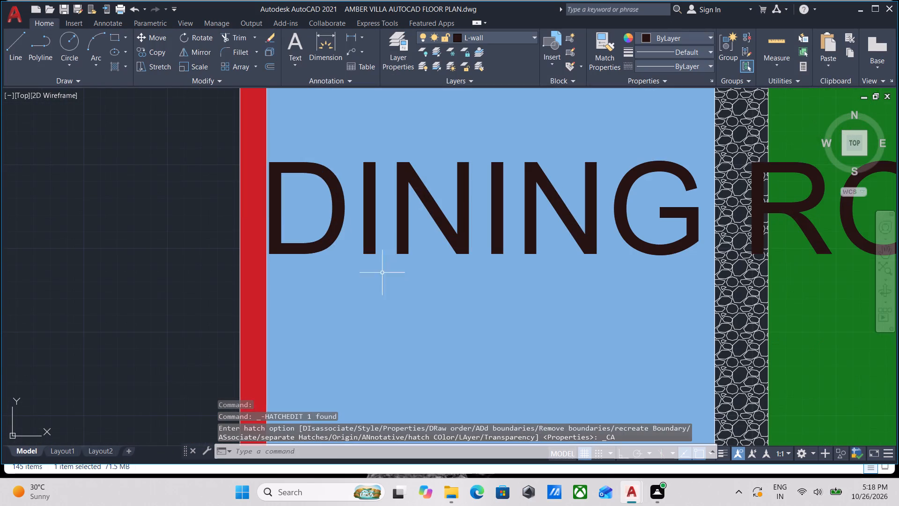
scroll(236, 218, up, 2)
scroll(332, 228, up, 2)
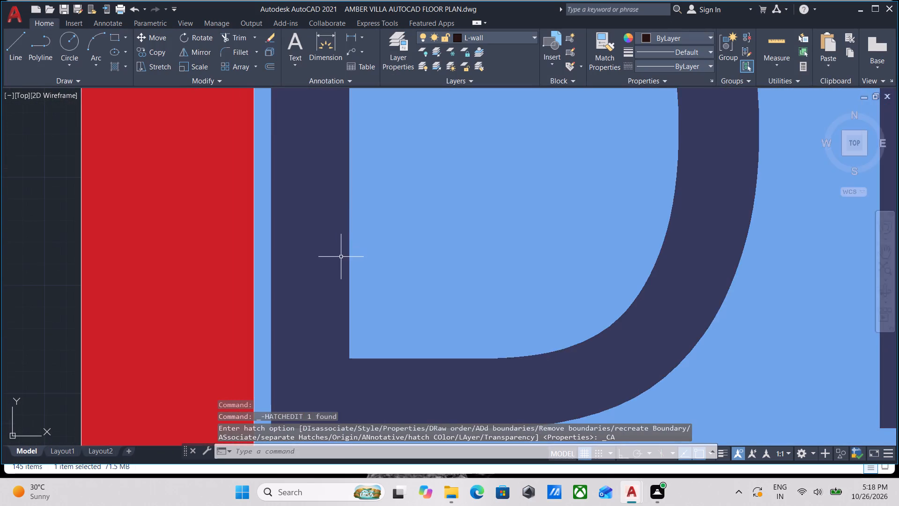
middle_drag(338, 251, 313, 123)
click(245, 298)
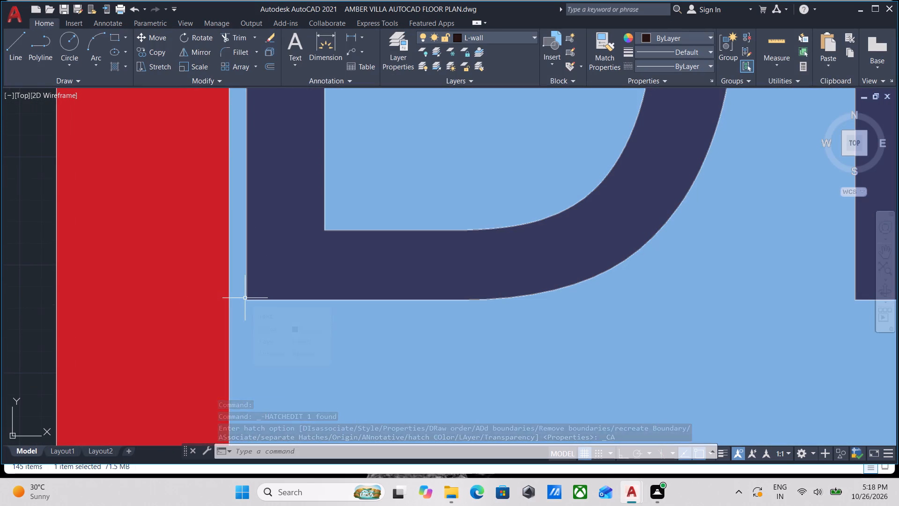
click(183, 300)
scroll(100, 298, down, 2)
middle_drag(100, 298, 334, 284)
scroll(0, 250, down, 5)
scroll(95, 260, down, 2)
middle_drag(95, 260, 548, 234)
scroll(0, 205, down, 3)
middle_drag(0, 208, 212, 230)
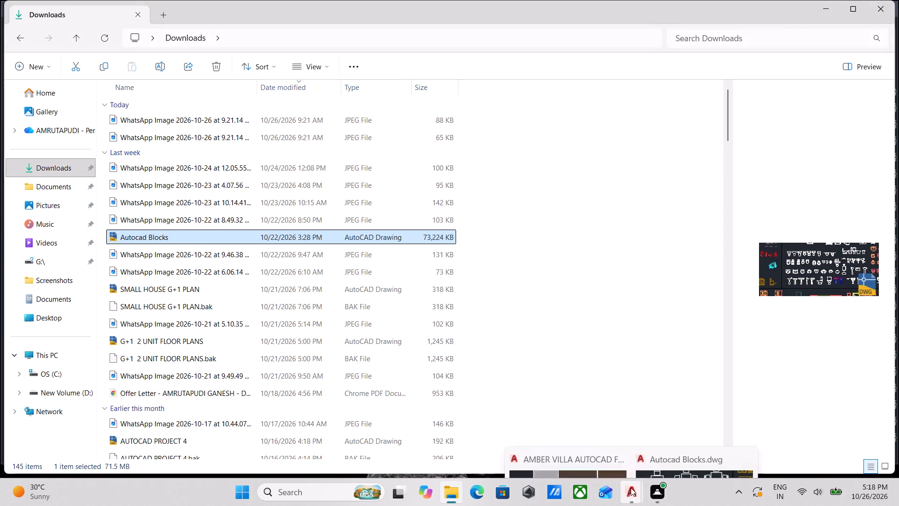
click(565, 437)
scroll(262, 253, down, 2)
middle_drag(264, 262, 319, 286)
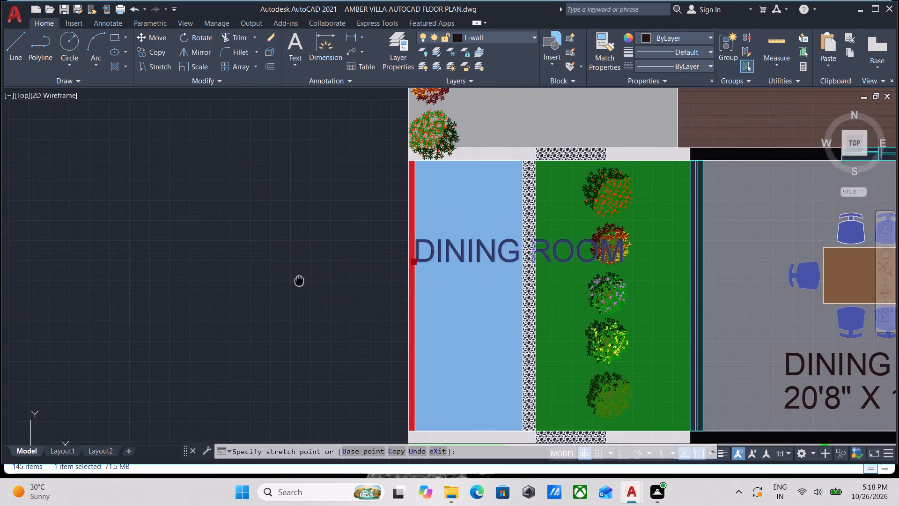
middle_drag(319, 286, 367, 295)
click(179, 288)
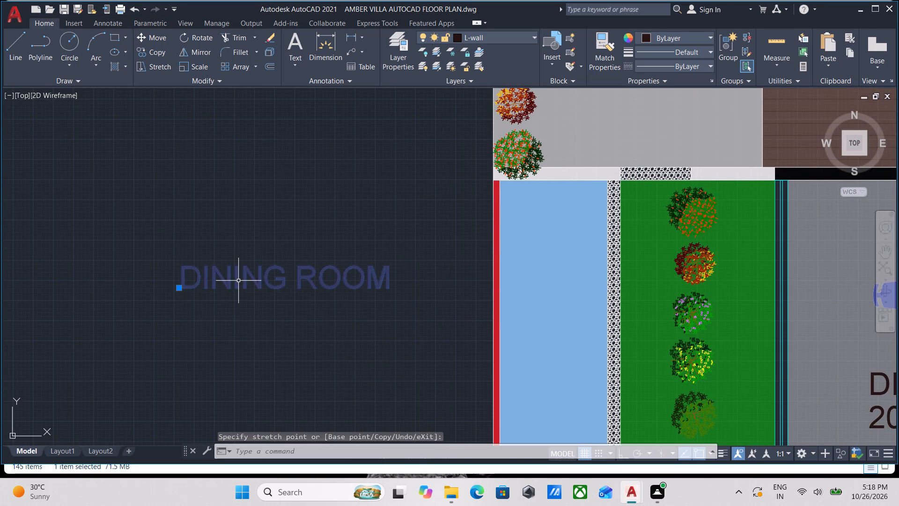
Change the DINING ROOM label in the empty space west of the villa to WATER BODY.
double_click(238, 281)
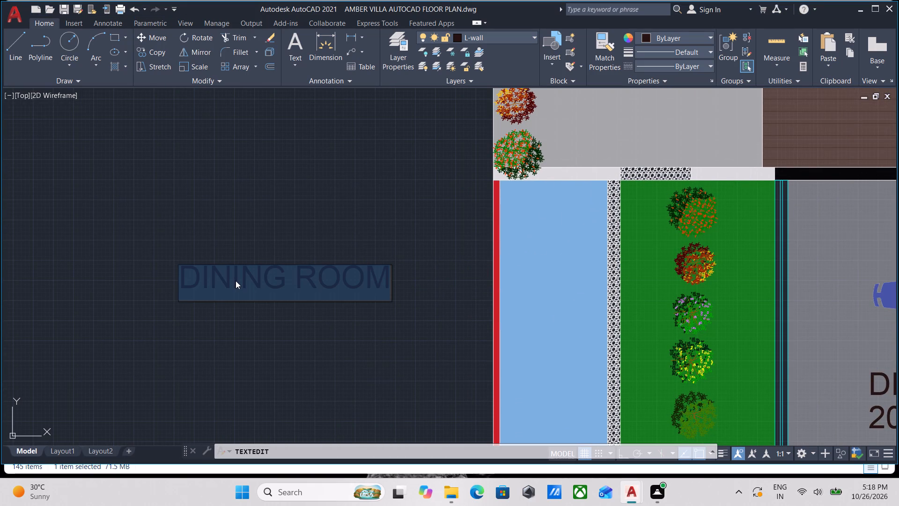
text(WATER)
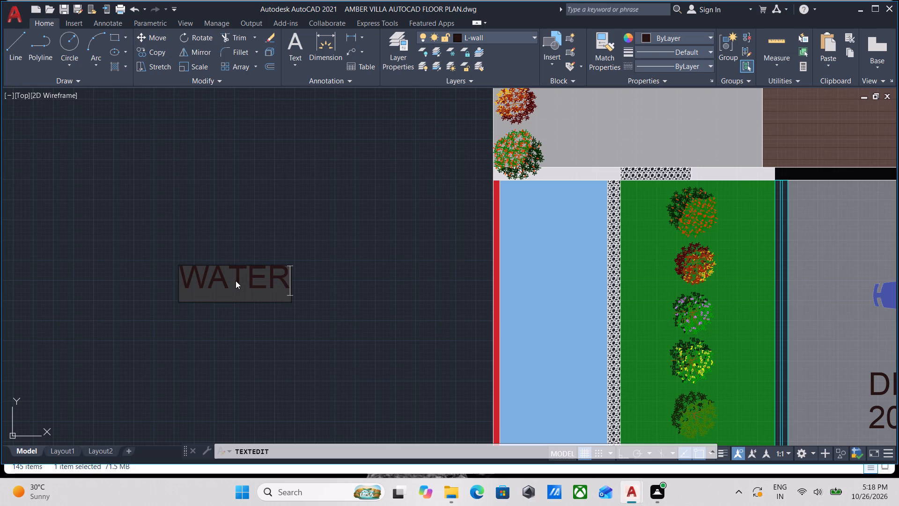
key(space)
text(BOD)
key(y)
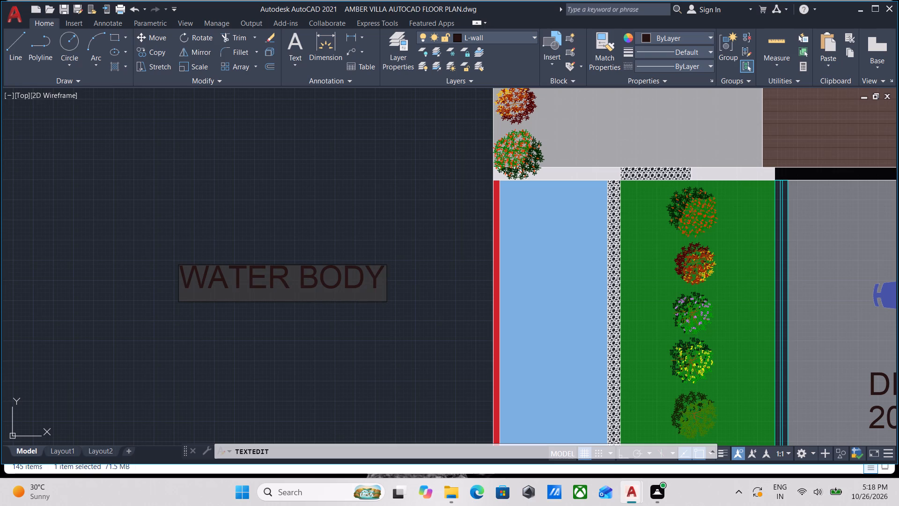
key(Return)
key(Return)
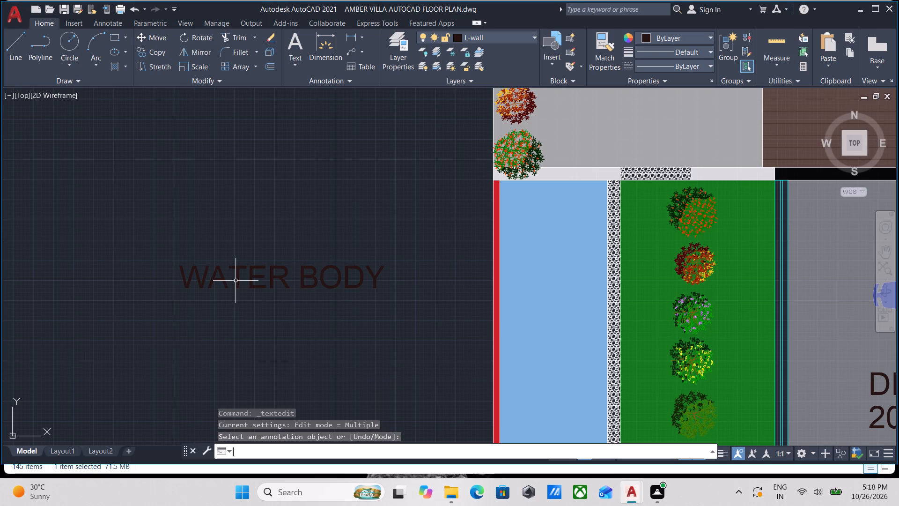
Shorten the WATER BODY label in the empty space to WATER.
double_click(272, 273)
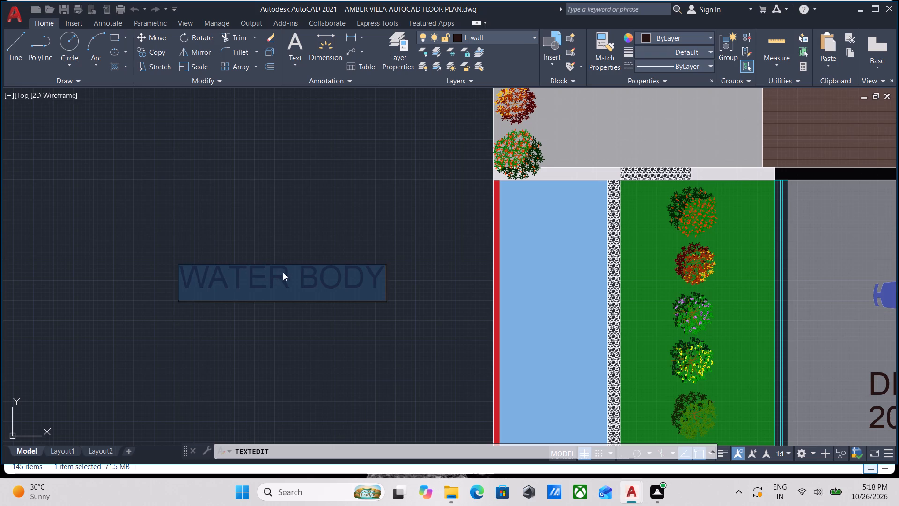
click(284, 272)
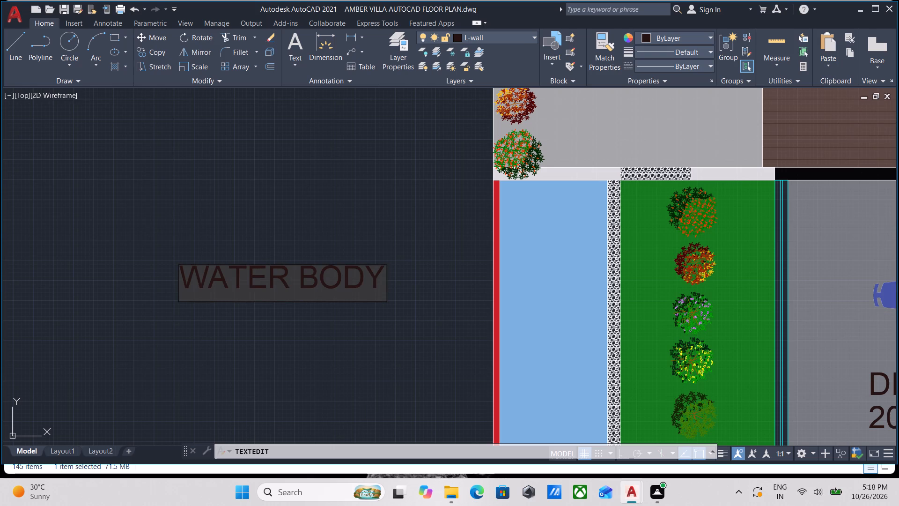
click(381, 281)
key(BackSpace)
key(BackSpace)
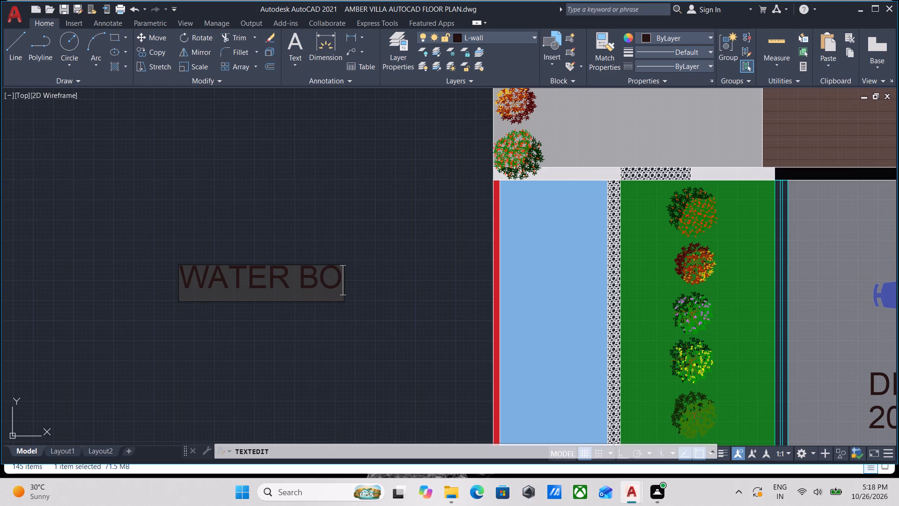
key(BackSpace)
key(BackSpace)
key(BackSpace)
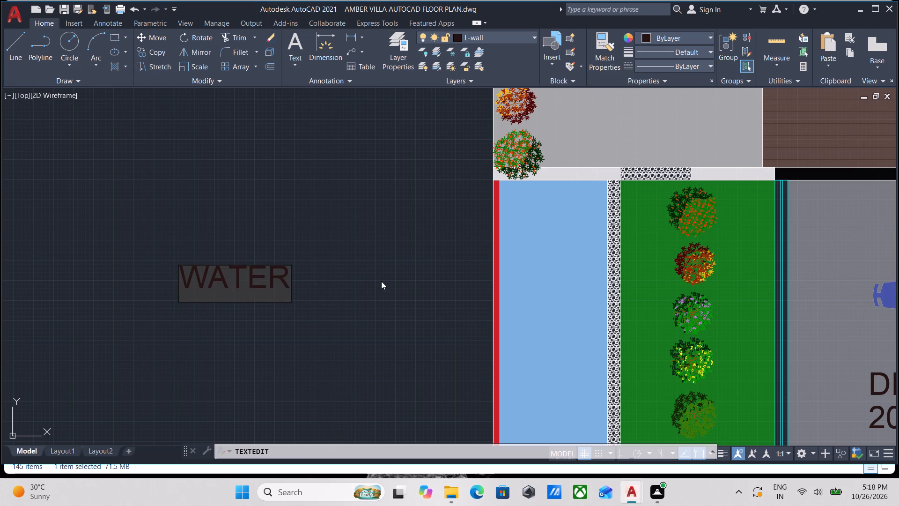
key(Return)
key(Return)
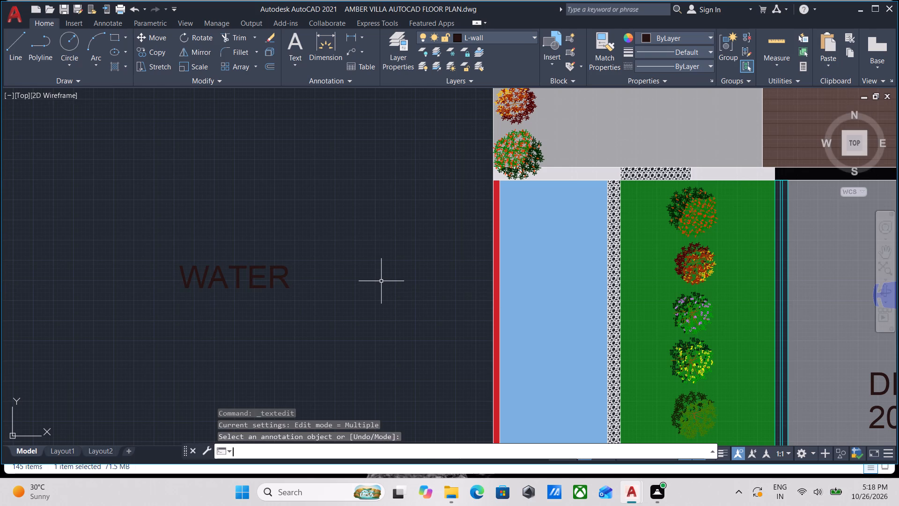
Copy the WATER label directly below itself as a second text line.
click(236, 277)
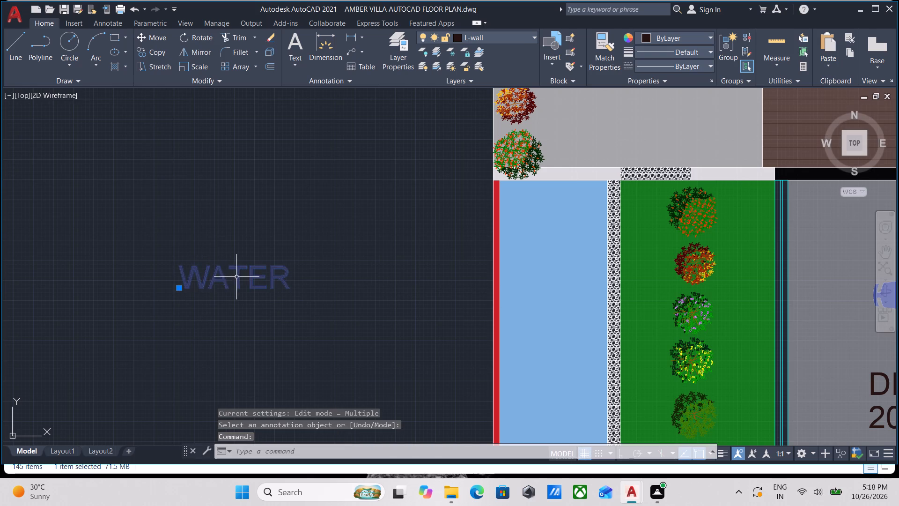
text(CO)
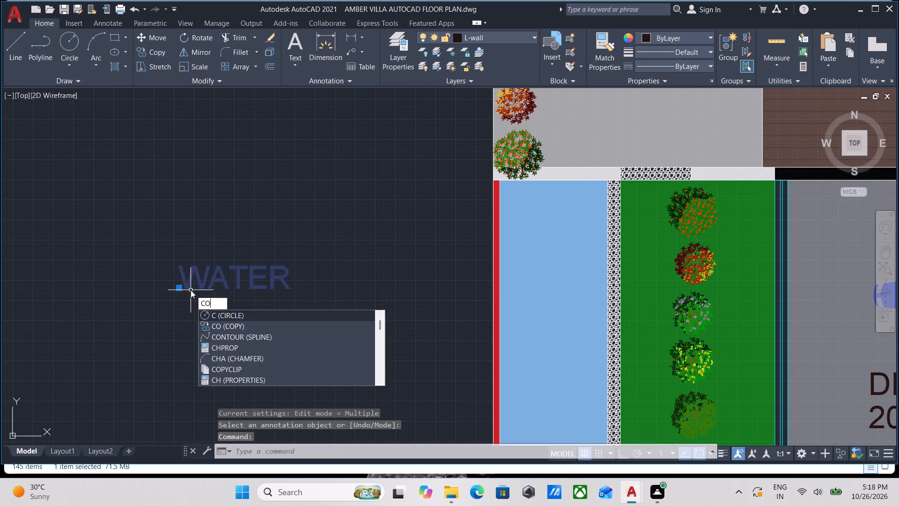
key(Return)
click(182, 288)
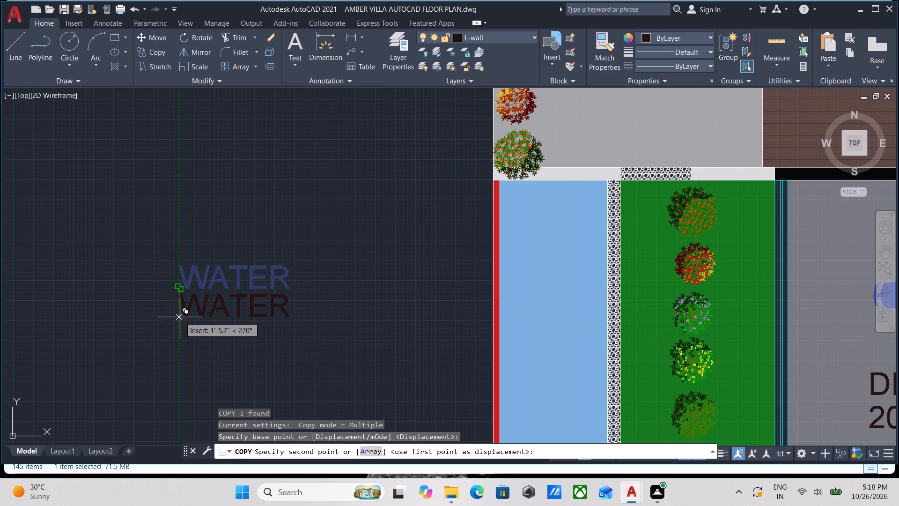
click(182, 325)
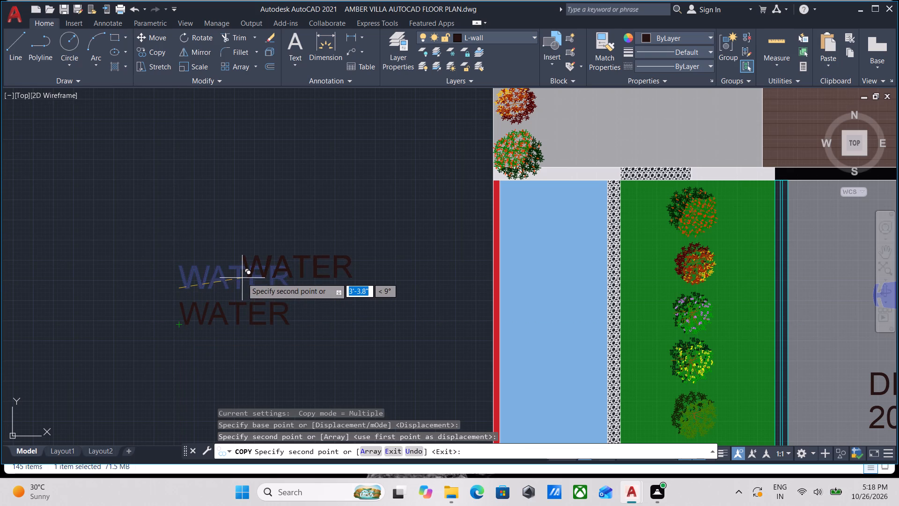
key(Escape)
Change the lower WATER label to BODY.
double_click(220, 316)
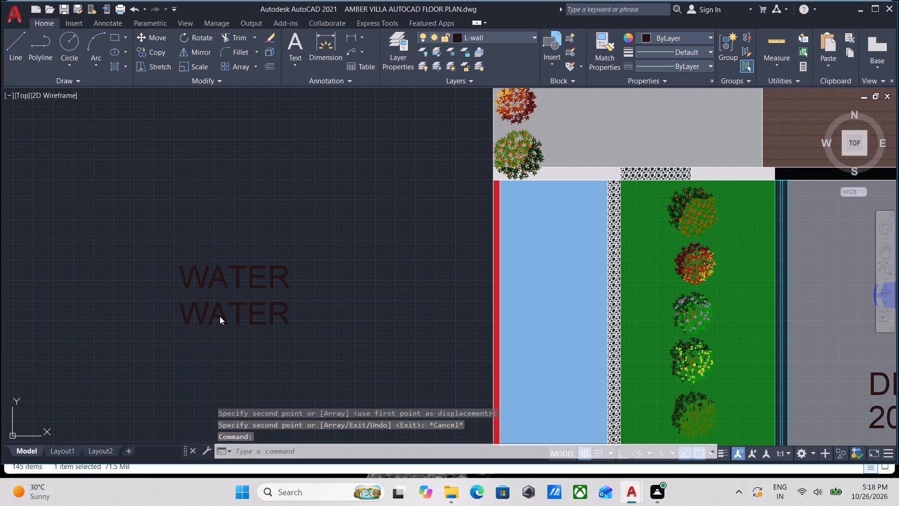
text(BODY)
key(Return)
key(Return)
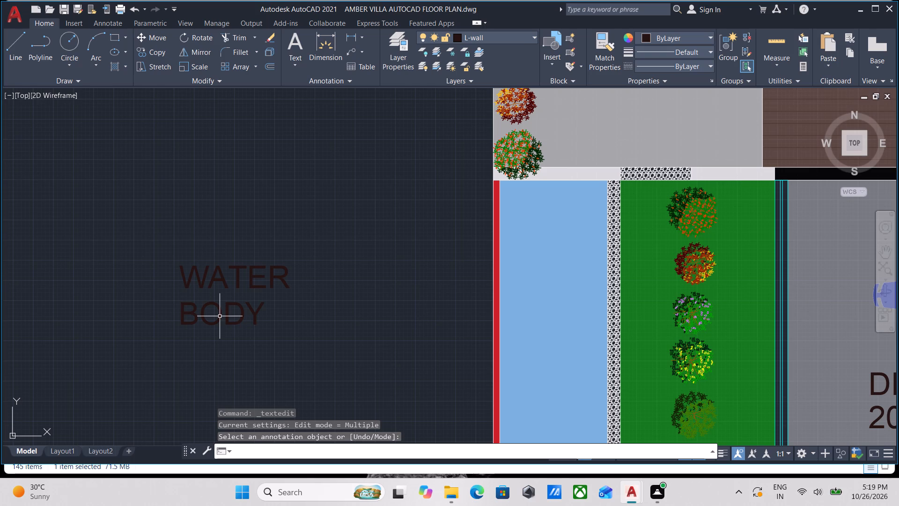
Copy the stacked WATER and BODY labels together onto the blue pool strip east of the red boundary wall.
scroll(253, 287, up, 1)
click(288, 360)
click(221, 253)
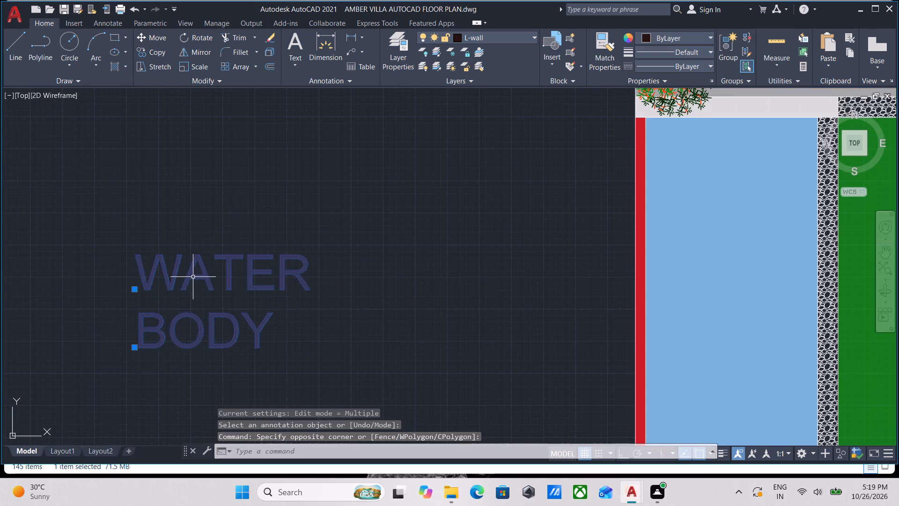
text(CO)
key(Return)
click(141, 283)
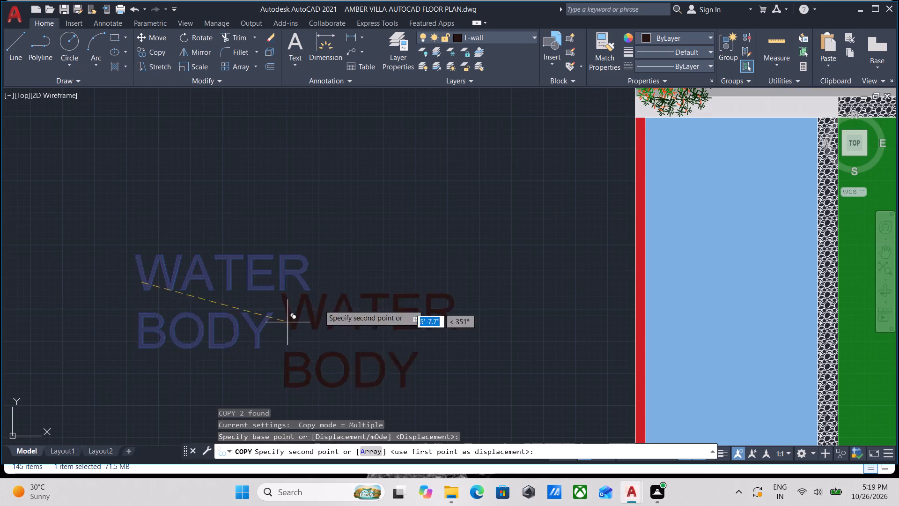
middle_drag(361, 275, 176, 275)
scroll(485, 284, down, 1)
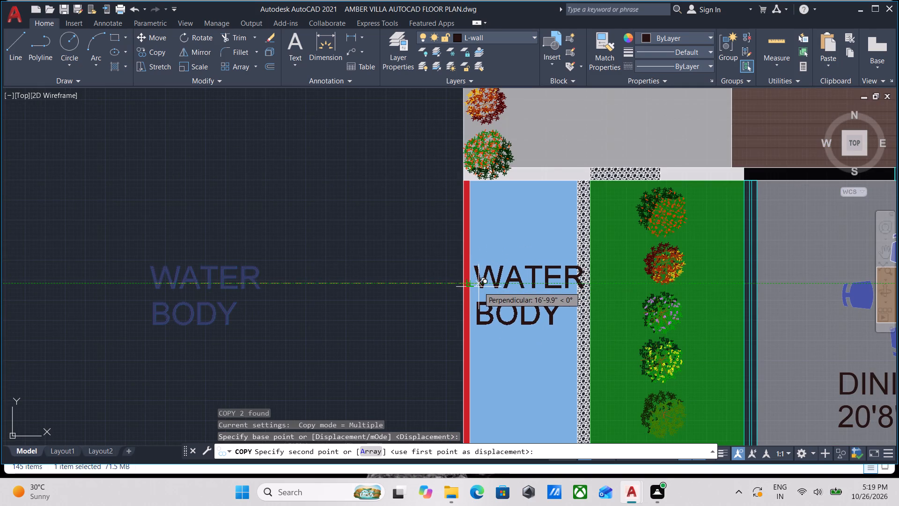
click(474, 287)
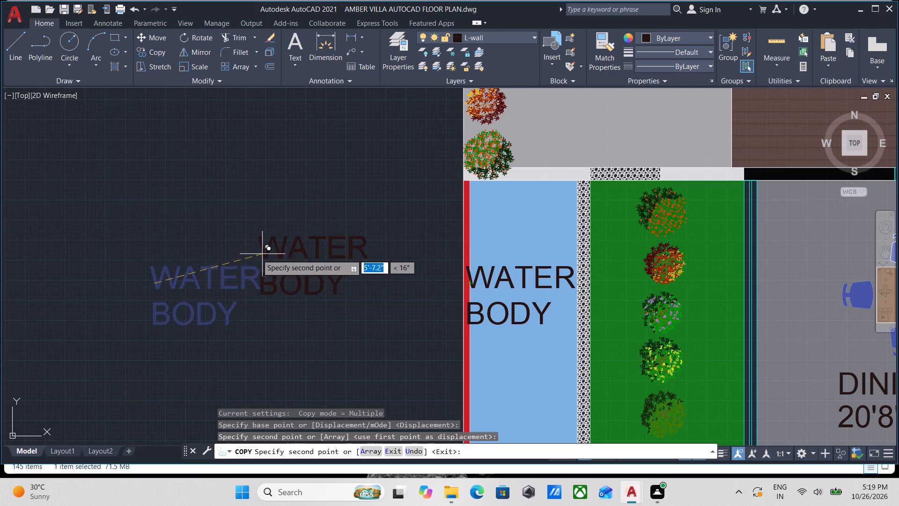
key(Escape)
key(Escape)
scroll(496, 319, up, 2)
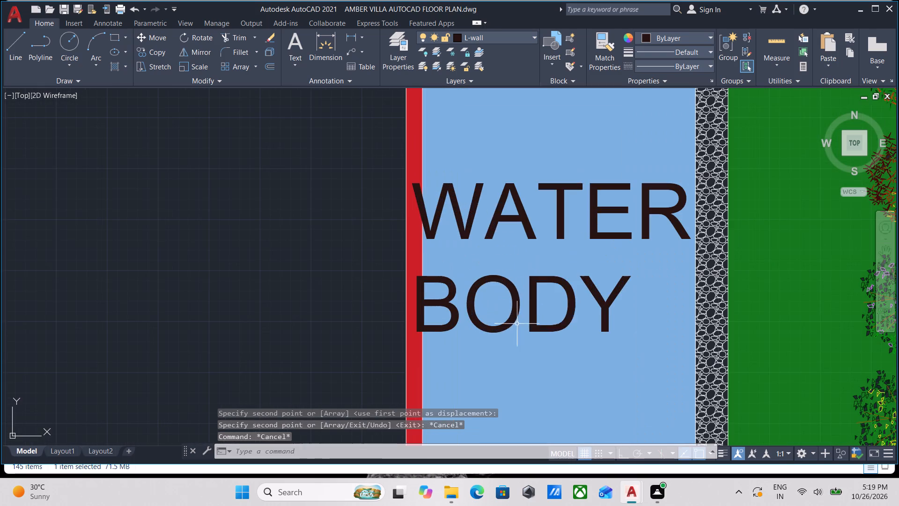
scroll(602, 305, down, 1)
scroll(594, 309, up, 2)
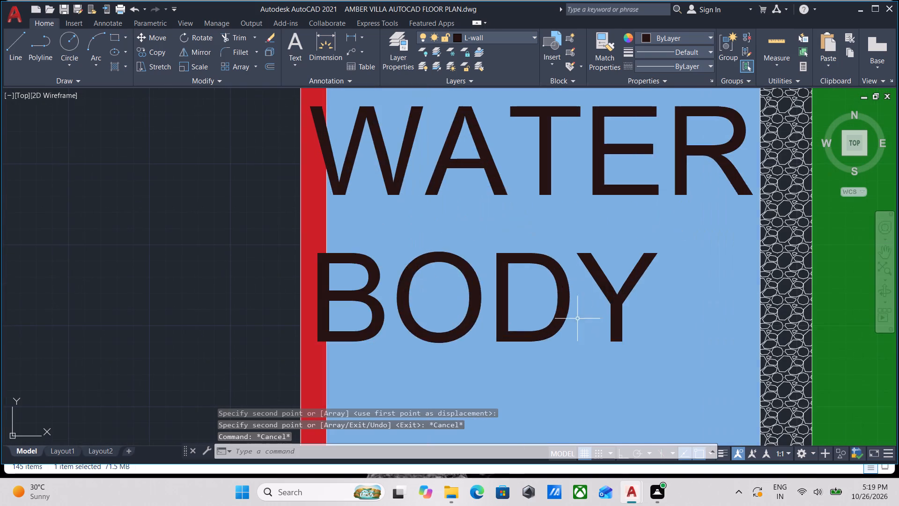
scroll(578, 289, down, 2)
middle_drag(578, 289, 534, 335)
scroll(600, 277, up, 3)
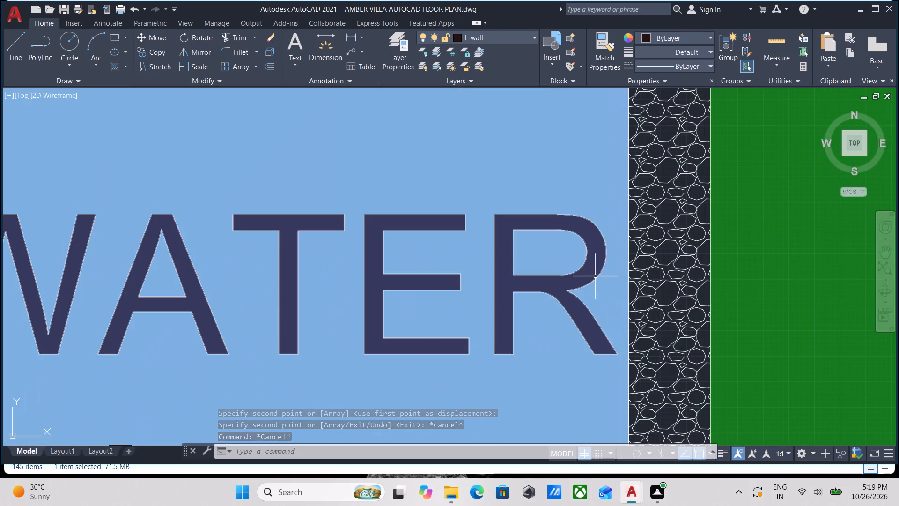
Move the BODY label on the pool strip about 8.5" east, clear of the red boundary wall and centred below WATER.
scroll(532, 280, down, 3)
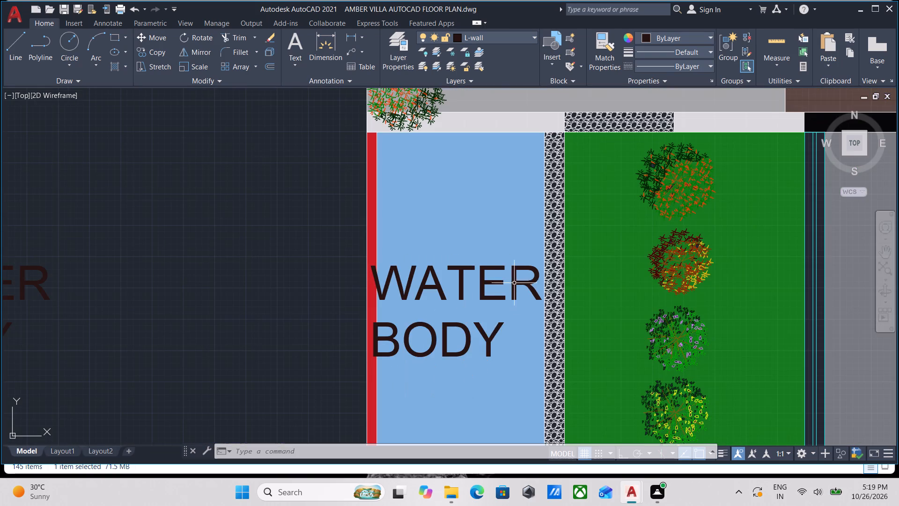
click(489, 340)
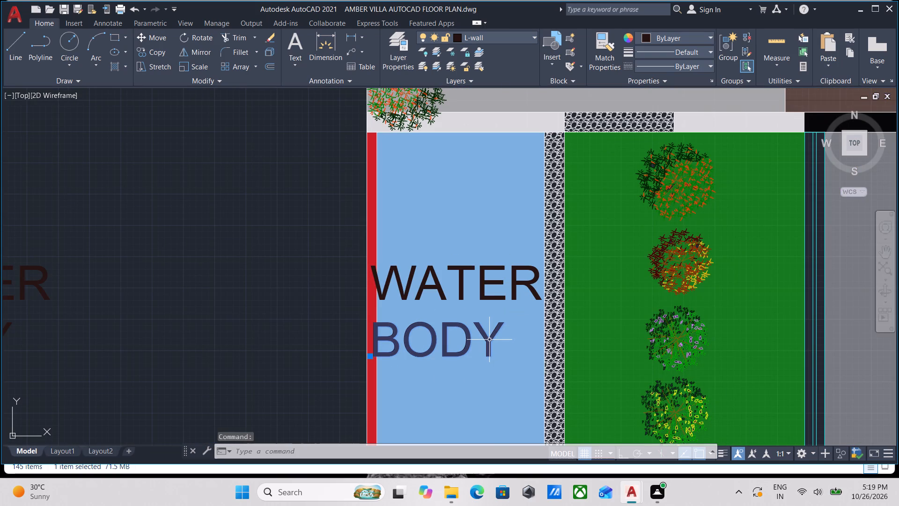
key(Right)
scroll(373, 354, up, 4)
click(353, 367)
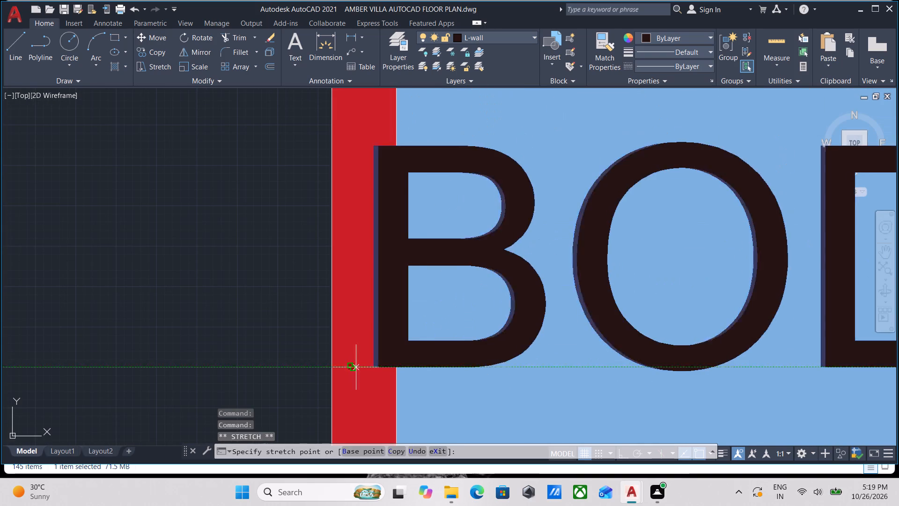
scroll(463, 347, down, 1)
middle_drag(463, 347, 444, 347)
scroll(443, 347, down, 3)
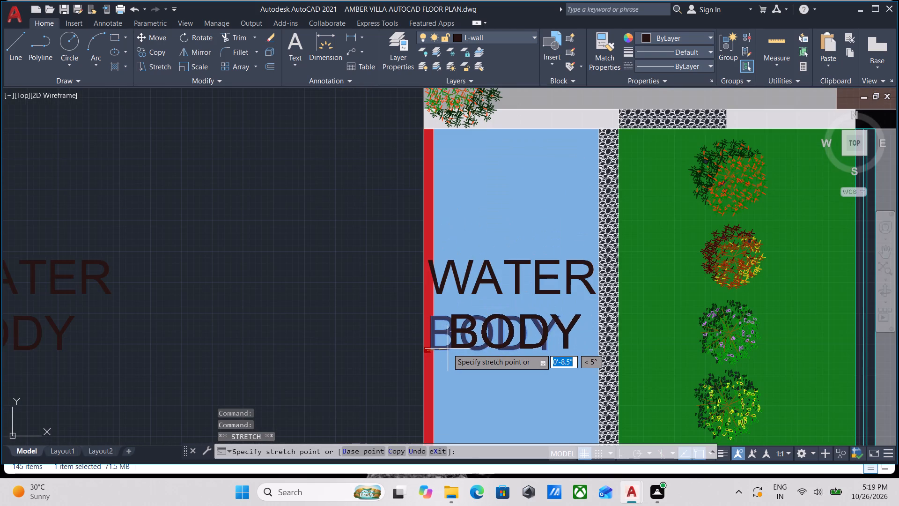
click(448, 349)
scroll(440, 288, up, 2)
key(Escape)
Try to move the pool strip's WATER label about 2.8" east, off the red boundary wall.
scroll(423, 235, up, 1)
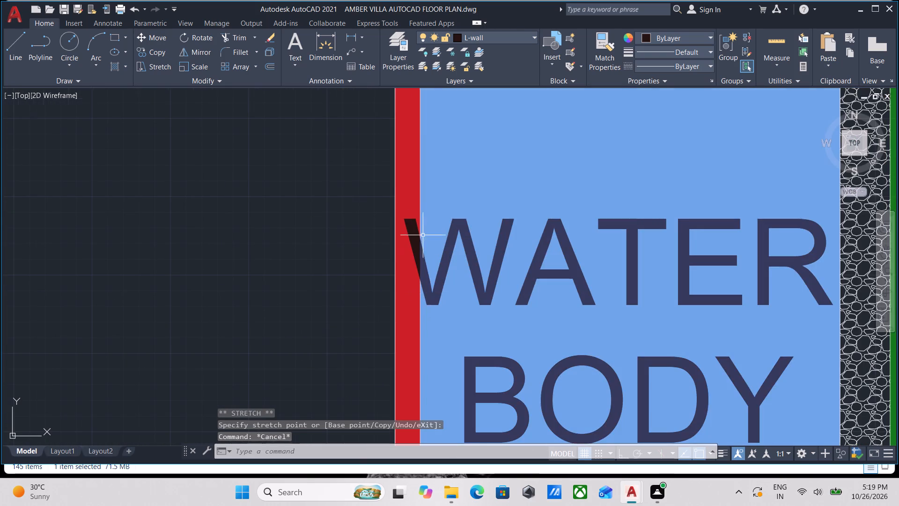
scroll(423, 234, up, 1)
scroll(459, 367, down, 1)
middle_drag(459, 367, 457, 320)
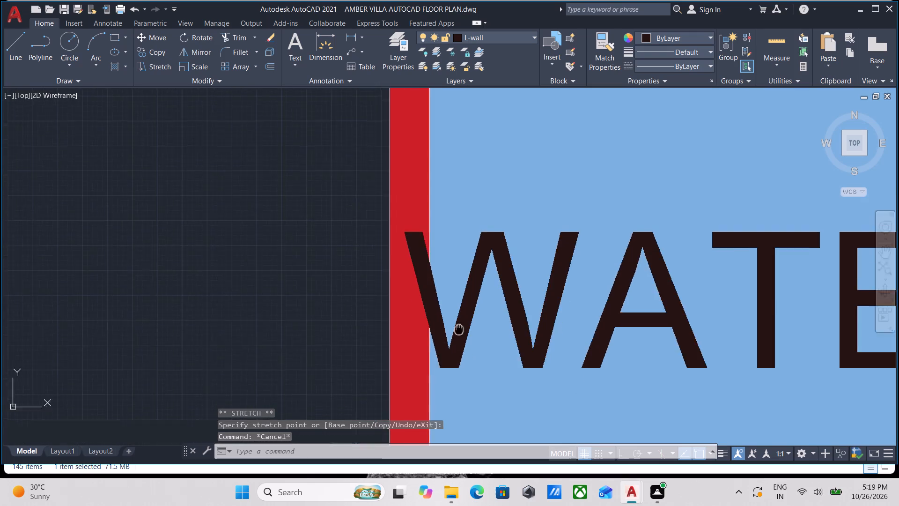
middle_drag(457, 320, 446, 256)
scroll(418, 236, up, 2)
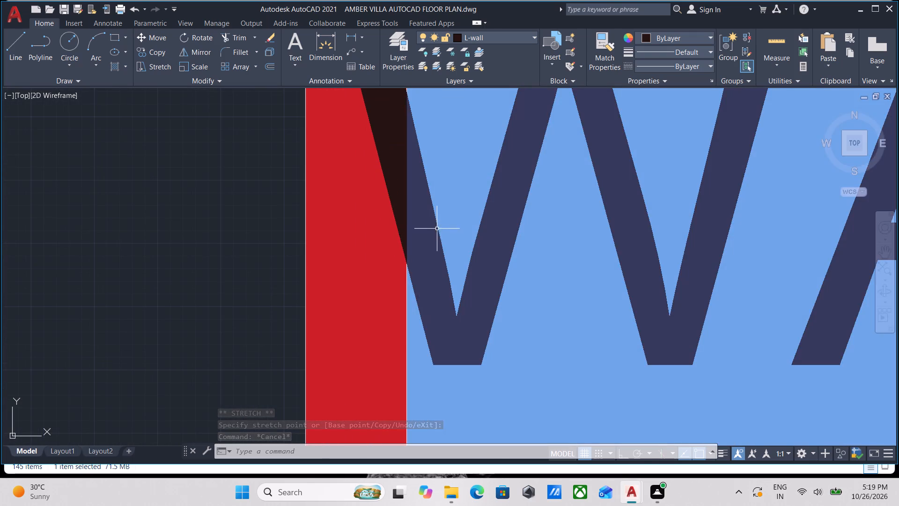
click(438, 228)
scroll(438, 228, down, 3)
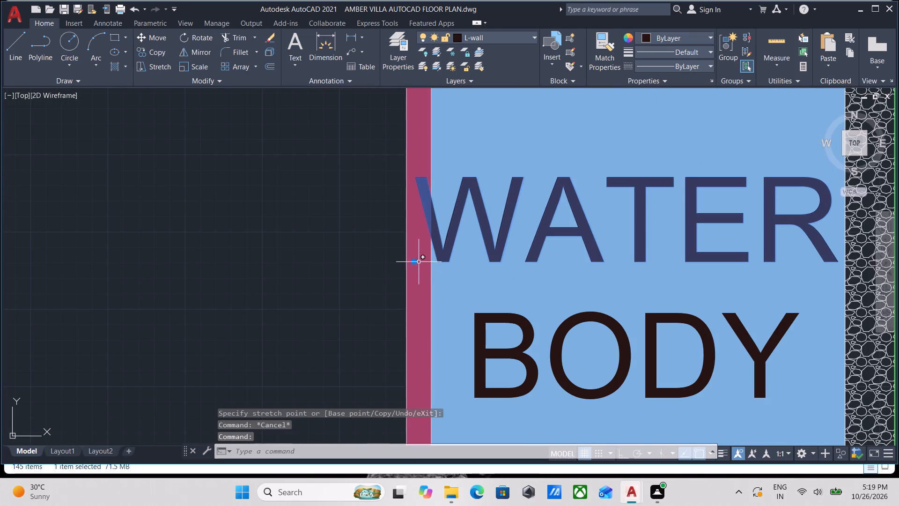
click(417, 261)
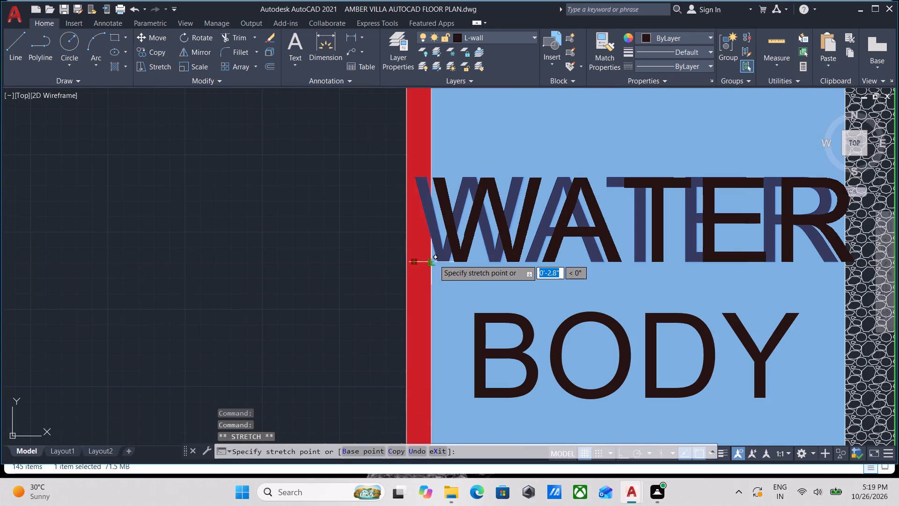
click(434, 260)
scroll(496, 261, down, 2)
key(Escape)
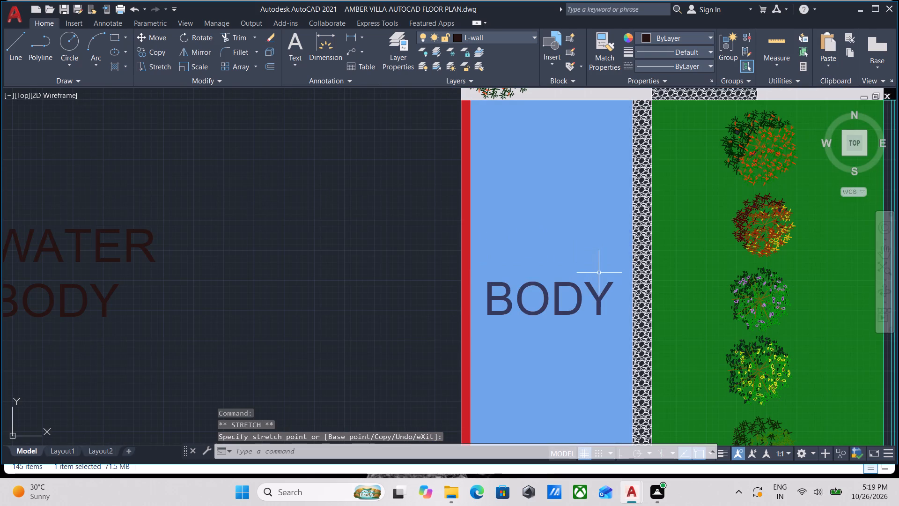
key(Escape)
Copy the WATER label from the empty space horizontally, with Ortho on, about 16'-7.3" onto the pool strip above BODY.
scroll(549, 276, down, 2)
middle_drag(548, 278, 612, 274)
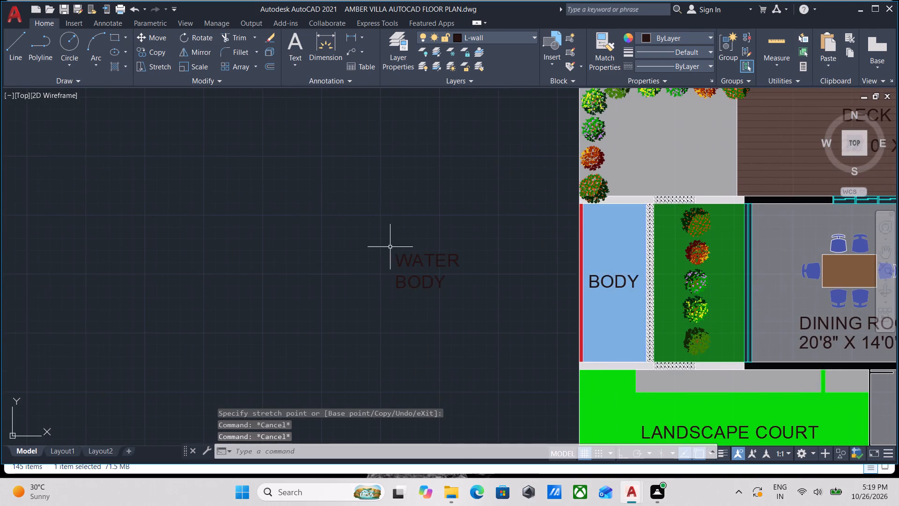
scroll(390, 247, up, 2)
scroll(486, 286, up, 2)
click(627, 335)
click(510, 257)
scroll(486, 257, down, 2)
middle_drag(473, 258, 119, 250)
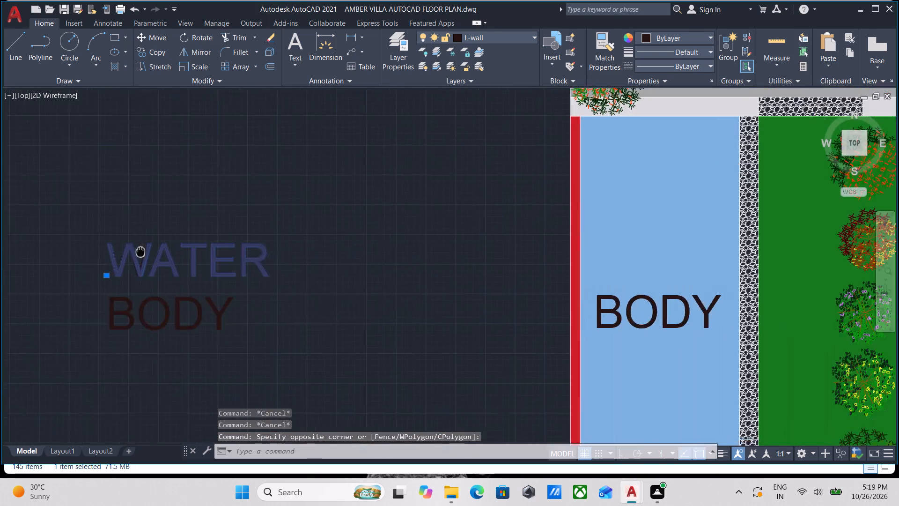
middle_drag(119, 250, 81, 246)
scroll(111, 239, down, 2)
middle_drag(112, 239, 192, 278)
scroll(149, 281, up, 3)
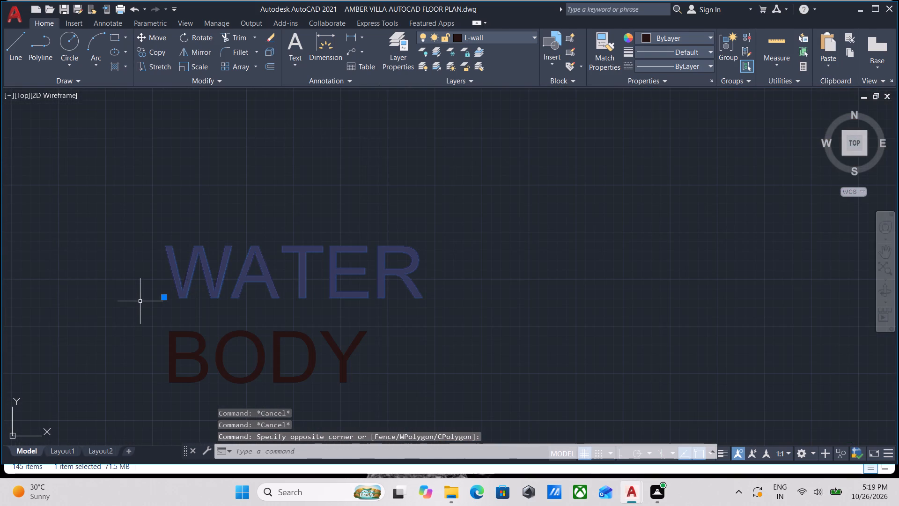
text(CO)
key(Return)
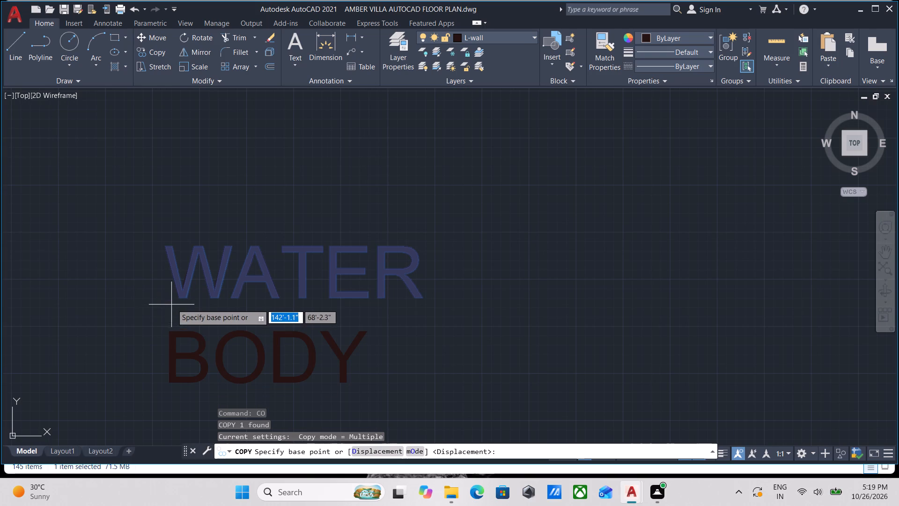
click(164, 295)
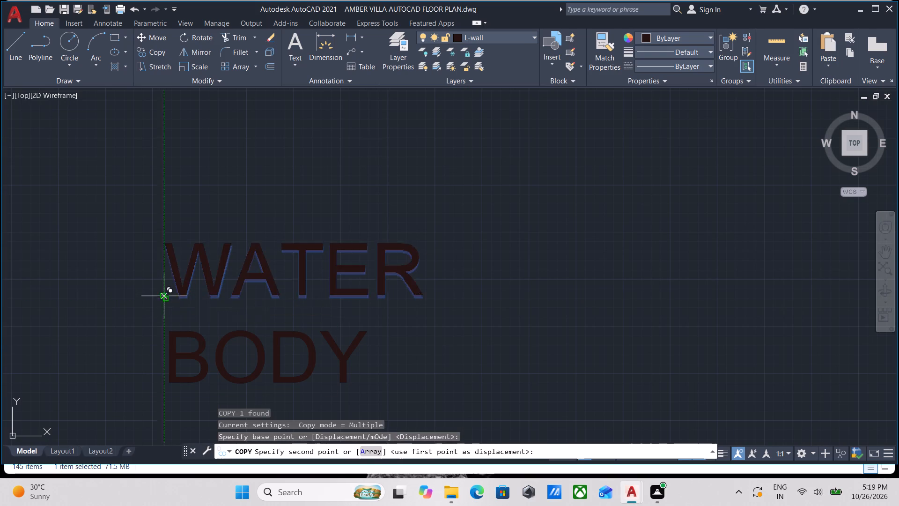
scroll(324, 289, down, 1)
middle_drag(324, 289, 50, 278)
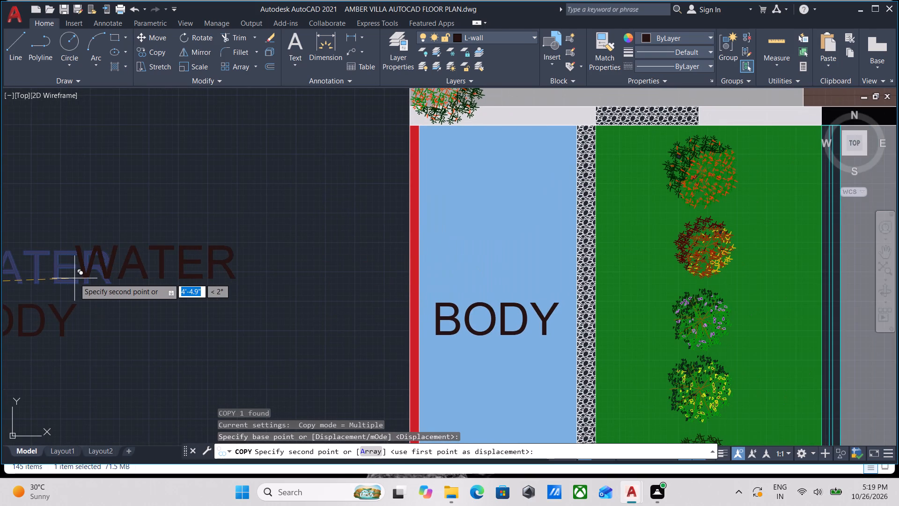
key(F8)
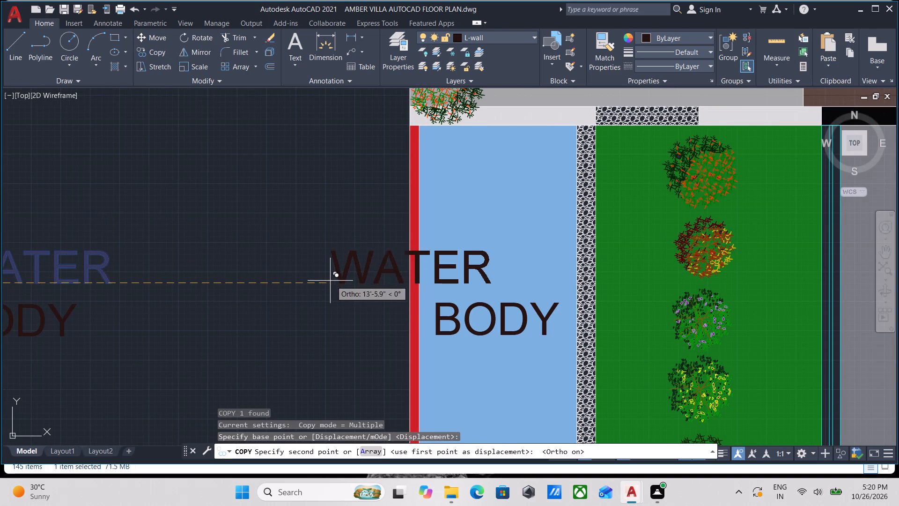
click(420, 278)
scroll(265, 268, down, 1)
middle_drag(265, 268, 416, 308)
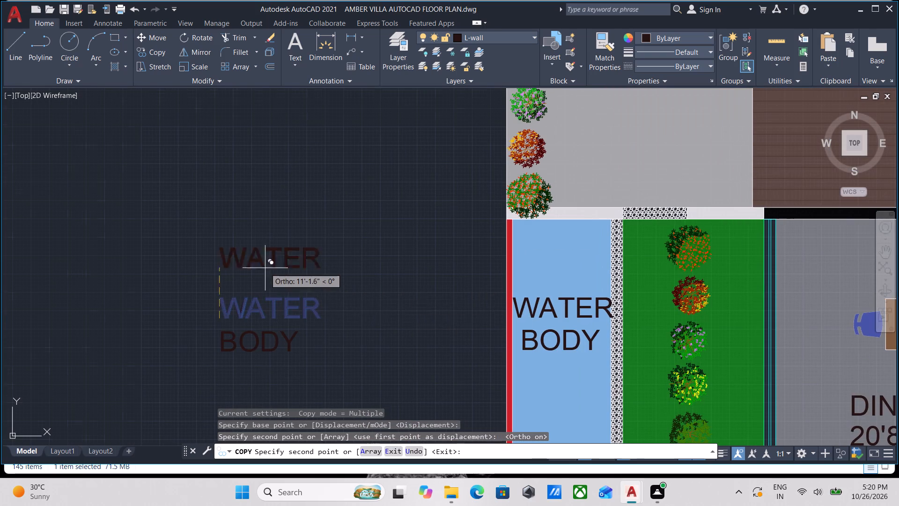
scroll(306, 288, down, 2)
key(Escape)
Copy the stacked WATER and BODY labels in the empty space about 6'-6.1" straight up.
scroll(364, 305, up, 1)
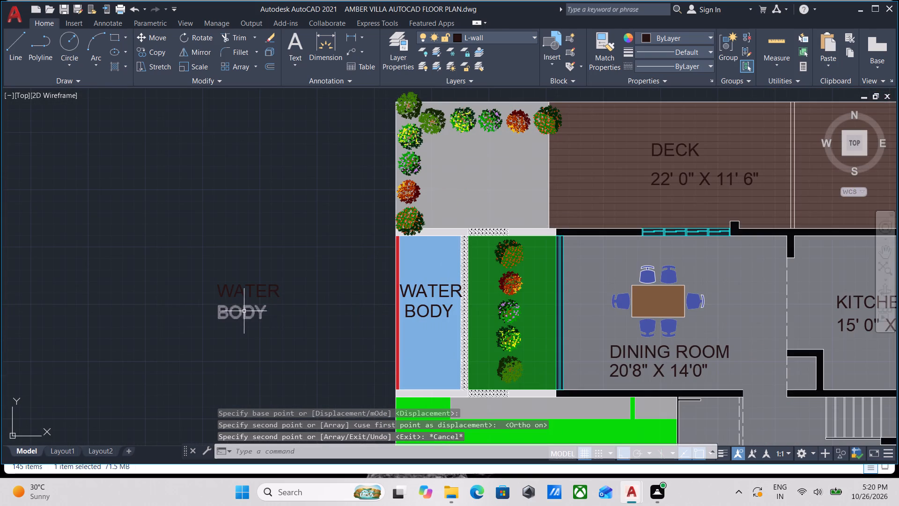
scroll(226, 313, up, 3)
scroll(319, 319, down, 2)
middle_drag(331, 321, 342, 327)
drag(395, 368, 383, 345)
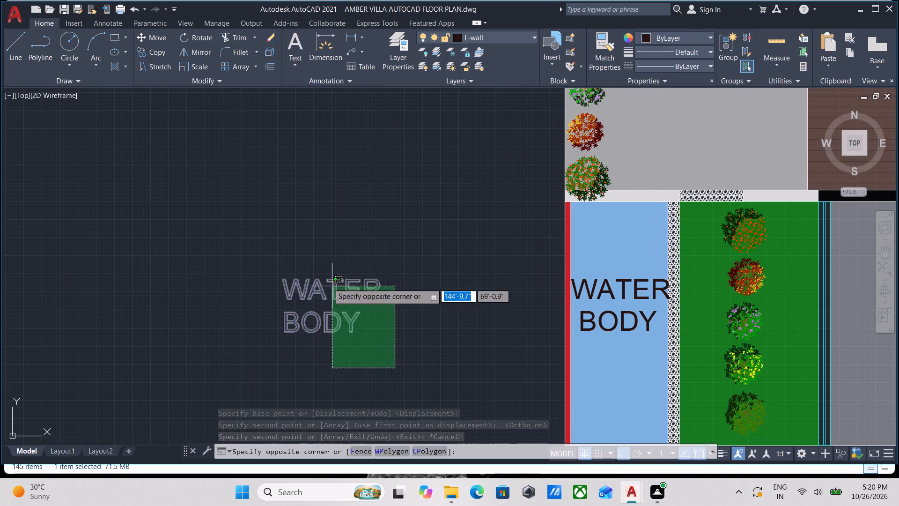
click(299, 261)
key(c)
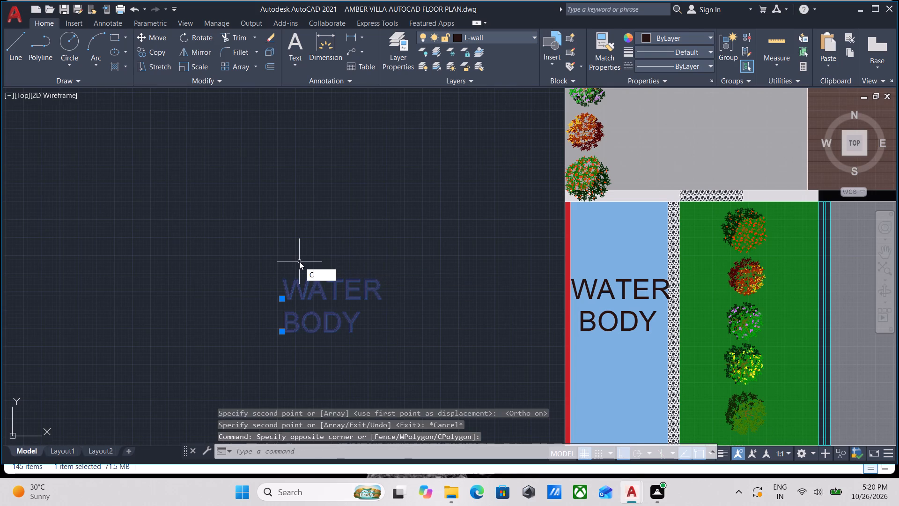
key(Escape)
click(364, 354)
click(295, 266)
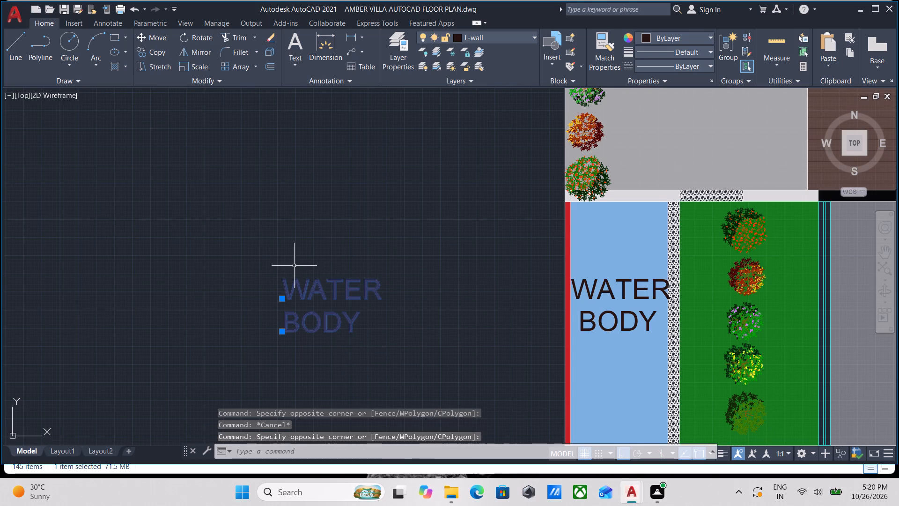
text(CO)
key(Return)
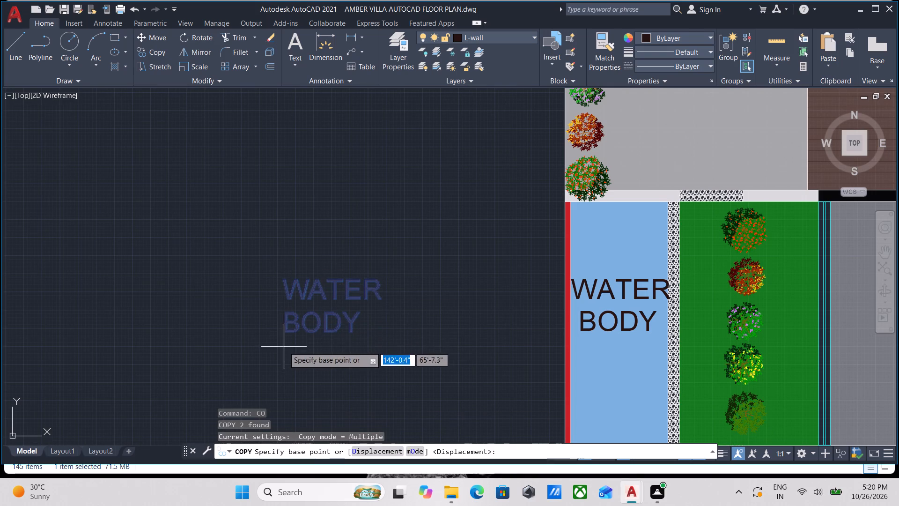
drag(281, 332, 284, 325)
click(283, 218)
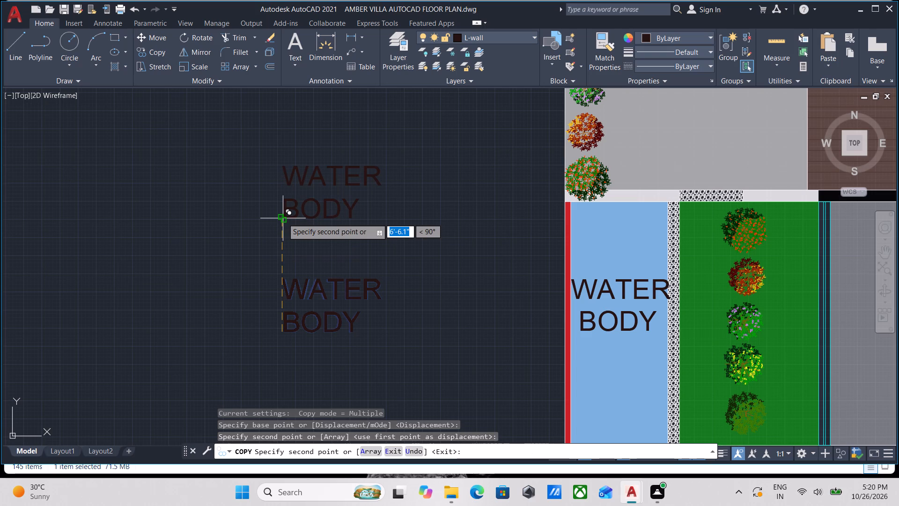
key(Escape)
Change the WATER line of the upper label pair in the empty space to STEPPING.
click(308, 180)
click(302, 178)
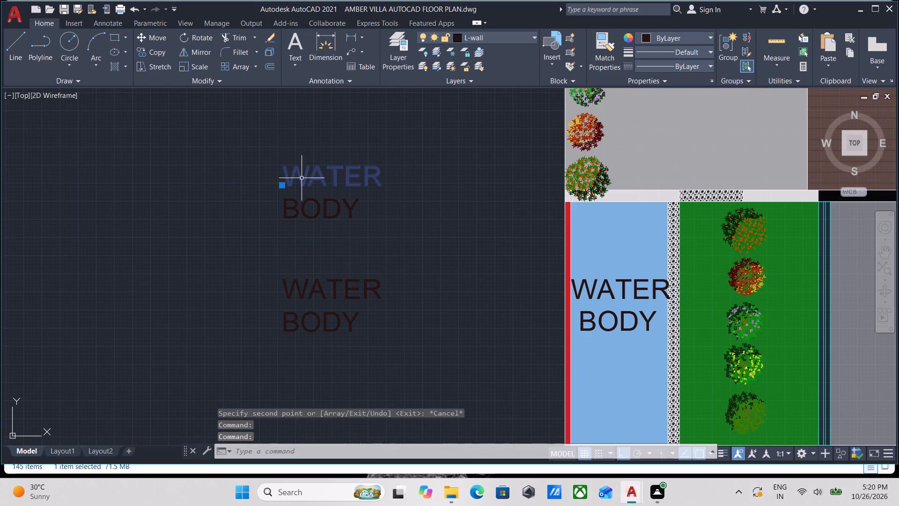
double_click(302, 178)
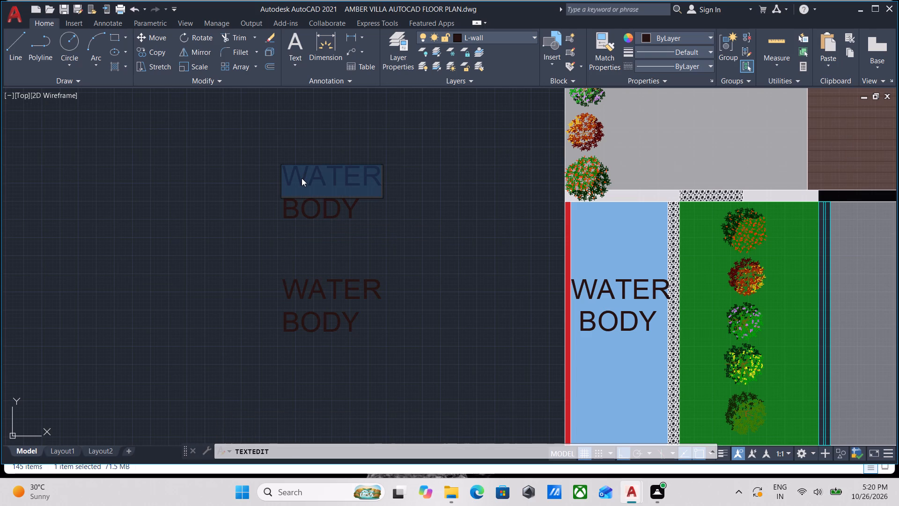
text(STE)
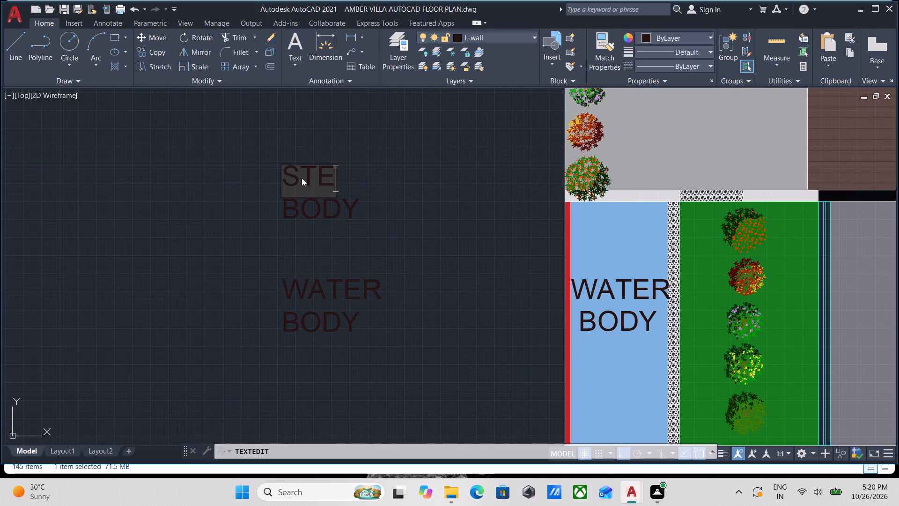
text(PP)
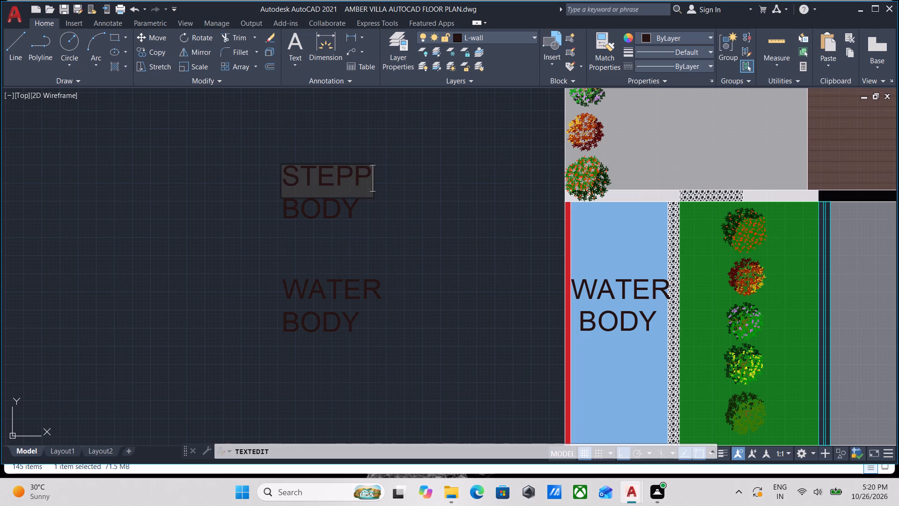
text(ING)
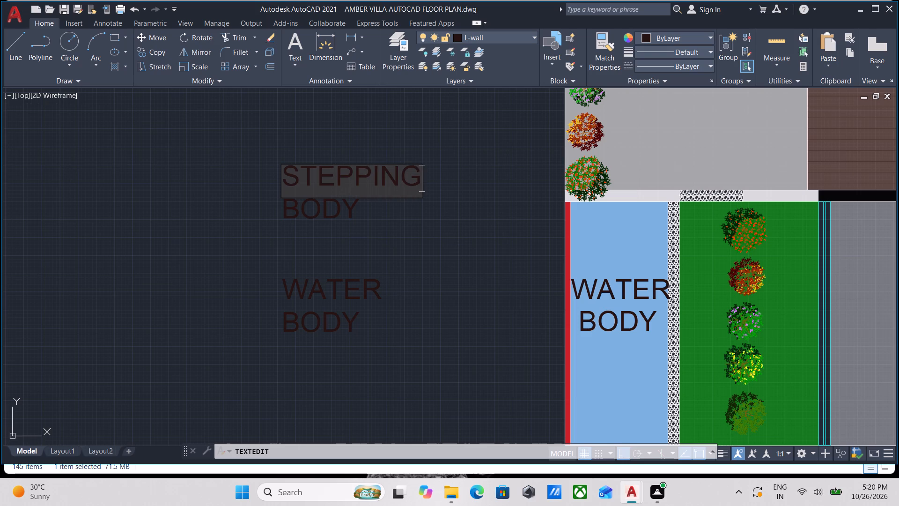
key(Return)
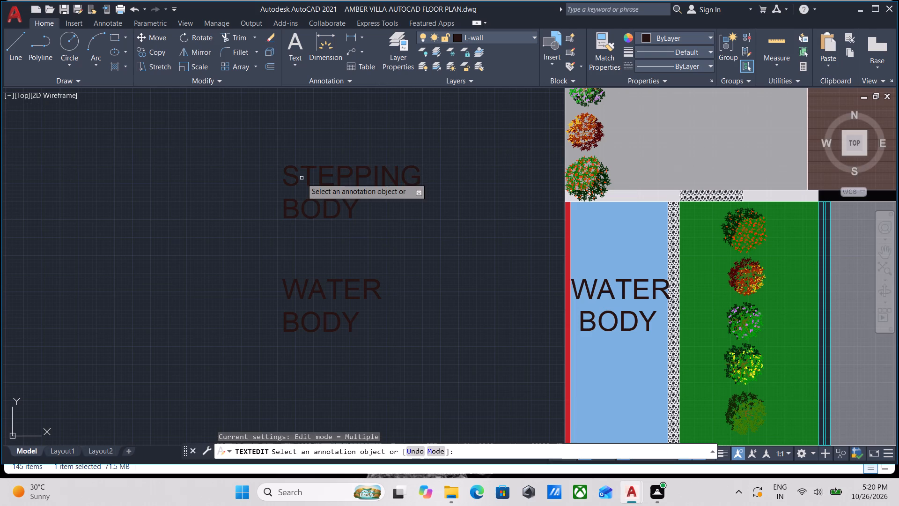
Change the BODY line below STEPPING to STONE.
double_click(319, 209)
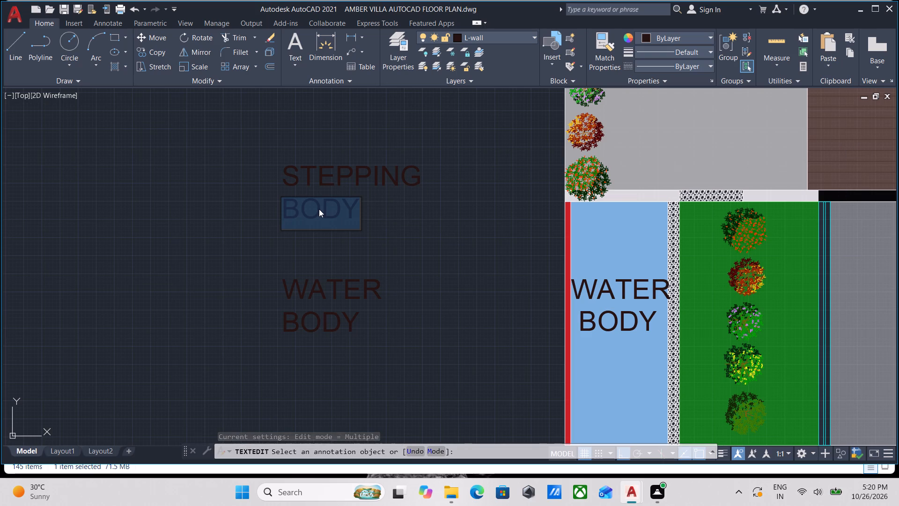
text(STONE)
key(Return)
key(Return)
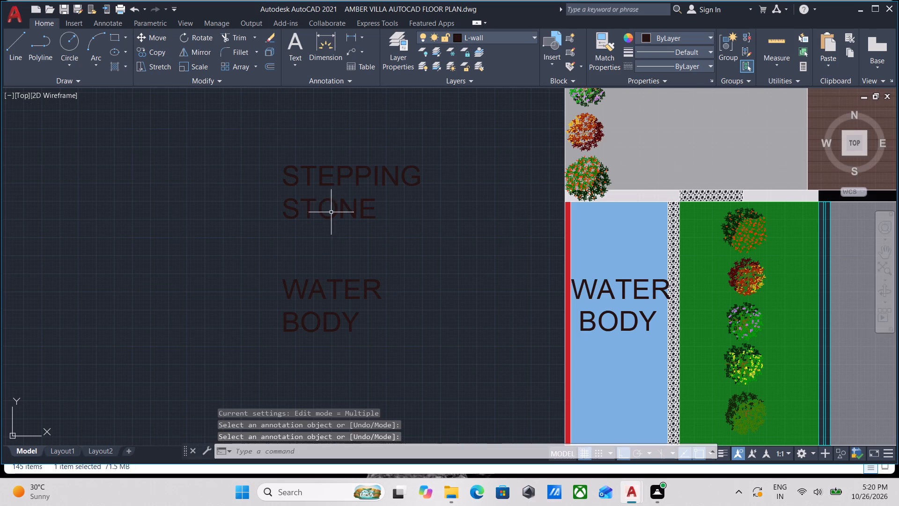
Copy the stacked STEPPING and STONE labels, with Ortho off, about 20'-4" onto the grey paved area beside the DECK.
scroll(339, 214, up, 1)
drag(403, 255, 403, 251)
click(272, 116)
scroll(313, 196, down, 1)
middle_drag(285, 247, 273, 303)
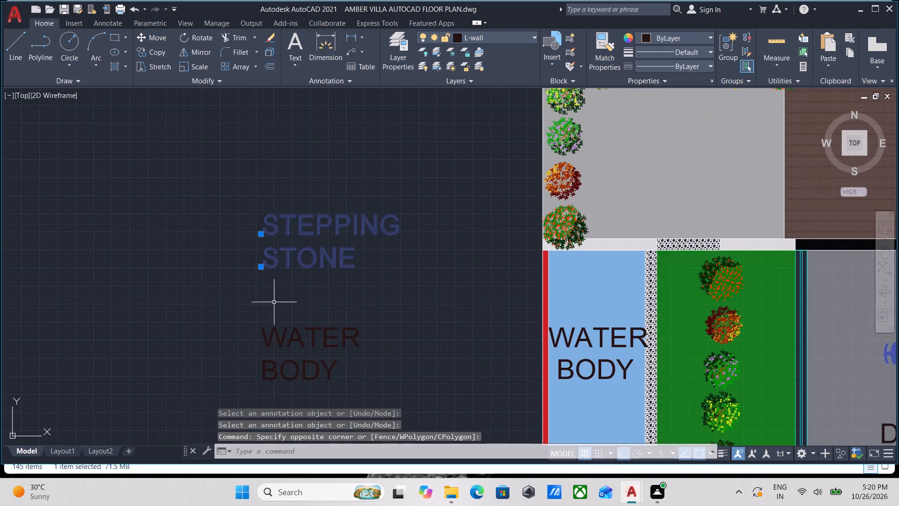
scroll(280, 284, down, 1)
middle_drag(280, 284, 273, 318)
text(CO)
key(Return)
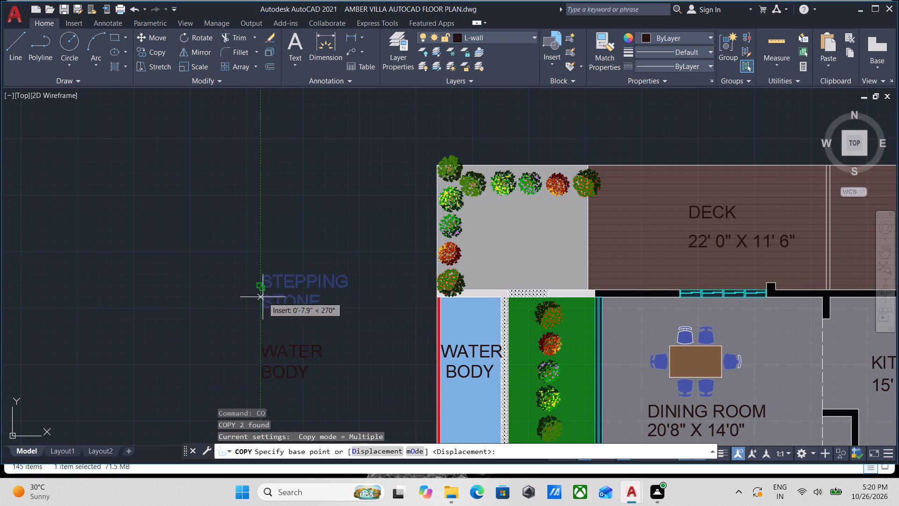
click(260, 310)
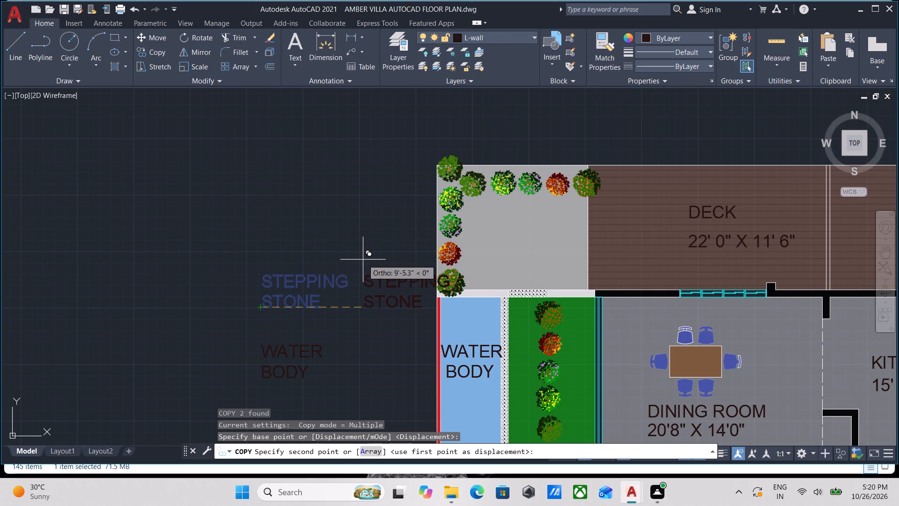
key(F8)
scroll(472, 247, up, 1)
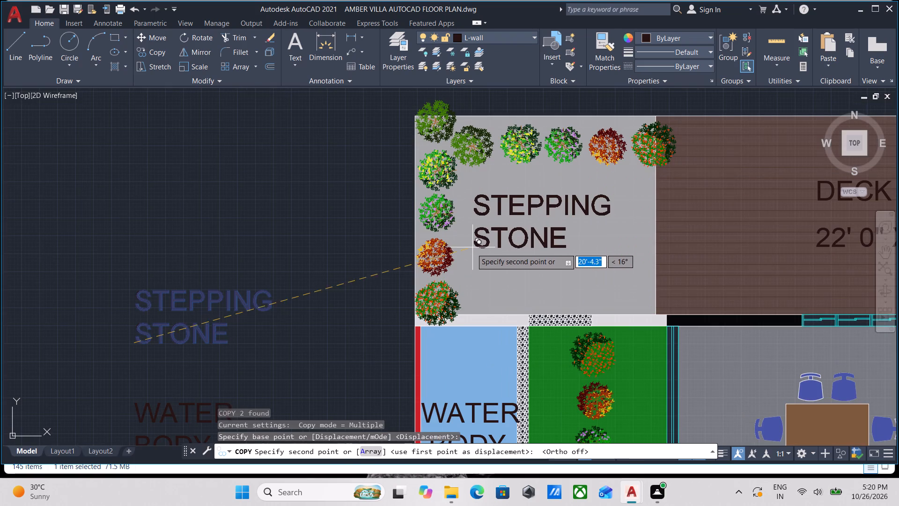
click(470, 249)
scroll(194, 225, down, 1)
middle_drag(195, 226, 198, 226)
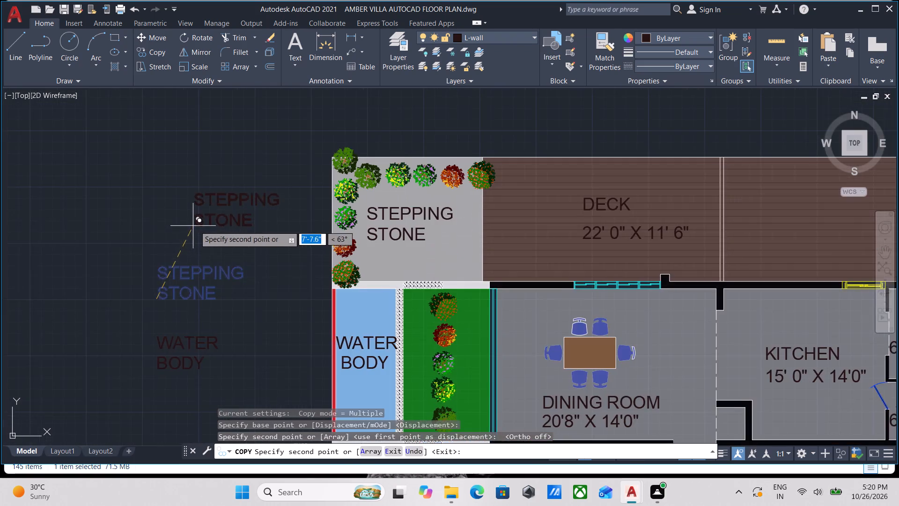
middle_drag(198, 226, 239, 243)
scroll(161, 225, down, 3)
key(Escape)
middle_drag(161, 225, 151, 240)
key(Escape)
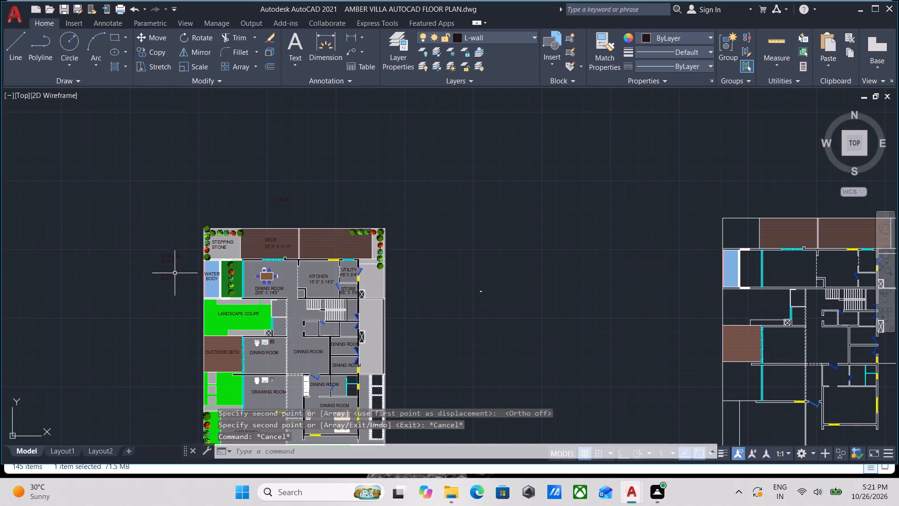
Change the DINING ROOM label in the upper of the two small rooms above the toilet area to MAID RO 1.
scroll(174, 275, up, 1)
middle_drag(168, 273, 192, 262)
scroll(187, 270, up, 1)
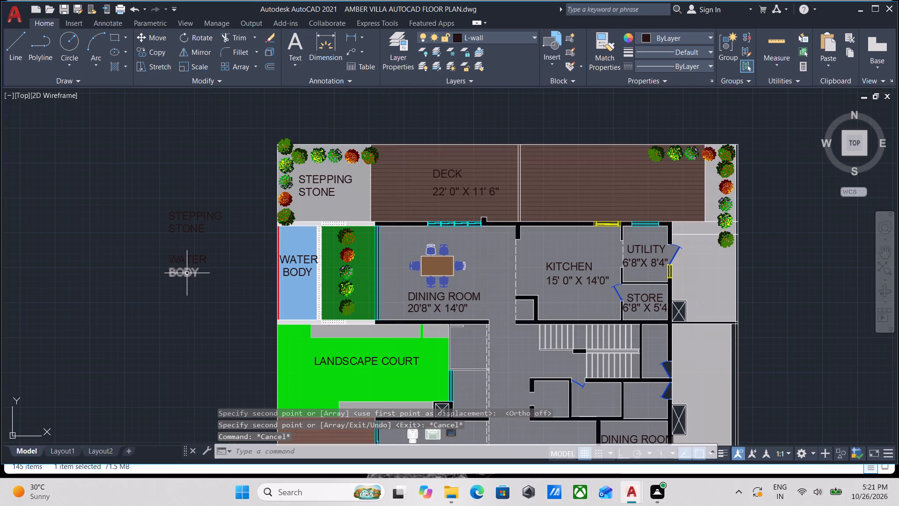
scroll(192, 263, down, 2)
scroll(335, 304, up, 2)
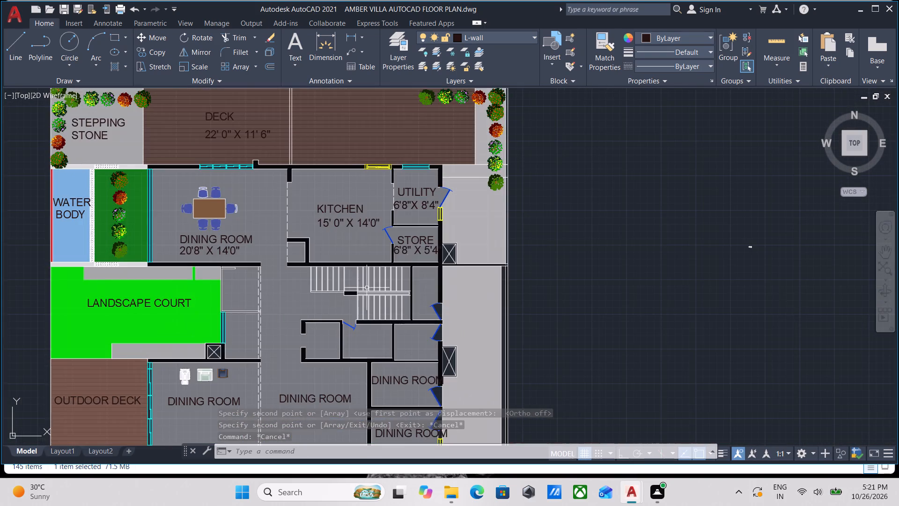
scroll(453, 271, down, 1)
middle_drag(453, 271, 386, 238)
scroll(361, 260, up, 2)
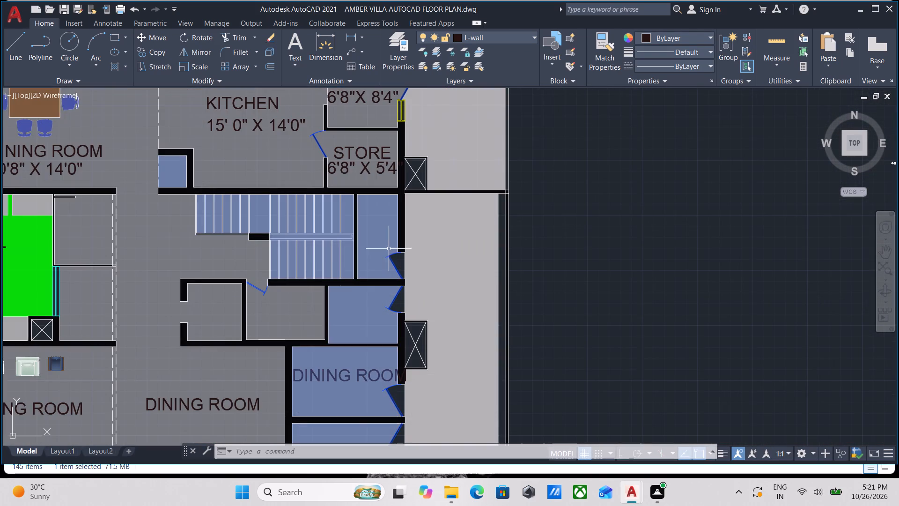
middle_drag(357, 287, 317, 200)
middle_drag(297, 268, 299, 231)
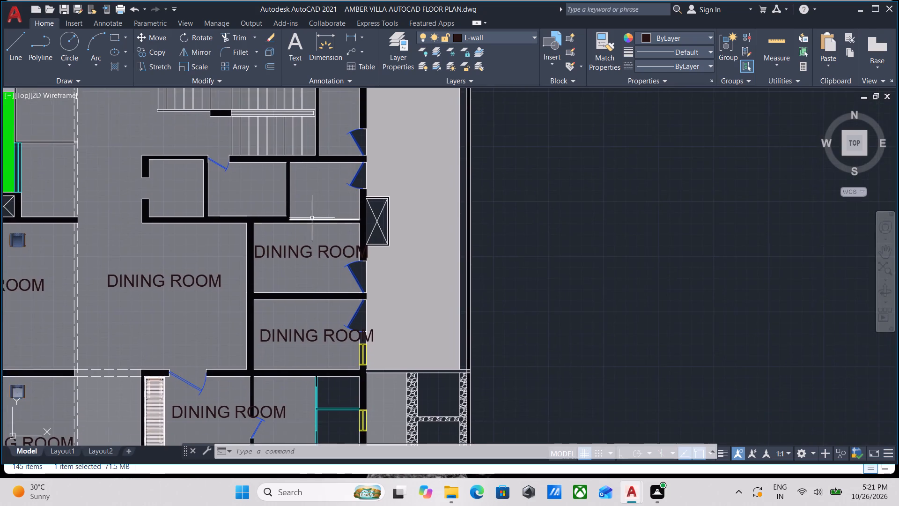
scroll(313, 217, down, 2)
middle_drag(346, 250, 397, 253)
scroll(365, 264, up, 2)
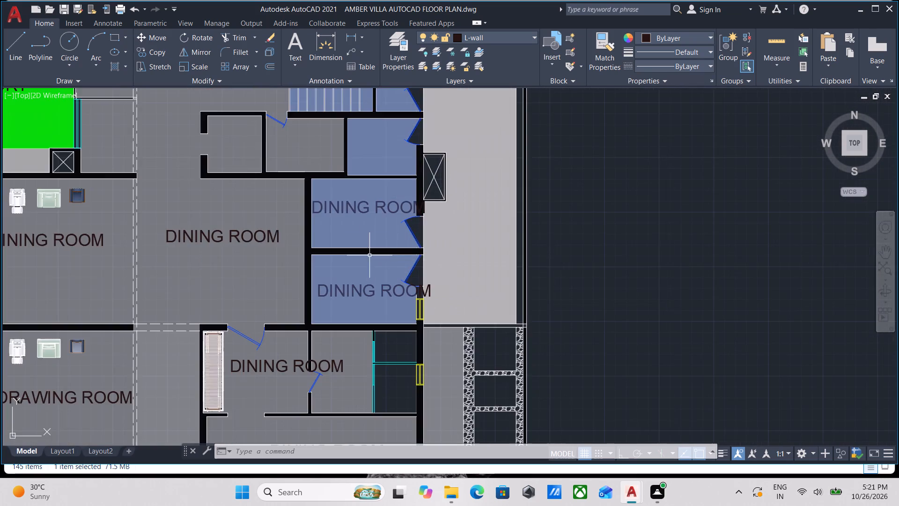
scroll(363, 231, up, 3)
scroll(361, 204, down, 1)
middle_drag(360, 207, 349, 268)
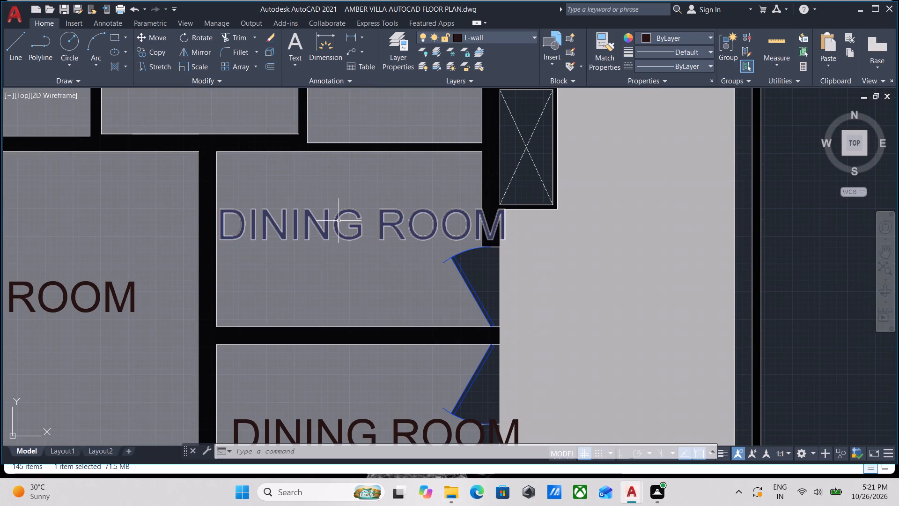
double_click(338, 221)
text(MA)
text(ID)
key(space)
key(r)
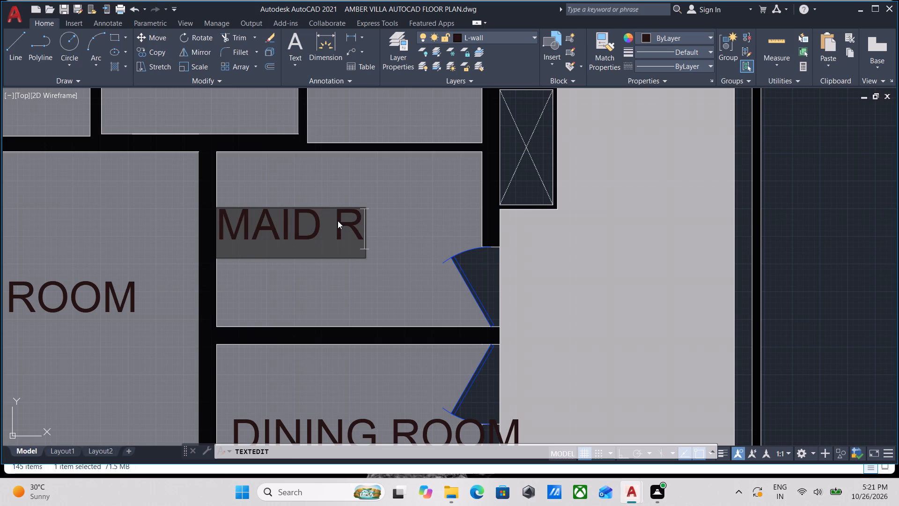
text(O)
key(space)
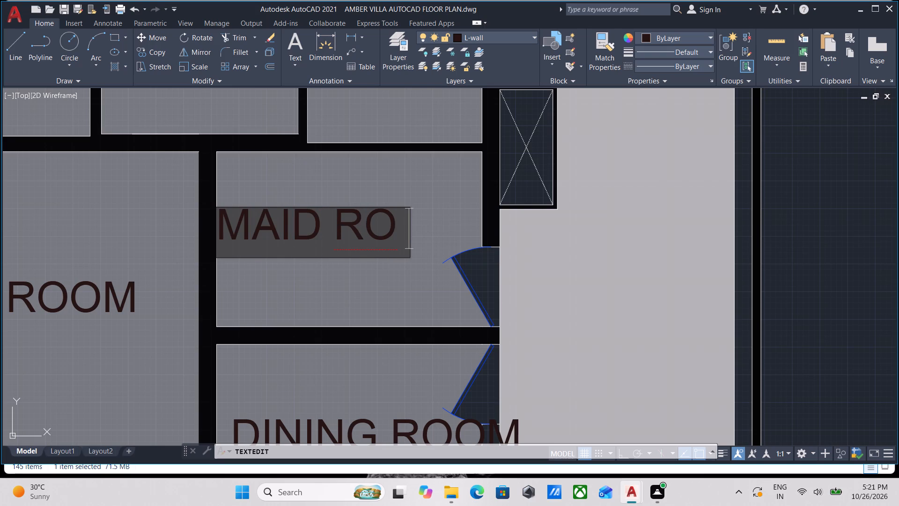
key(1)
key(Return)
key(Return)
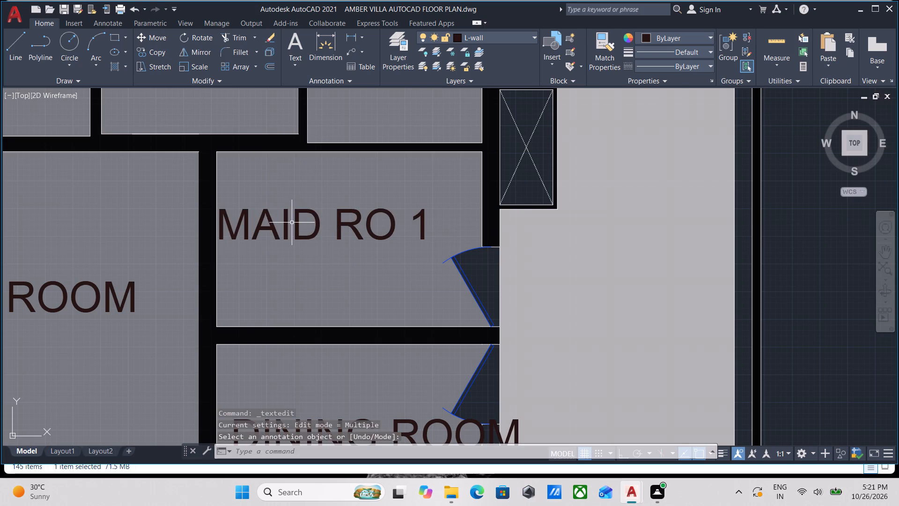
Change the DINING ROOM label in the small room directly below MAID RO 1 to MAID RM 2.
scroll(316, 226, down, 2)
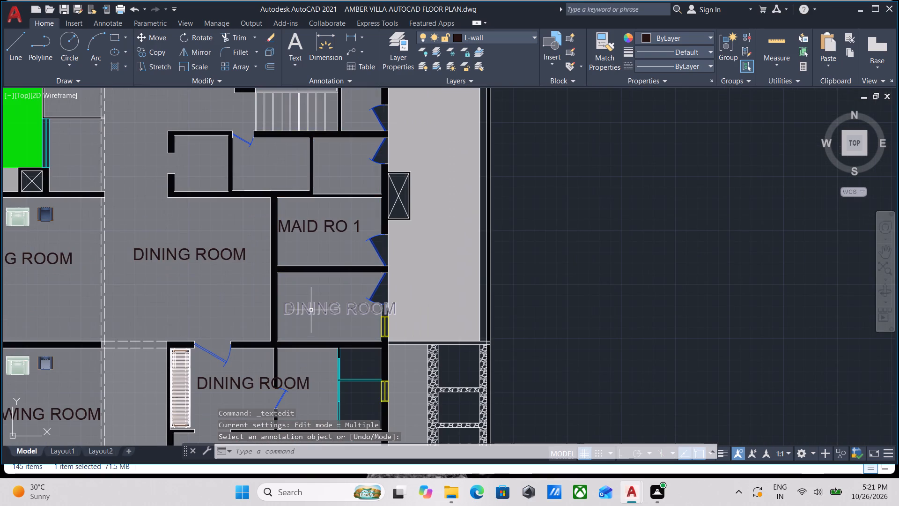
double_click(311, 310)
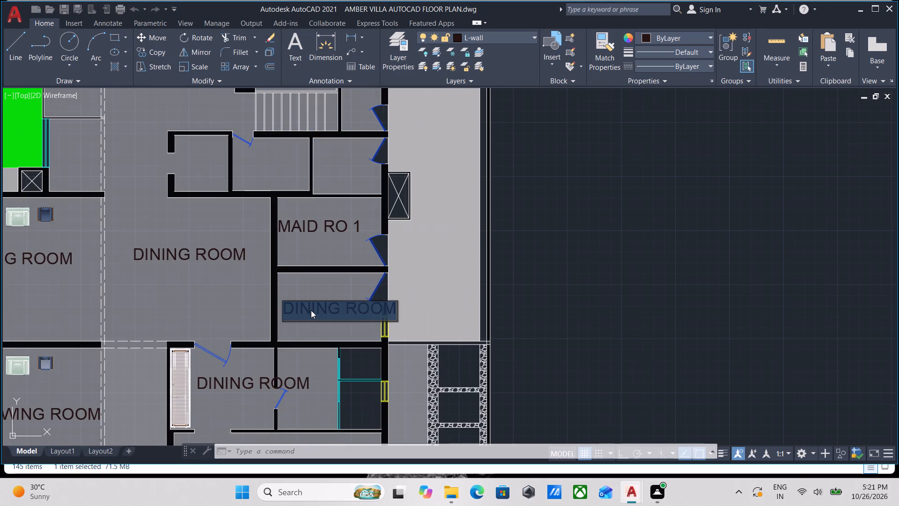
text(MAID)
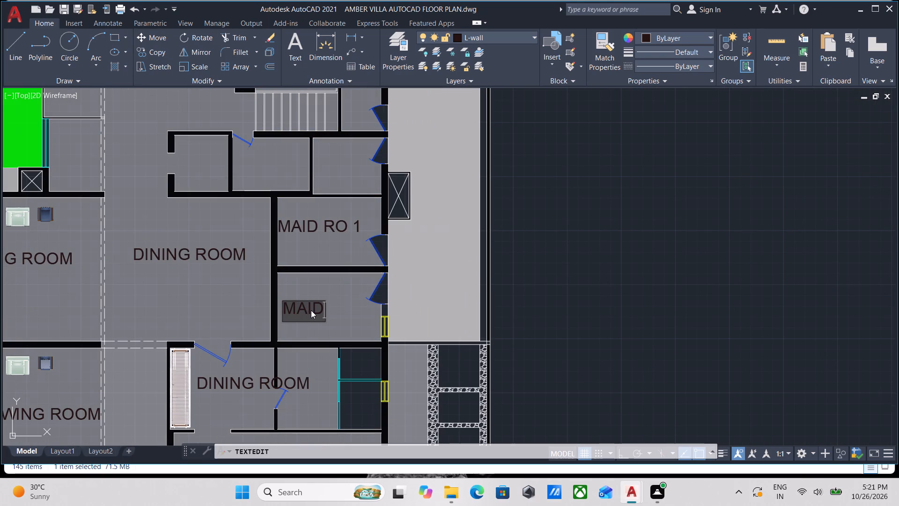
key(space)
text(R)
key(o)
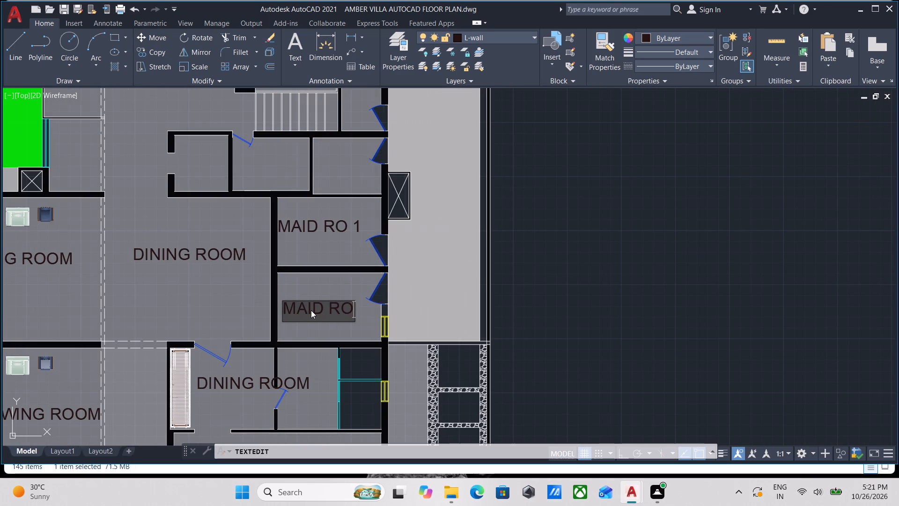
key(BackSpace)
key(m)
key(space)
text(2)
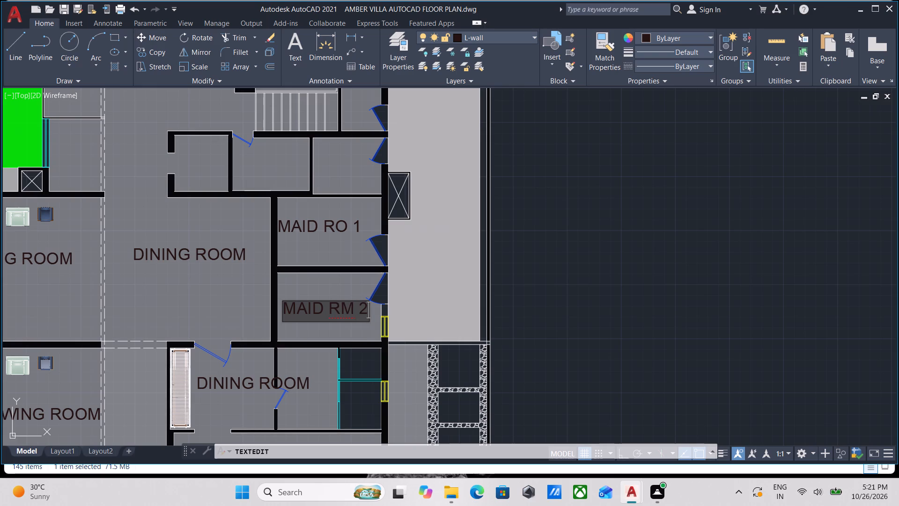
key(Return)
key(Return)
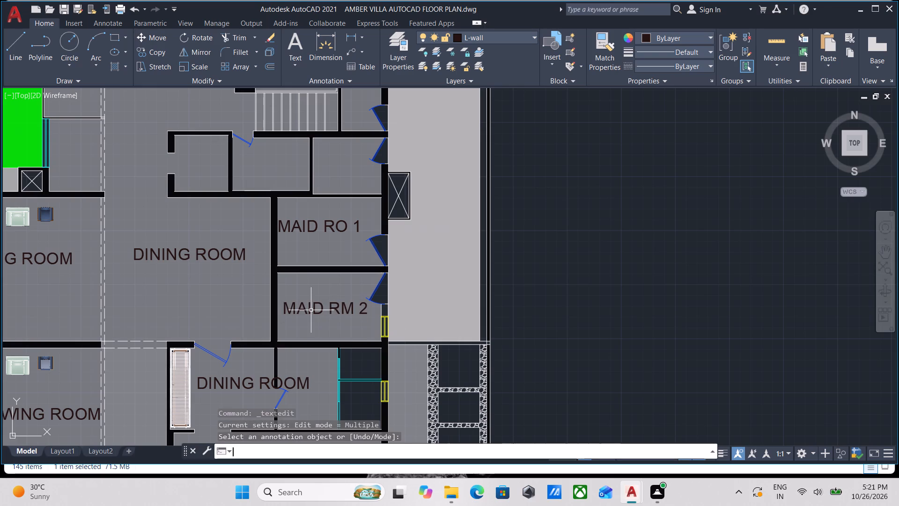
Correct the MAID RO 1 label to MAID RM 1.
scroll(322, 230, up, 2)
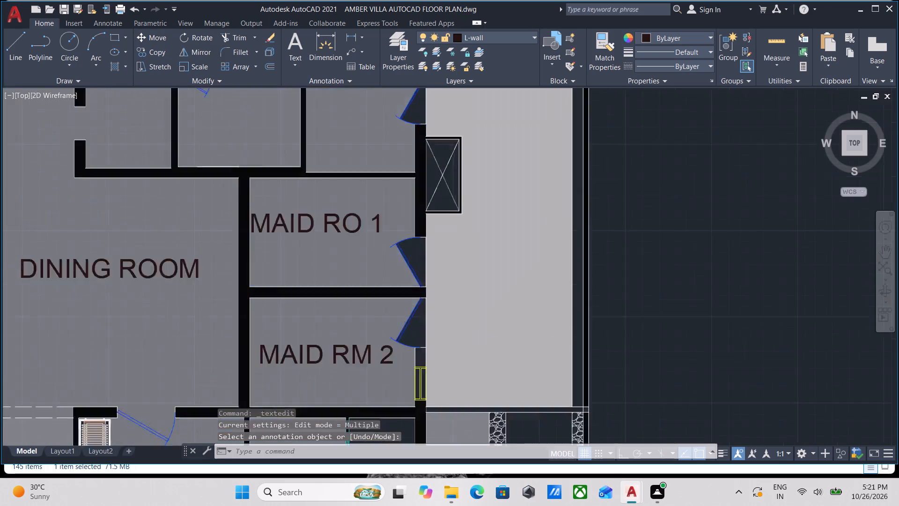
scroll(322, 230, up, 1)
scroll(269, 211, up, 1)
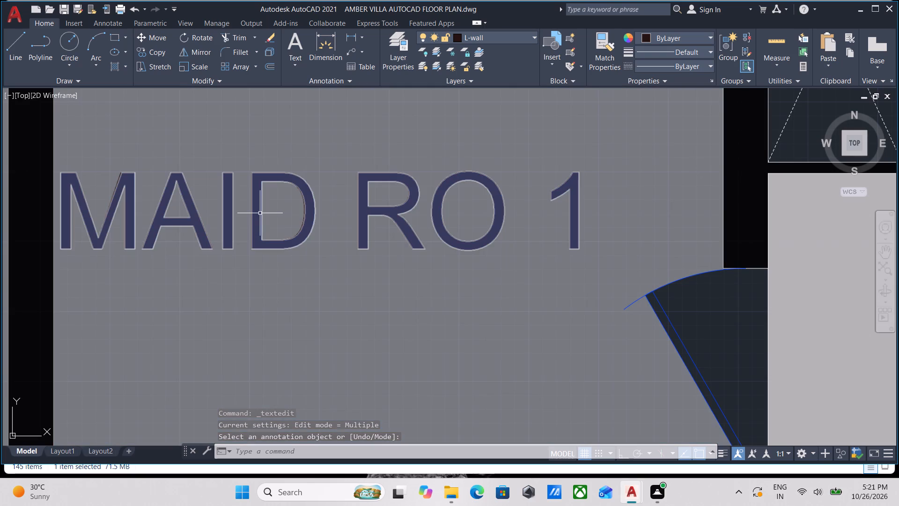
double_click(260, 213)
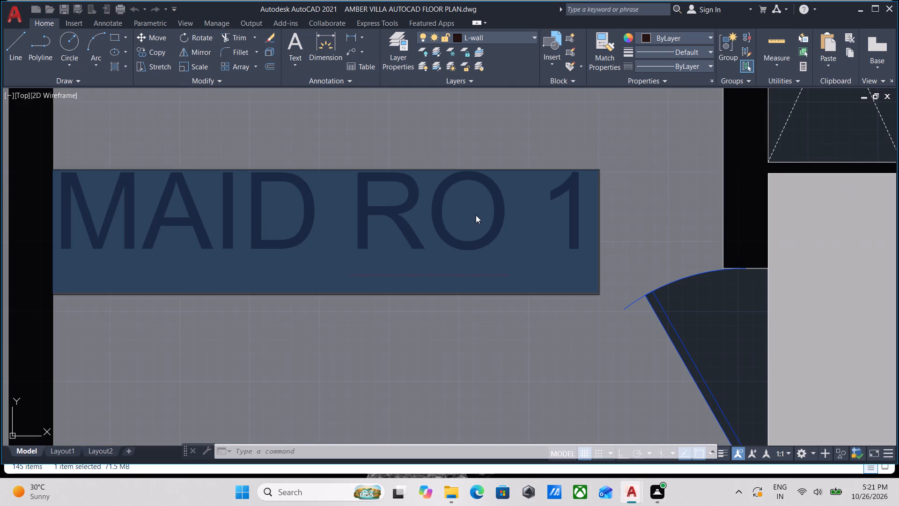
click(496, 221)
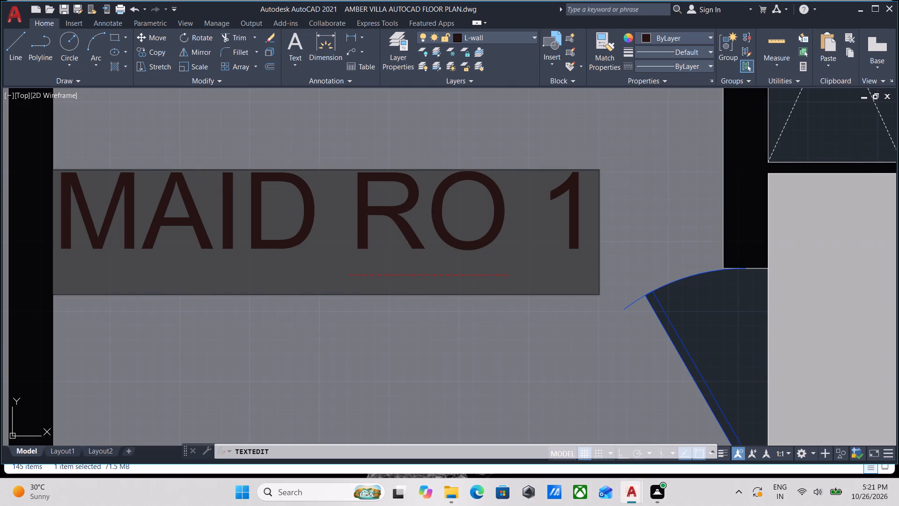
key(BackSpace)
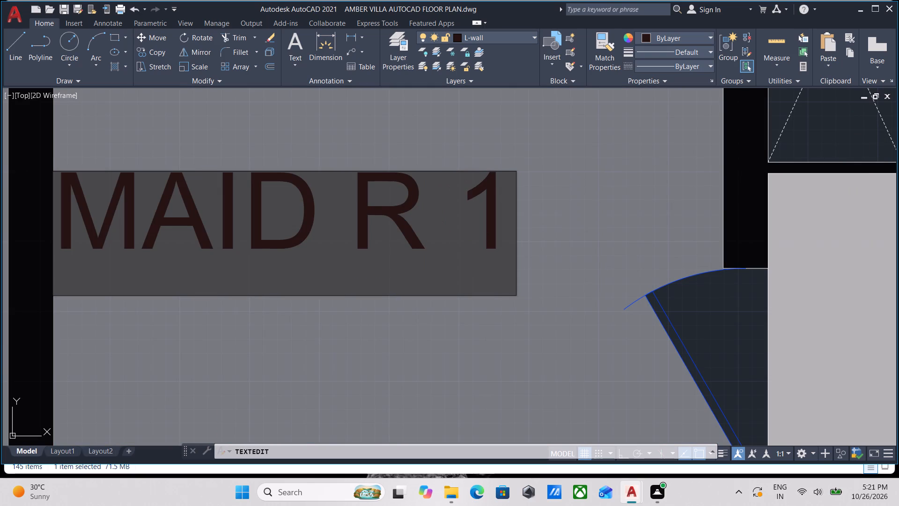
key(m)
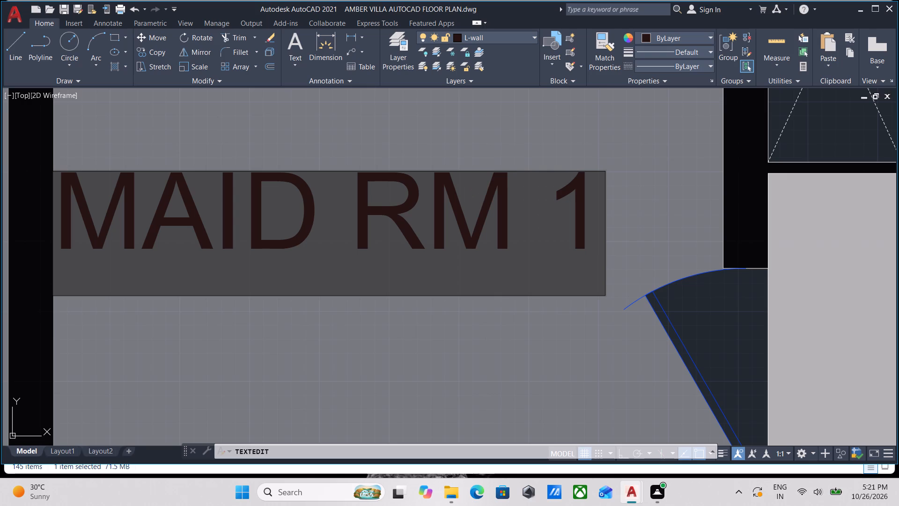
click(584, 203)
key(Return)
key(Return)
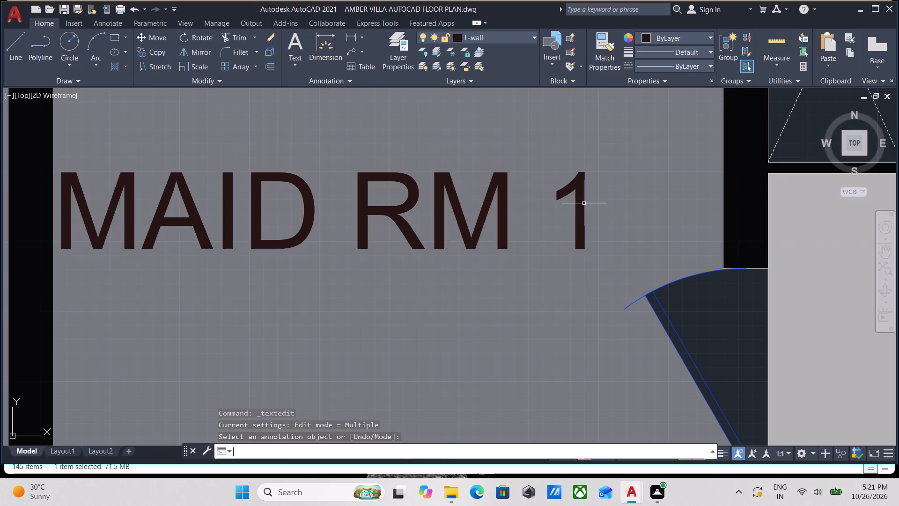
Examine the maid rooms, the staircase area and the overall floor plan for the room labels.
scroll(491, 240, down, 4)
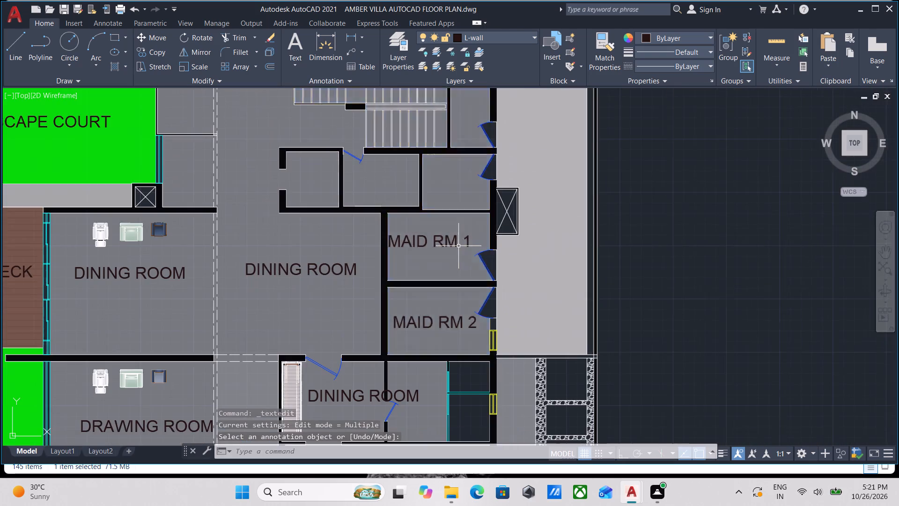
middle_drag(461, 247, 471, 263)
scroll(444, 261, up, 2)
scroll(376, 244, up, 2)
scroll(368, 246, down, 1)
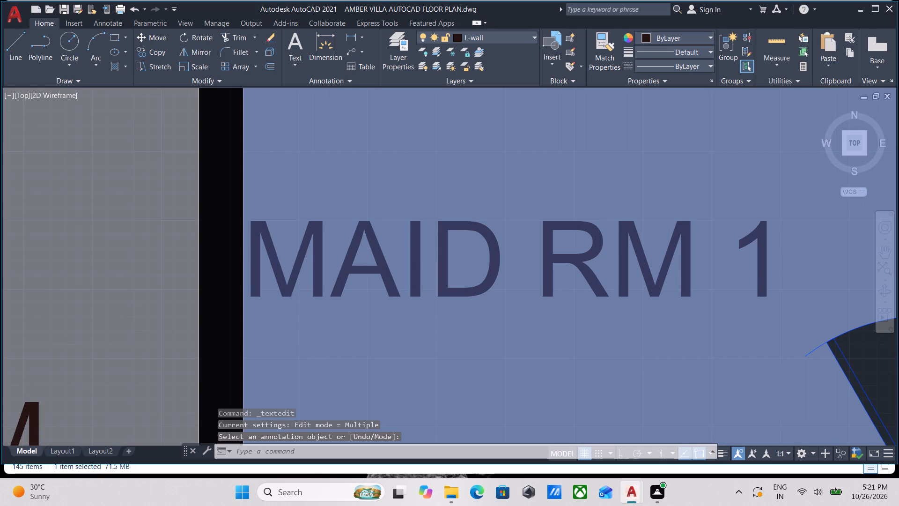
scroll(368, 246, down, 3)
middle_drag(368, 246, 354, 297)
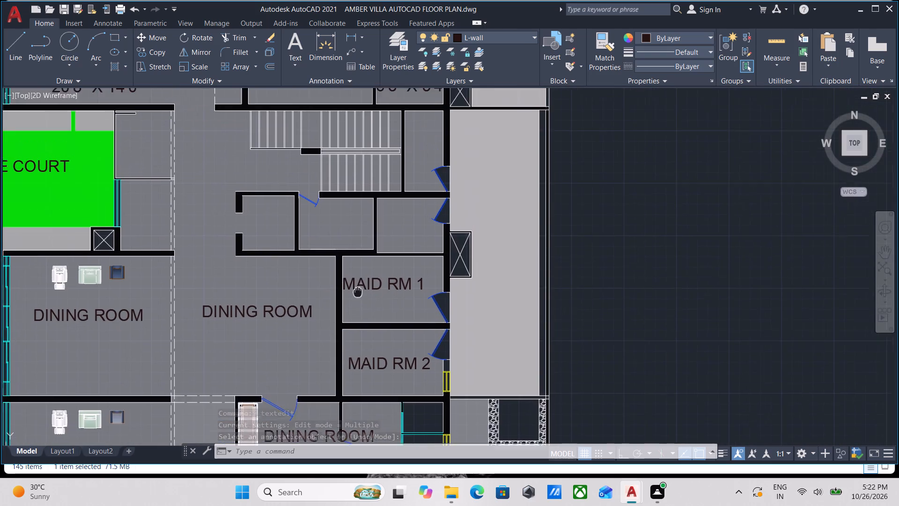
middle_drag(354, 297, 350, 299)
scroll(347, 288, up, 2)
scroll(351, 285, down, 2)
middle_drag(351, 285, 349, 326)
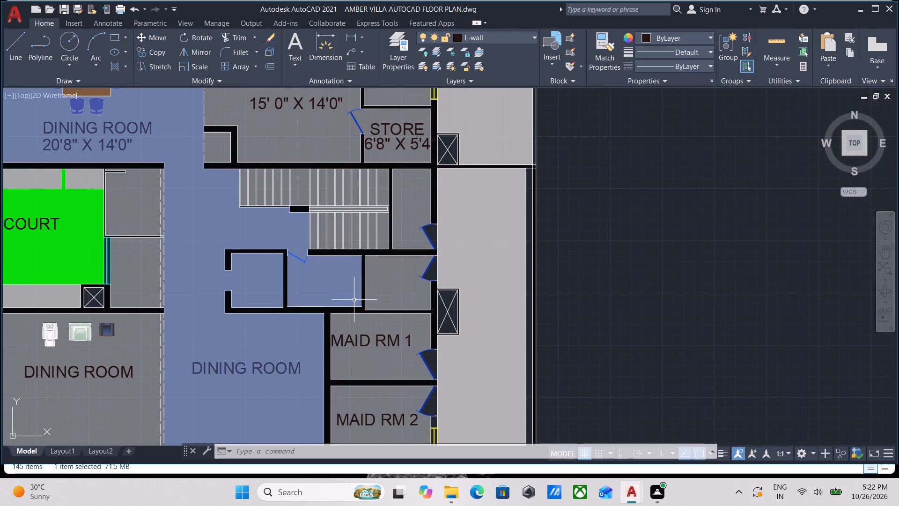
scroll(357, 264, down, 2)
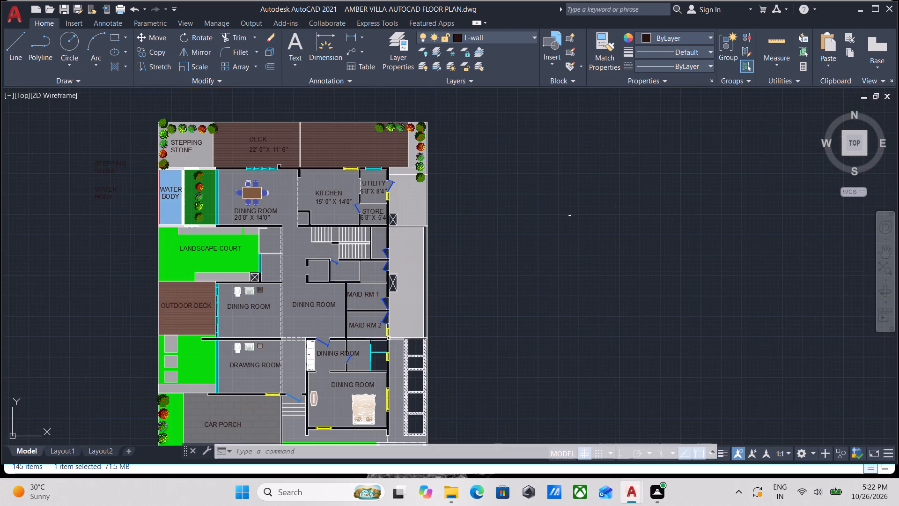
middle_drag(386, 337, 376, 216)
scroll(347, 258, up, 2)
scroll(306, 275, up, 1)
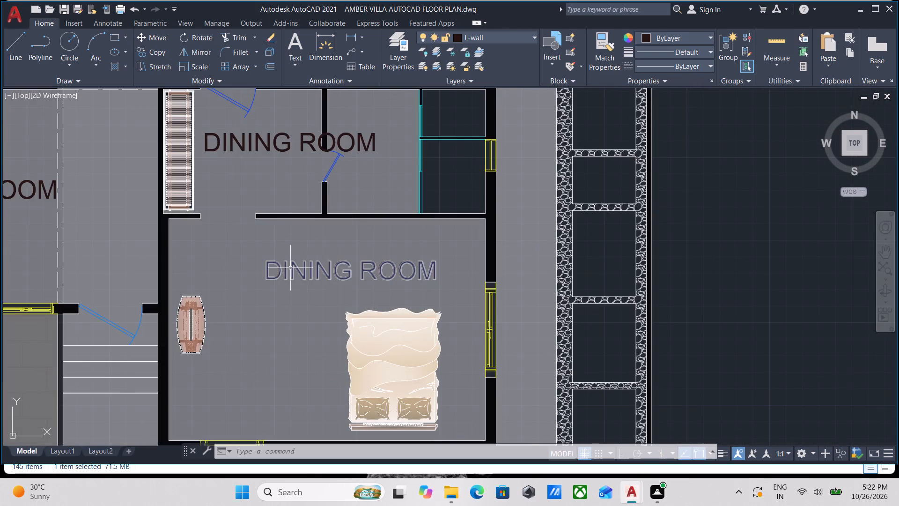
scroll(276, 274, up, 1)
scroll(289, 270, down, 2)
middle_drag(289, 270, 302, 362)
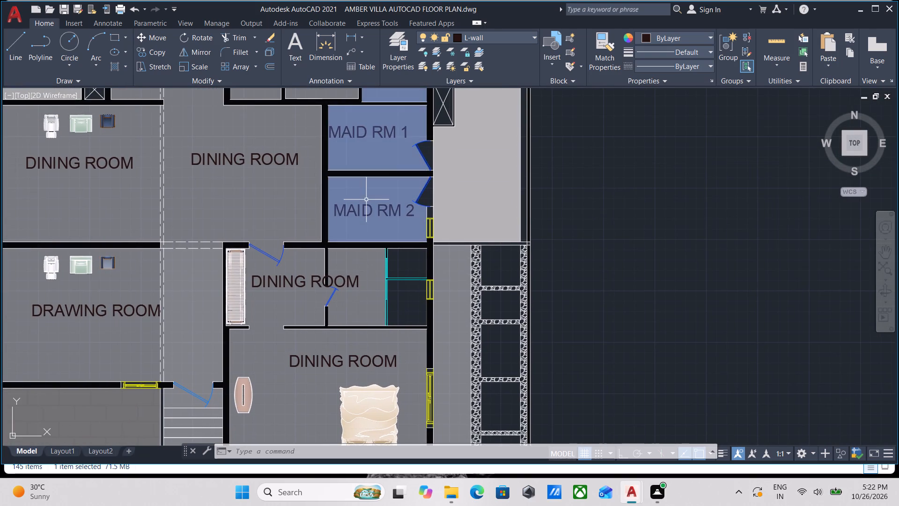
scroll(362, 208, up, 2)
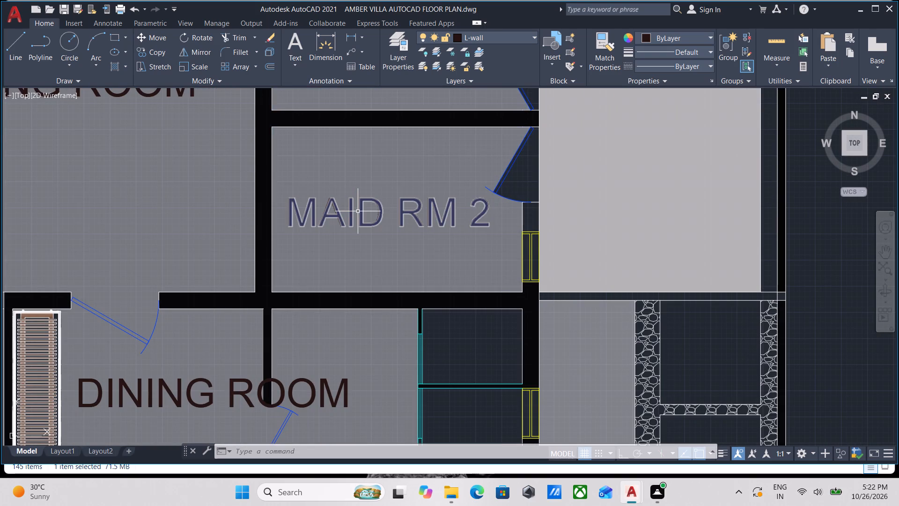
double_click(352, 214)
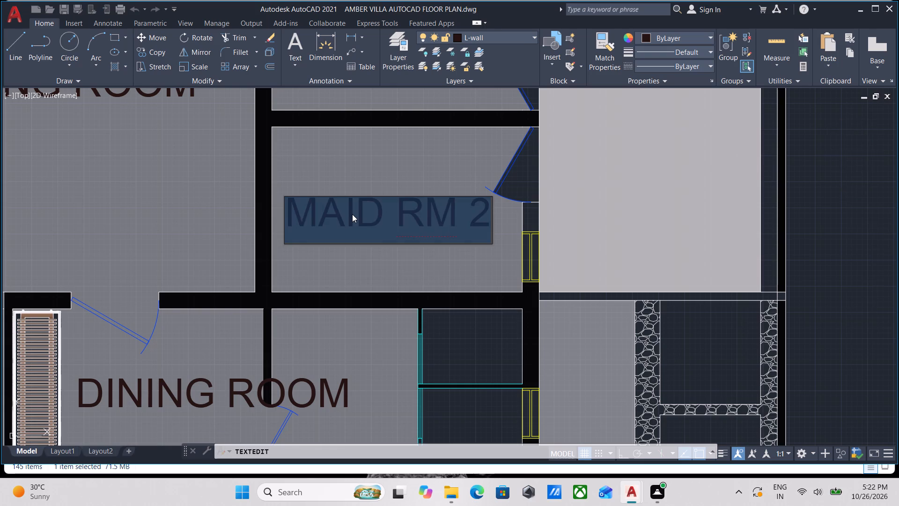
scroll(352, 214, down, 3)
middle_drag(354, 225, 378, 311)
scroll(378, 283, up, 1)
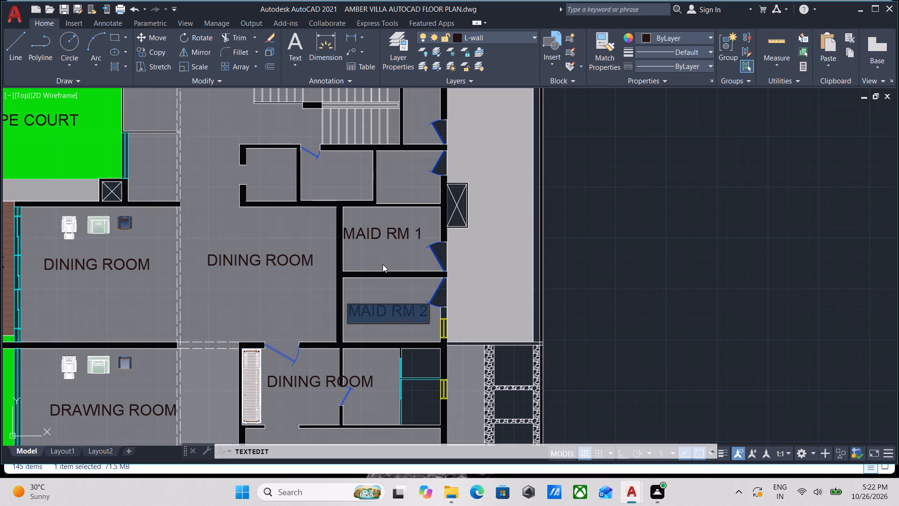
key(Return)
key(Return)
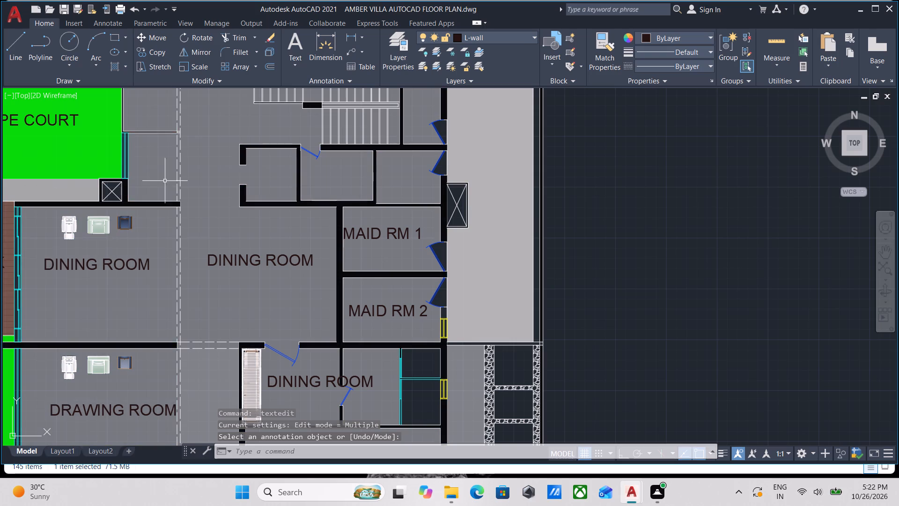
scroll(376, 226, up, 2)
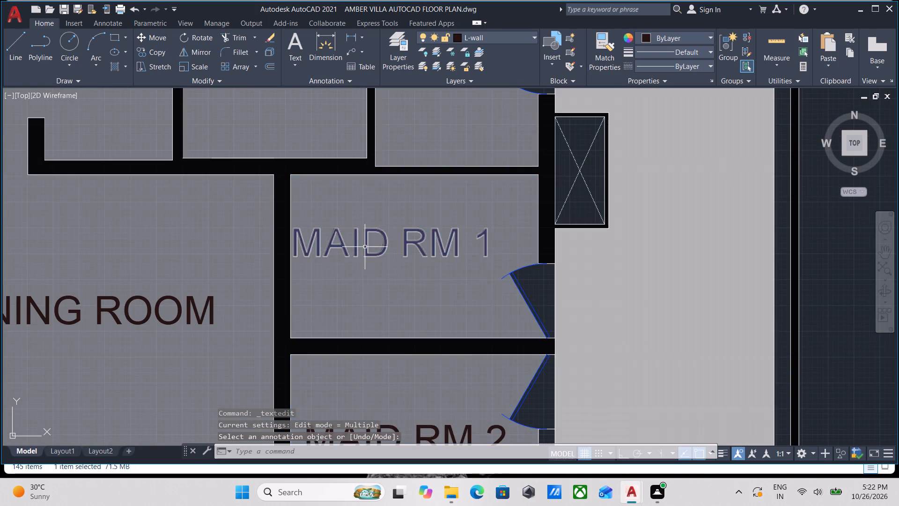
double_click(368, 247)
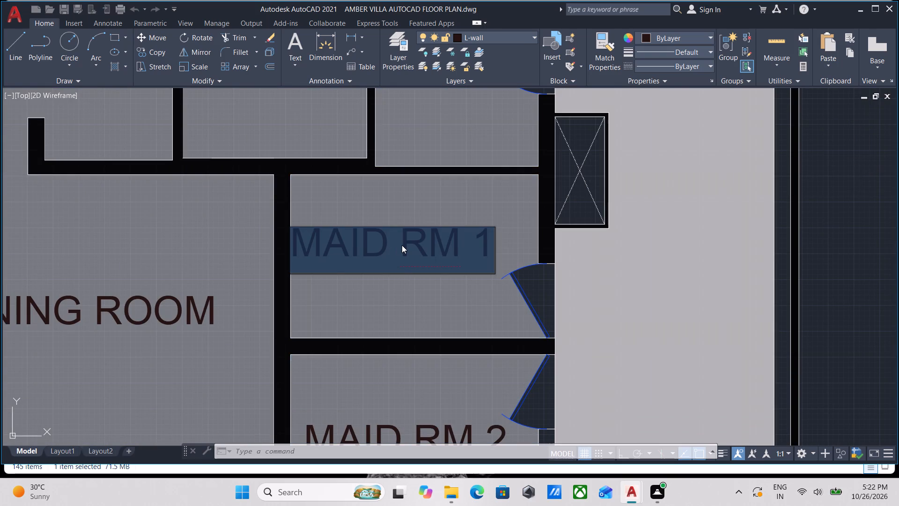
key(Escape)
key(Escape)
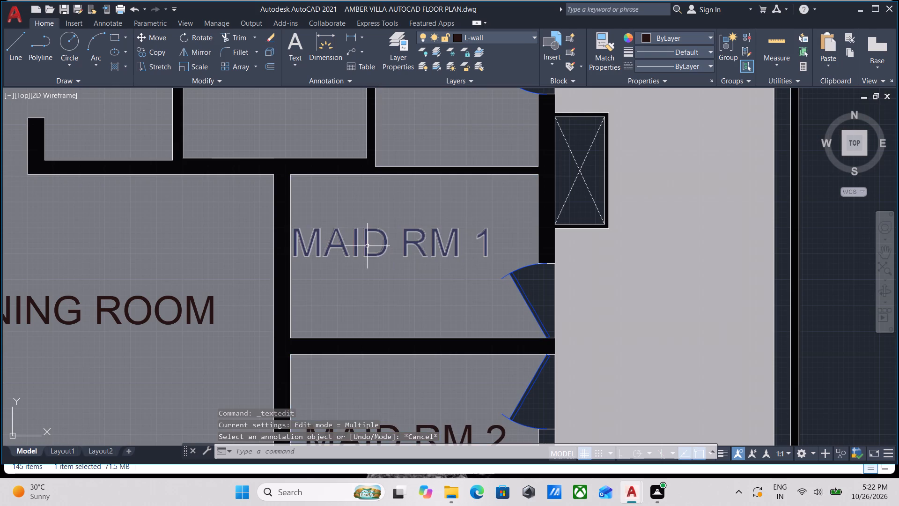
Copy the MAID RM 1 label straight down about 1'-6" within the same room.
click(367, 246)
key(c)
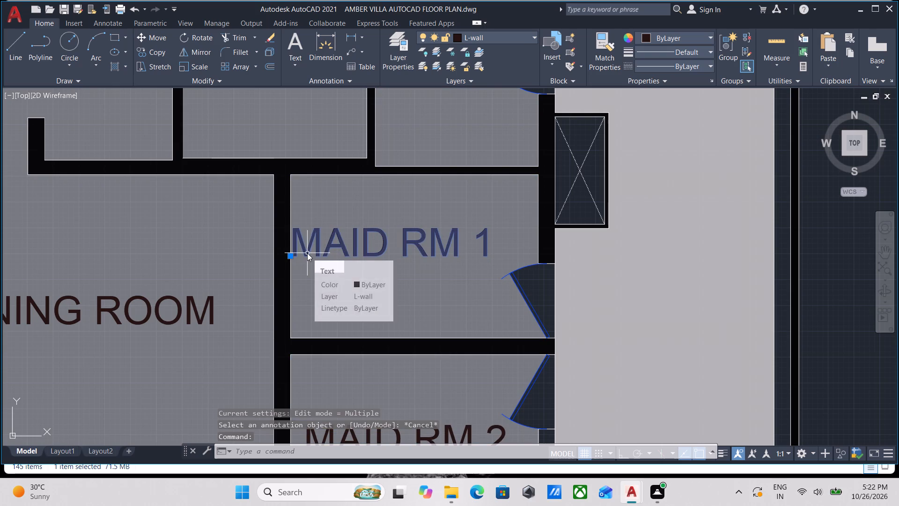
key(o)
key(Return)
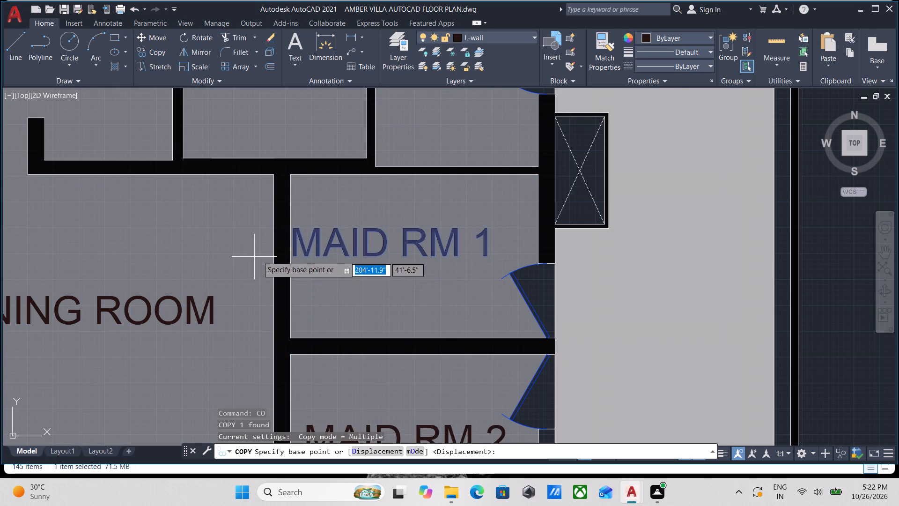
click(291, 257)
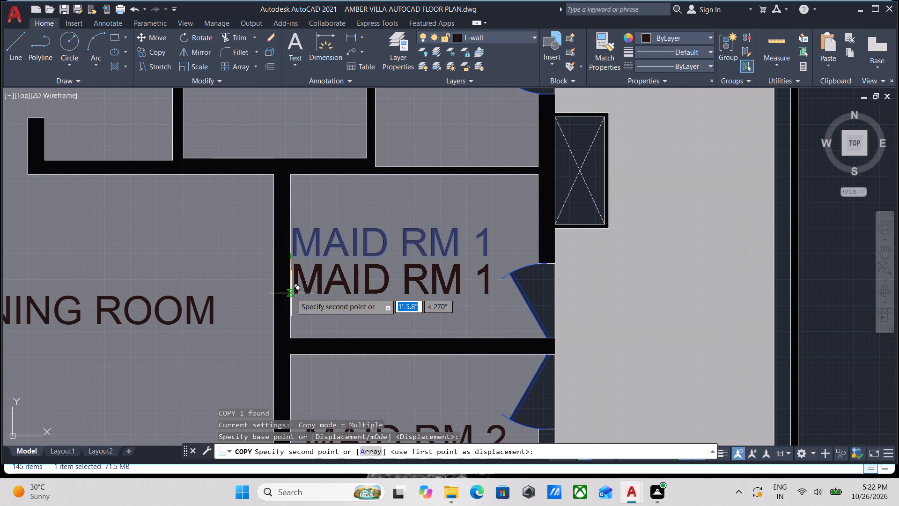
click(291, 294)
key(Escape)
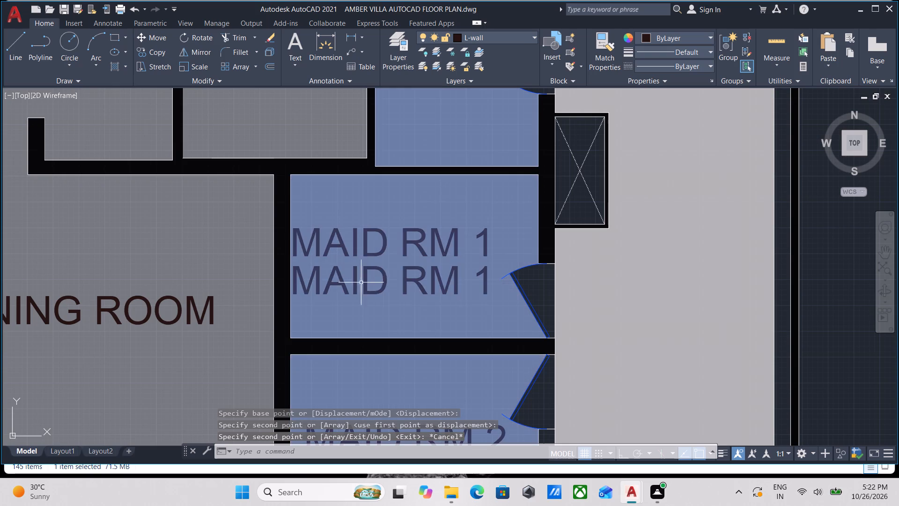
Change the copied lower label in MAID RM 1 to the room size 10' 0" x 6' 7".
scroll(338, 284, up, 2)
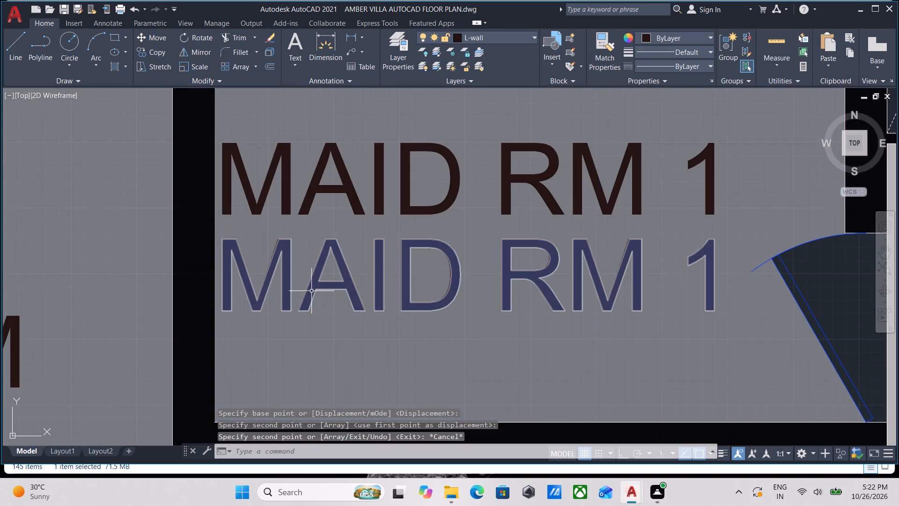
double_click(311, 291)
key(Escape)
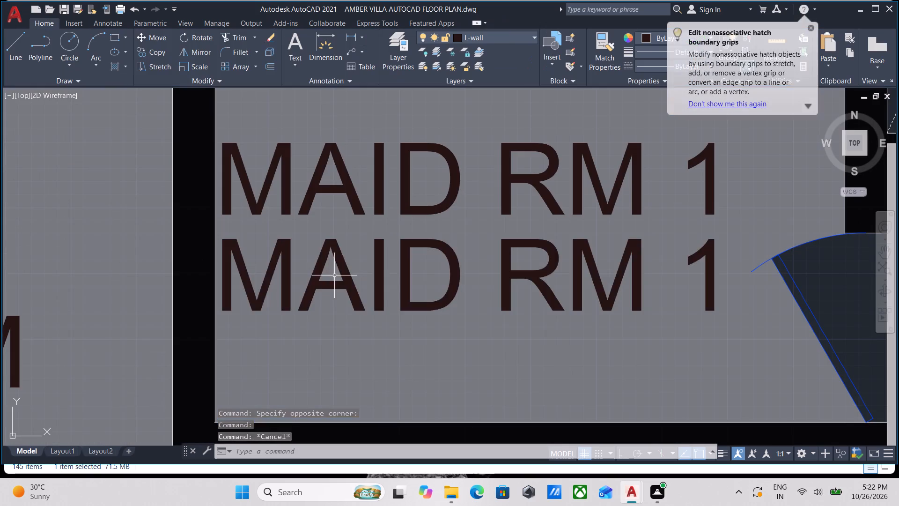
key(Escape)
double_click(354, 285)
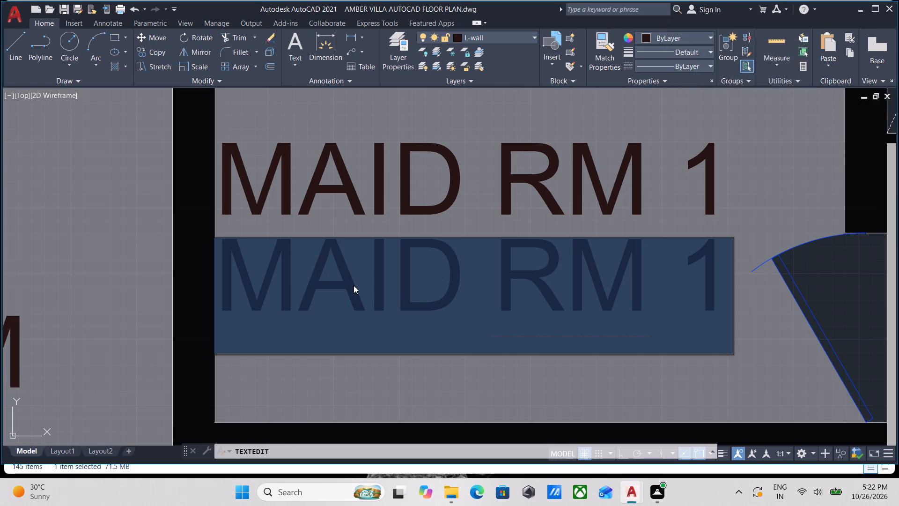
key(1)
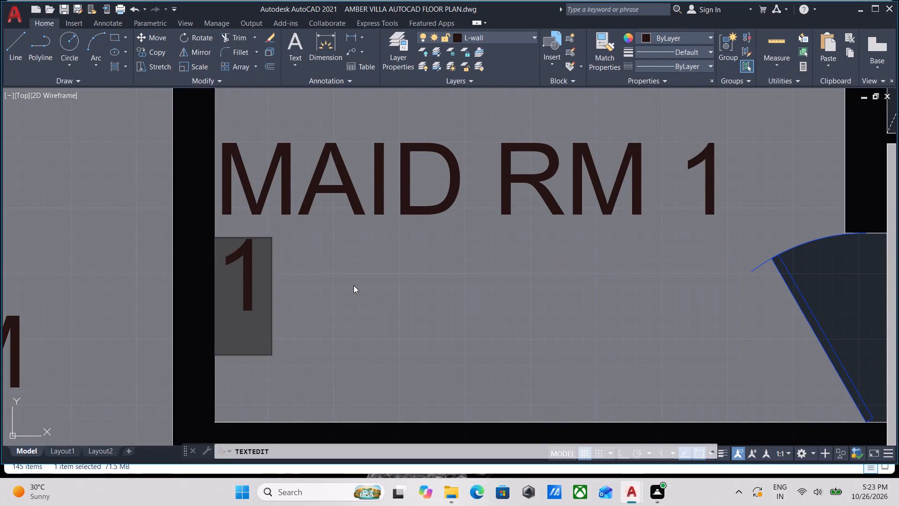
key(0)
key(apostrophe)
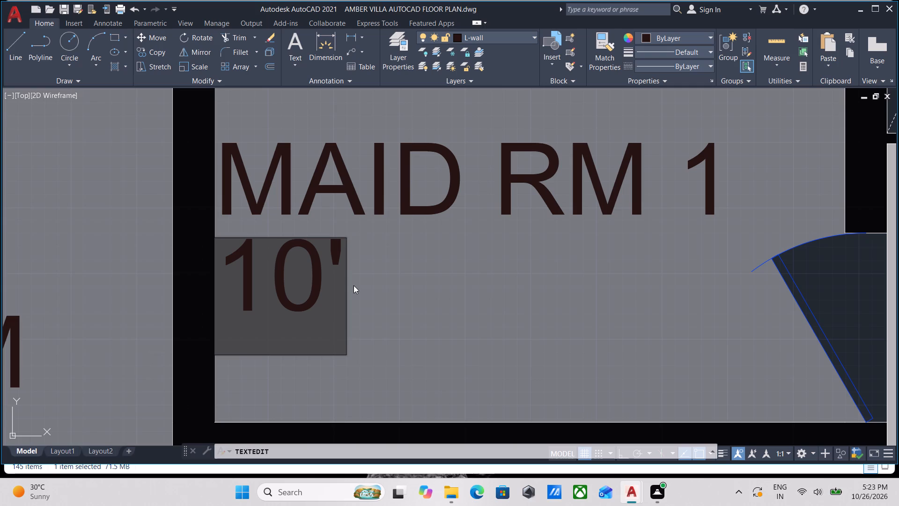
key(space)
key(BackSpace)
key(shift+parenright)
key(BackSpace)
key(shift+parenright)
key(BackSpace)
key(space)
text(0)
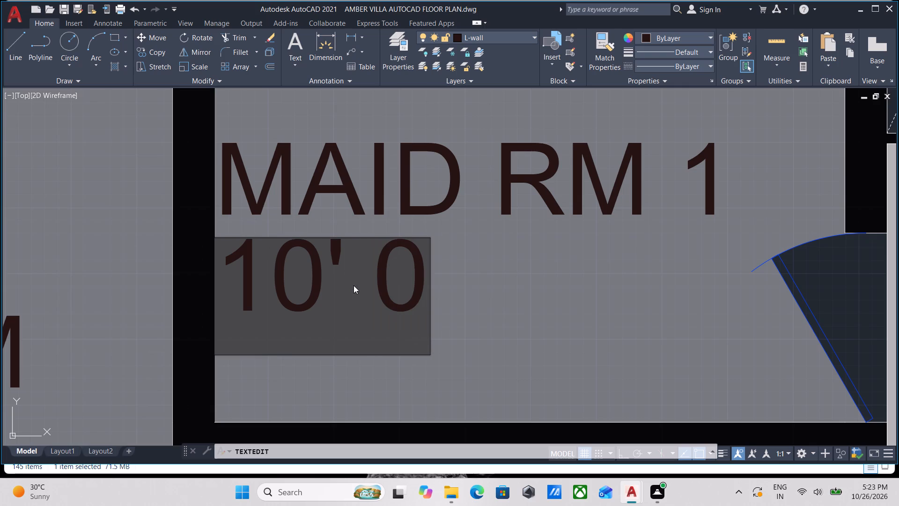
key(BackSpace)
key(shift+quotedbl)
key(space)
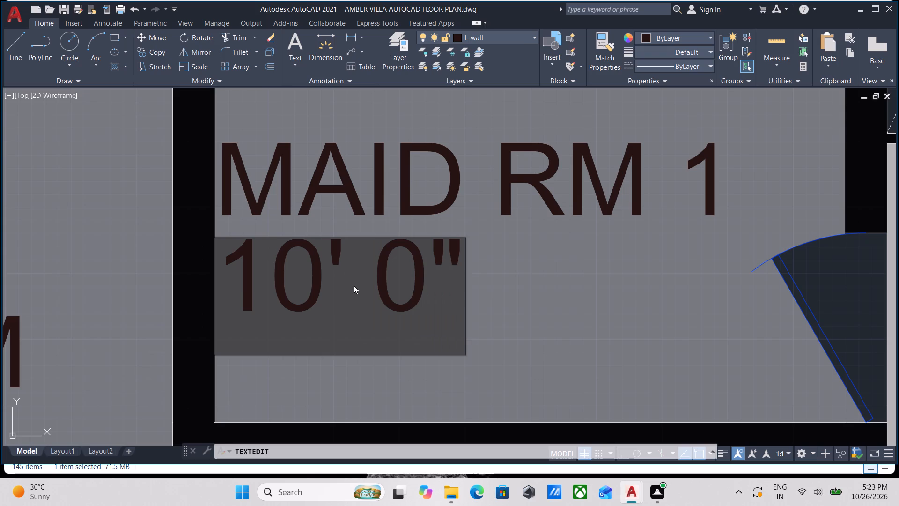
text(x)
key(space)
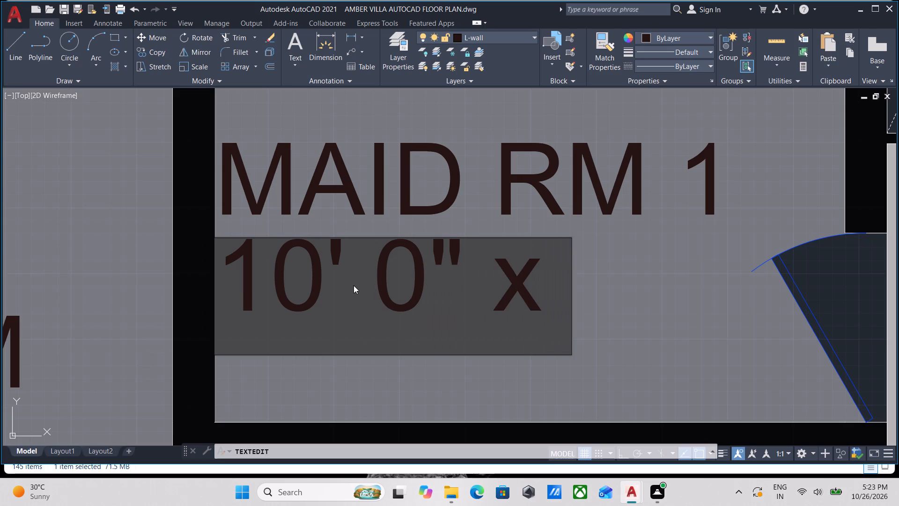
key(5)
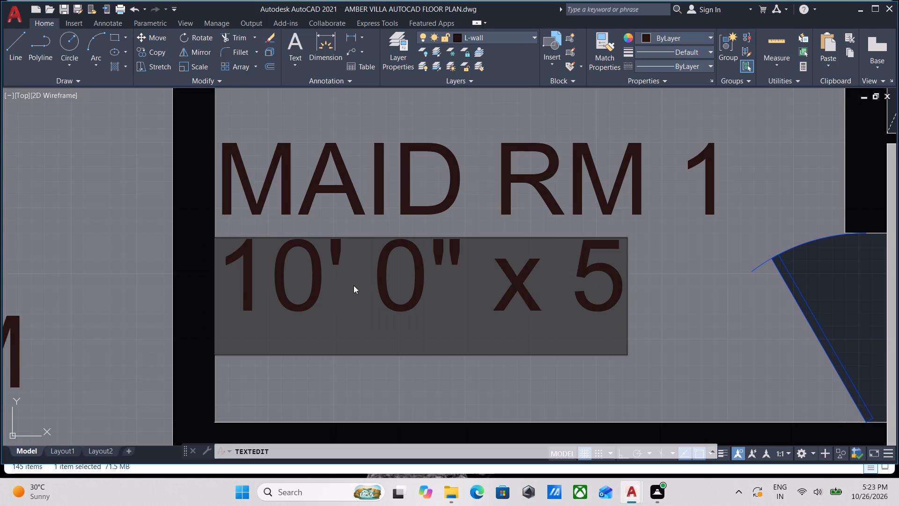
key(BackSpace)
key(6)
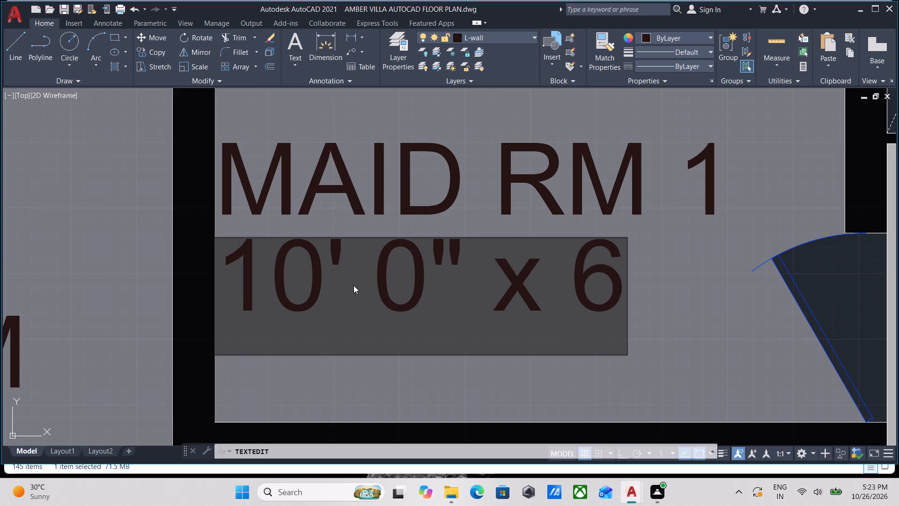
key(apostrophe)
key(space)
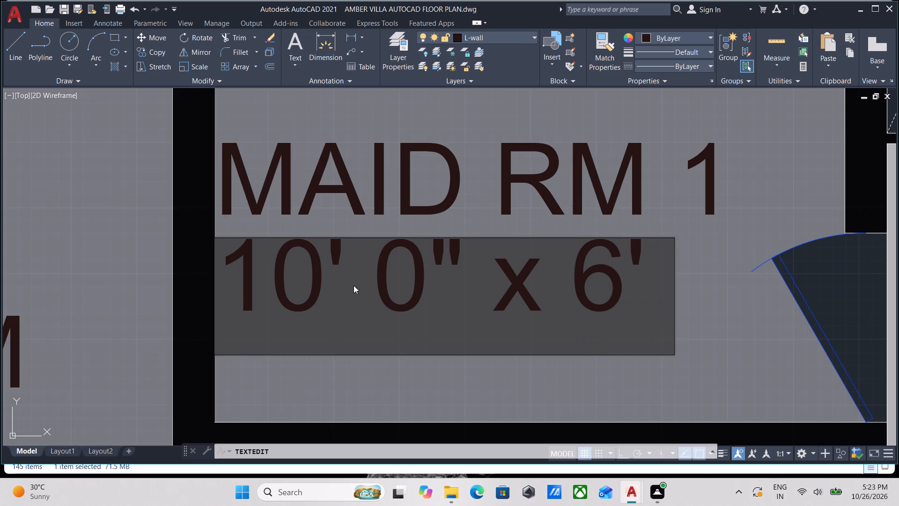
key(7)
key(shift+quotedbl)
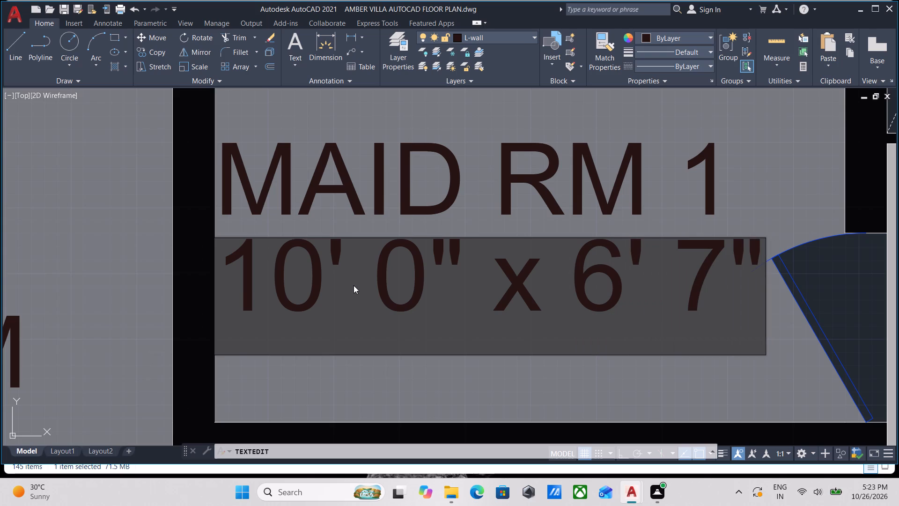
key(Return)
key(Return)
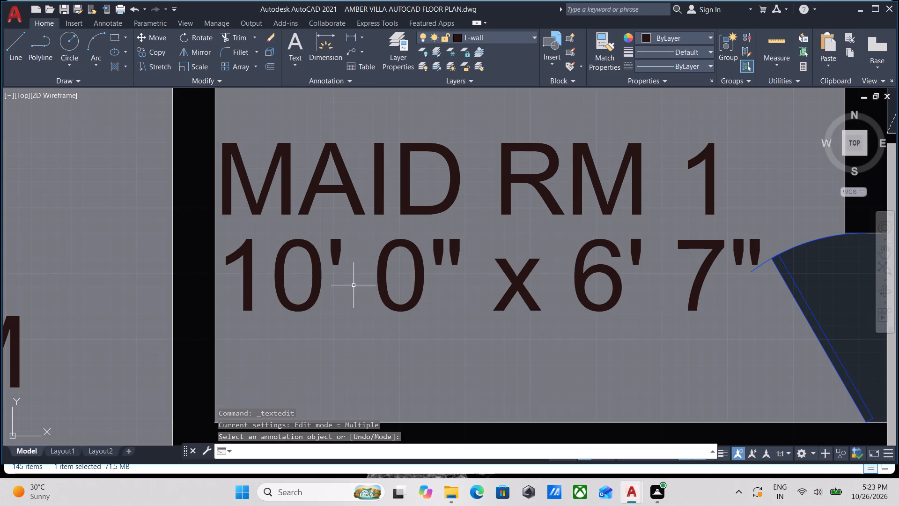
Copy the 10' 0" x 6' 7" room size text from MAID RM 1 straight down about 8' to below the MAID RM 2 label.
scroll(354, 285, down, 3)
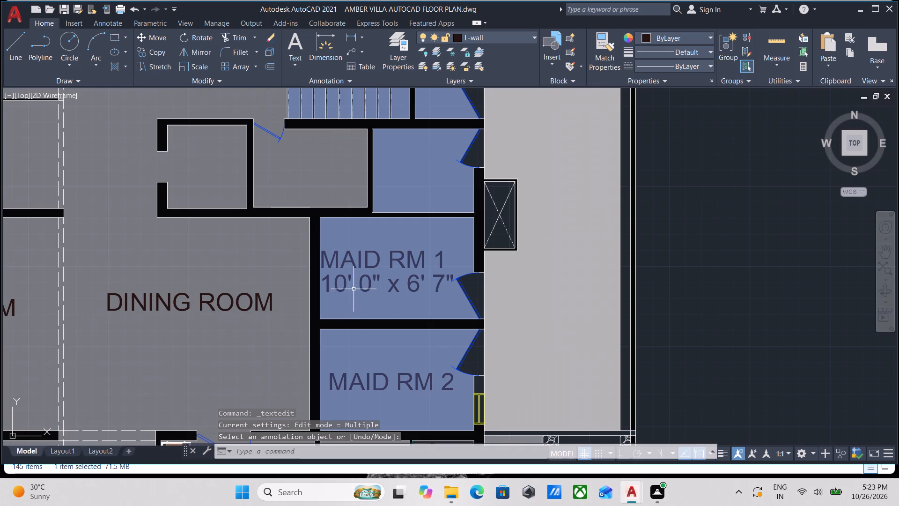
scroll(357, 286, up, 1)
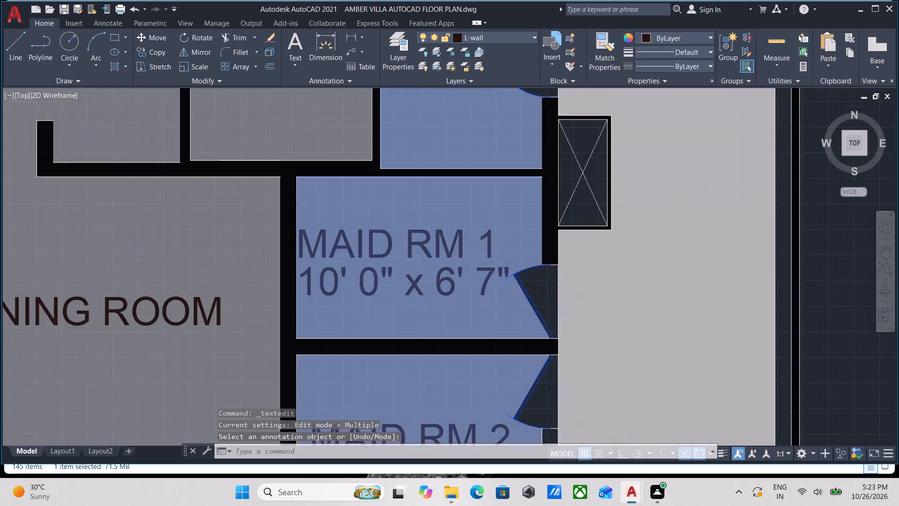
scroll(358, 286, up, 1)
click(366, 283)
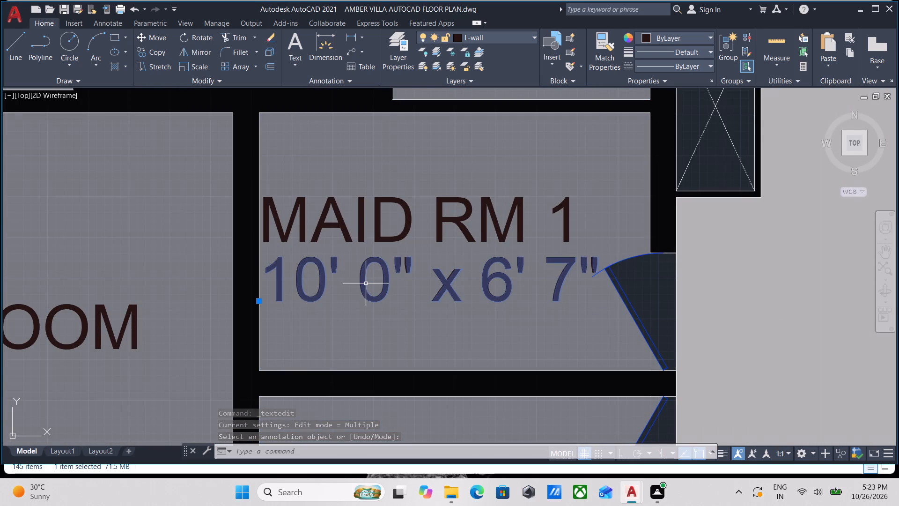
text(co)
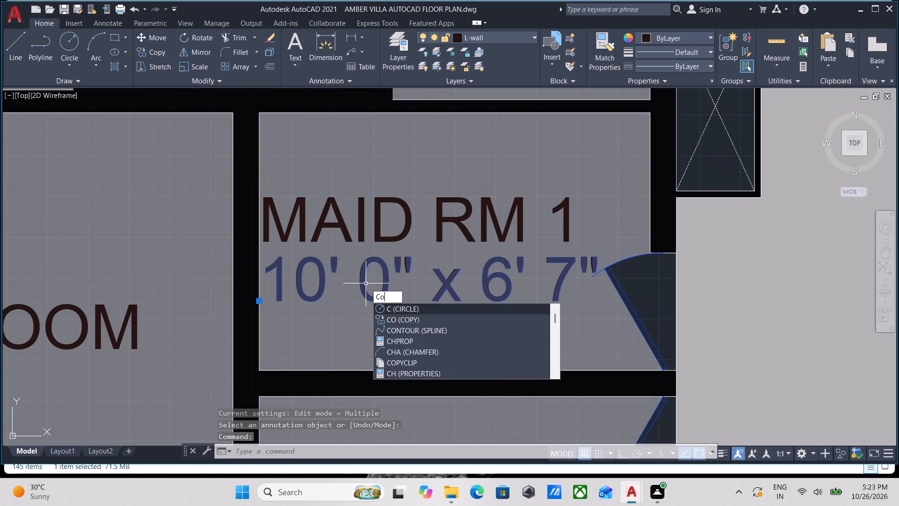
key(Return)
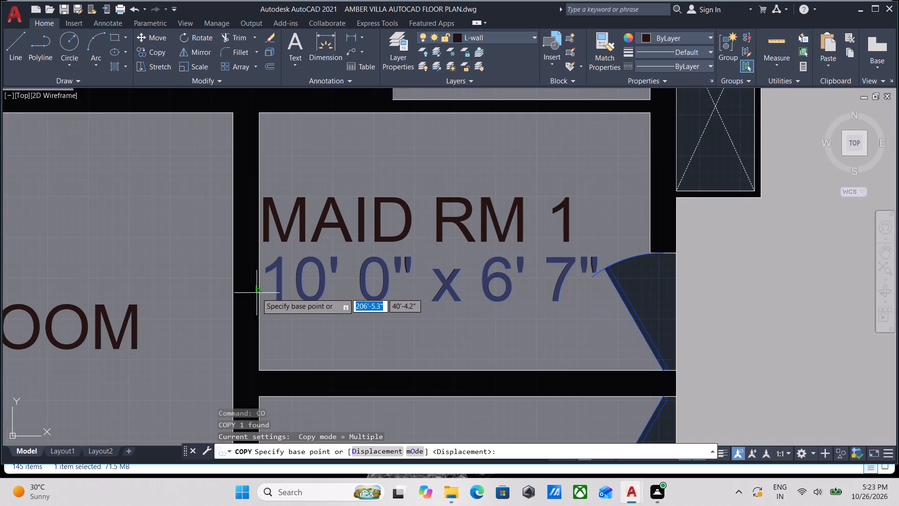
click(257, 293)
middle_drag(265, 336, 251, 256)
middle_drag(262, 353, 261, 329)
scroll(261, 336, down, 1)
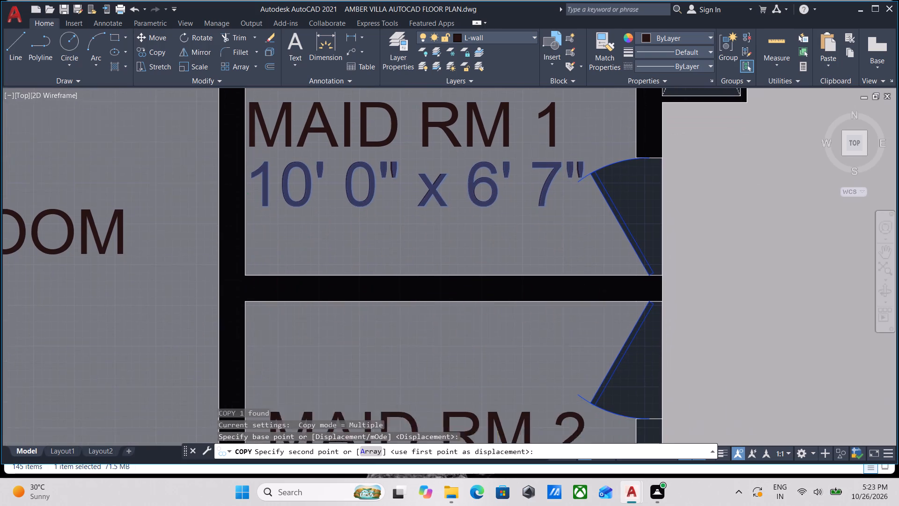
middle_drag(261, 329, 258, 283)
key(F8)
middle_drag(259, 334, 246, 288)
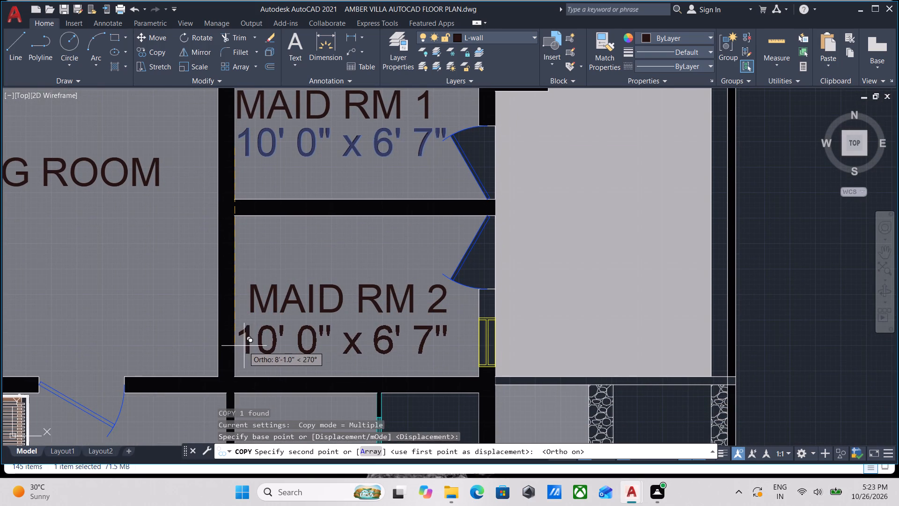
click(239, 349)
middle_drag(259, 290, 266, 365)
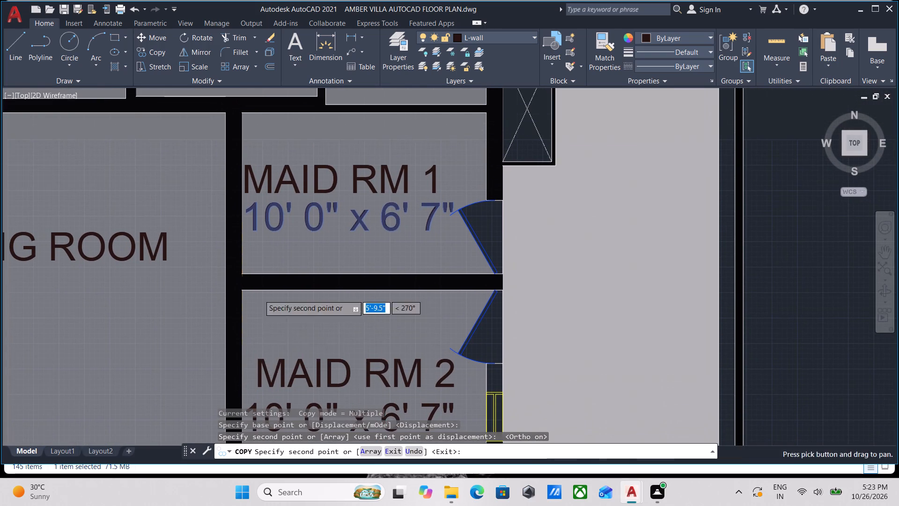
key(Escape)
Hatch all four triangles of the crossed shaft beside MAID RM 1 with solid colour 255,255,255 at transparency 0.
scroll(276, 275, down, 2)
middle_drag(276, 275, 297, 334)
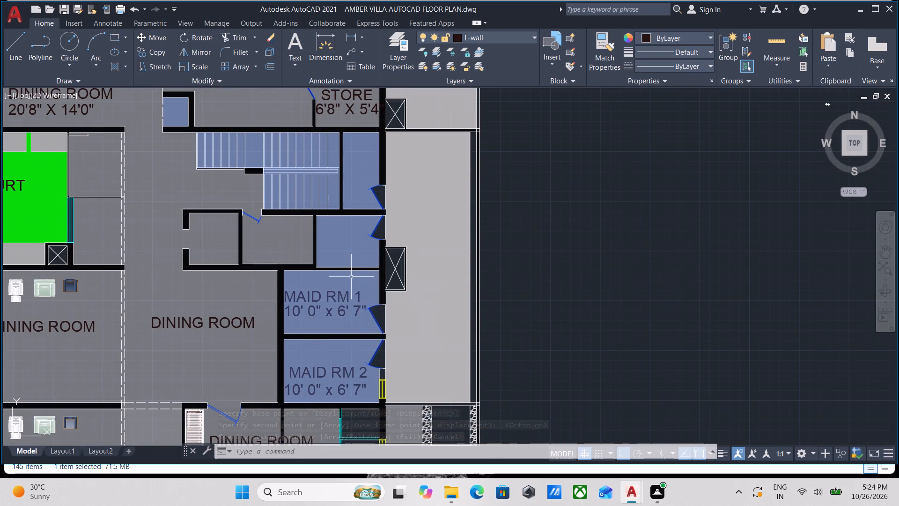
scroll(389, 317, down, 1)
middle_drag(390, 317, 189, 271)
scroll(376, 313, down, 1)
scroll(185, 267, up, 3)
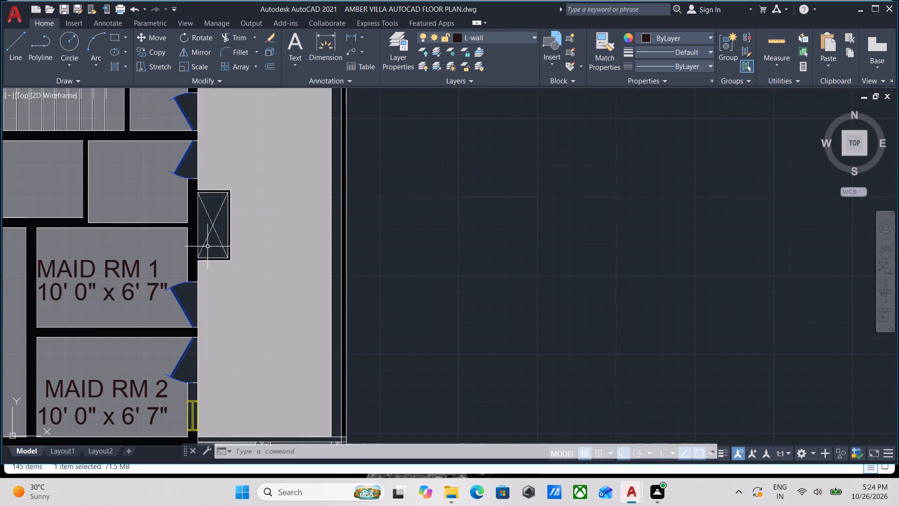
middle_drag(207, 247, 241, 291)
key(h)
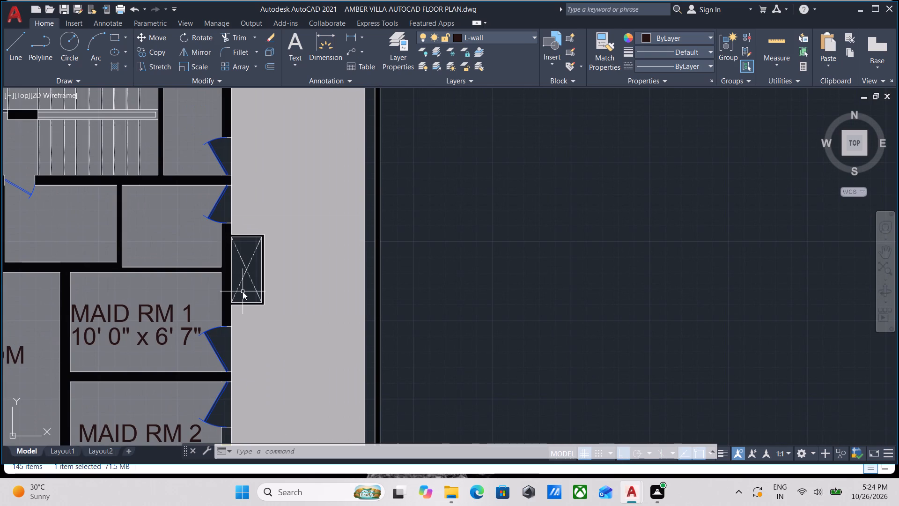
key(Return)
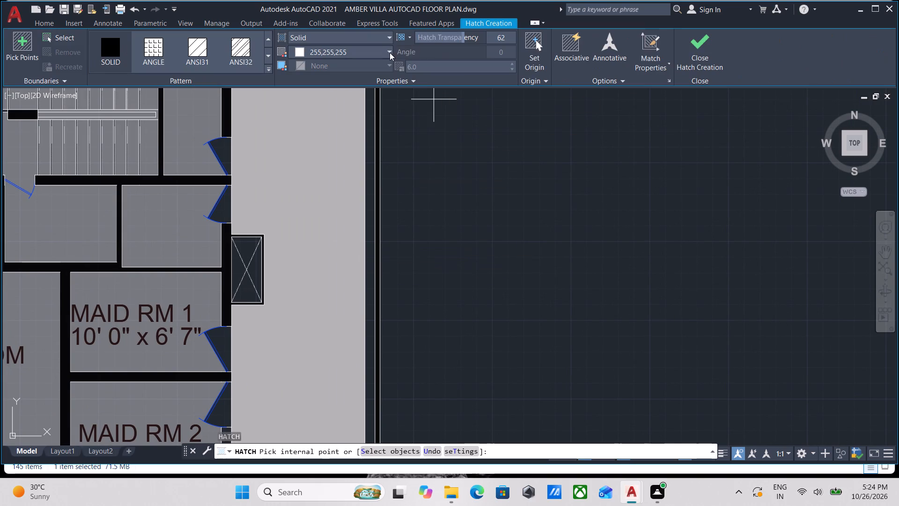
click(296, 53)
click(296, 53)
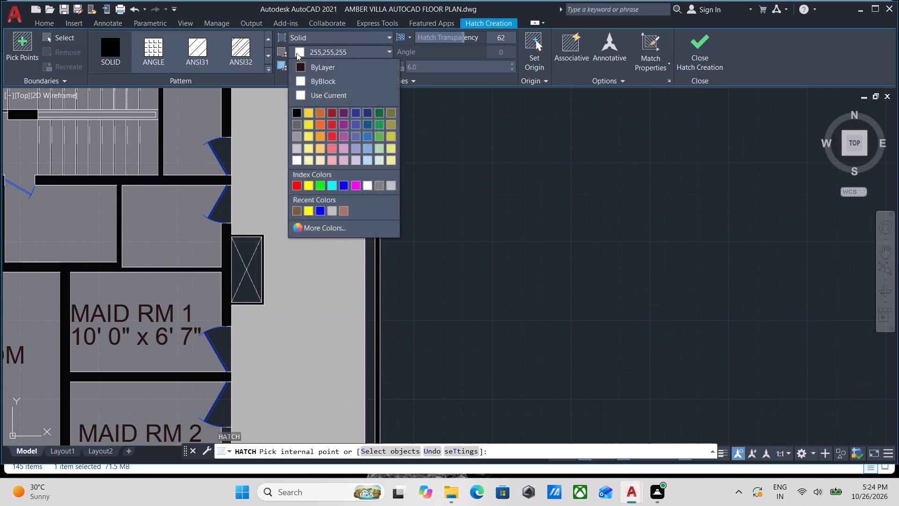
scroll(256, 266, up, 3)
click(258, 269)
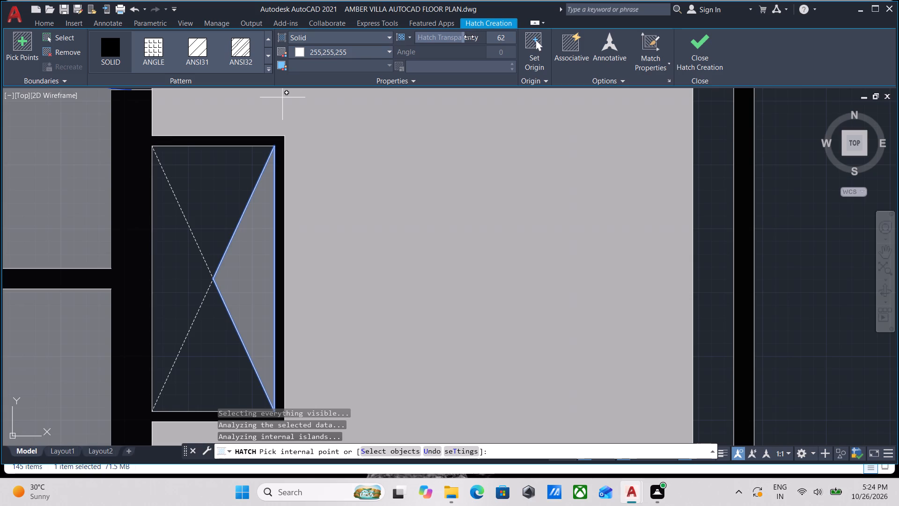
drag(464, 37, 368, 38)
click(200, 199)
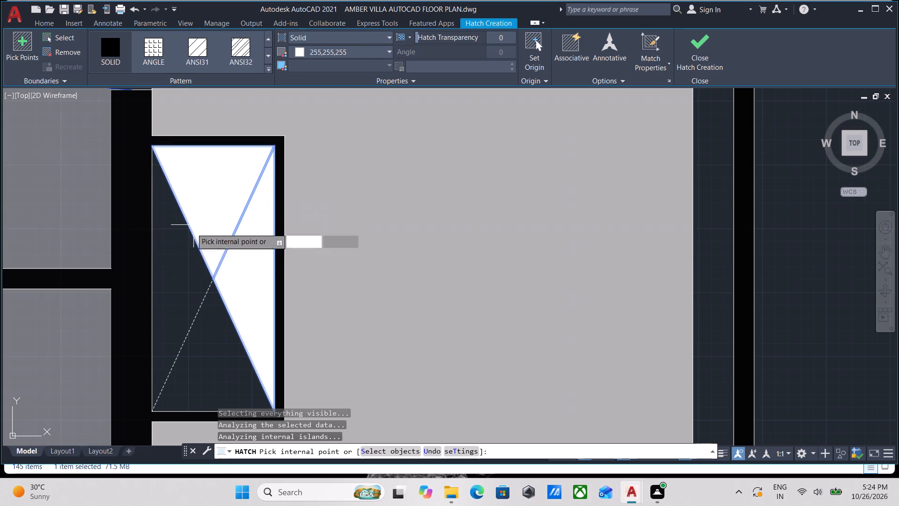
click(173, 252)
click(212, 339)
Fill the four triangles of the crossed shaft beside the STORE with the same solid white hatch and finish the hatch.
scroll(234, 290, down, 2)
middle_drag(241, 280, 310, 118)
scroll(333, 123, down, 2)
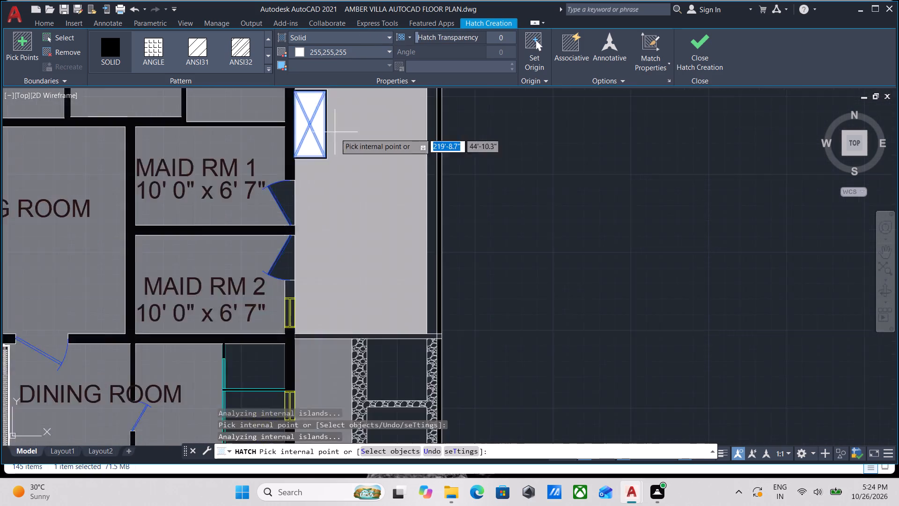
scroll(336, 134, down, 1)
middle_drag(381, 243, 407, 172)
middle_drag(407, 171, 423, 302)
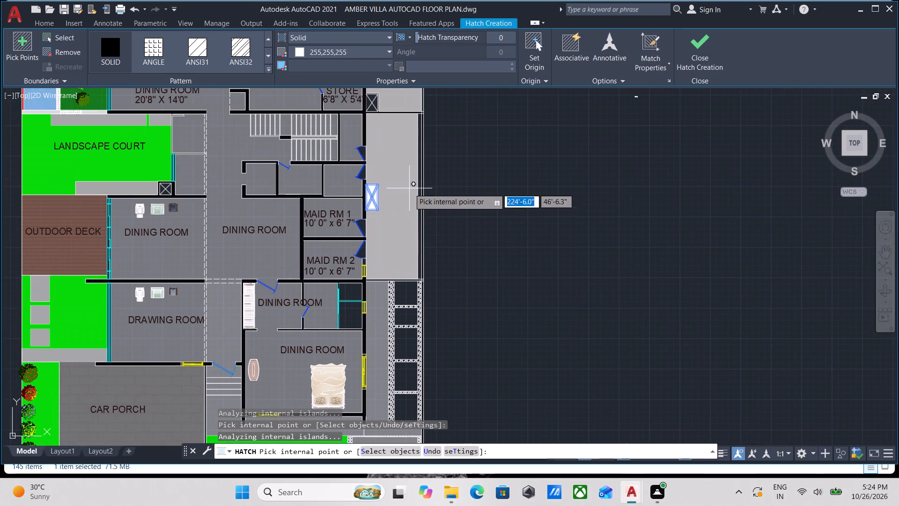
middle_drag(409, 193, 430, 325)
scroll(392, 239, up, 5)
click(359, 242)
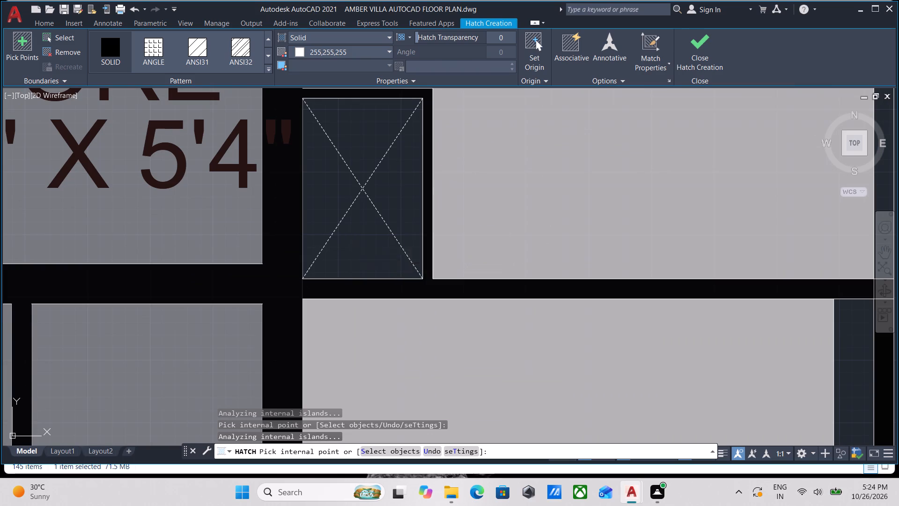
click(404, 198)
click(337, 190)
click(356, 144)
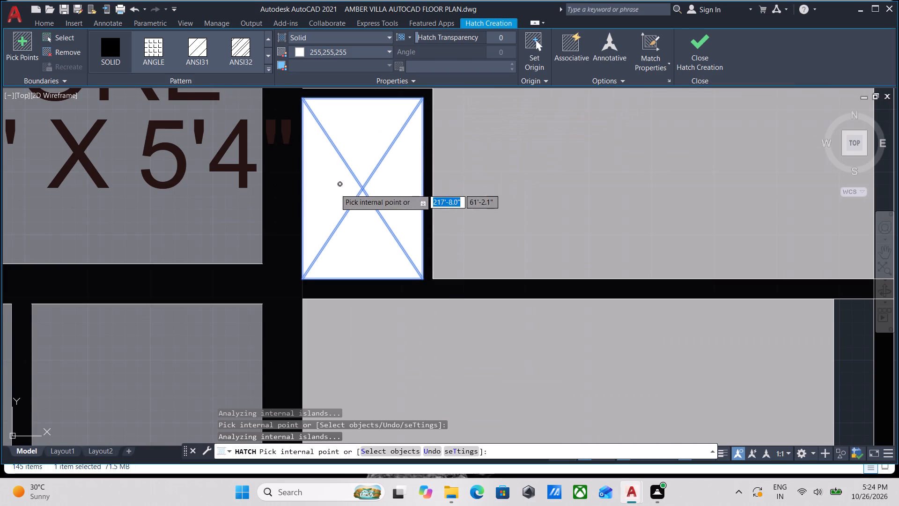
scroll(335, 189, down, 1)
middle_drag(335, 189, 341, 273)
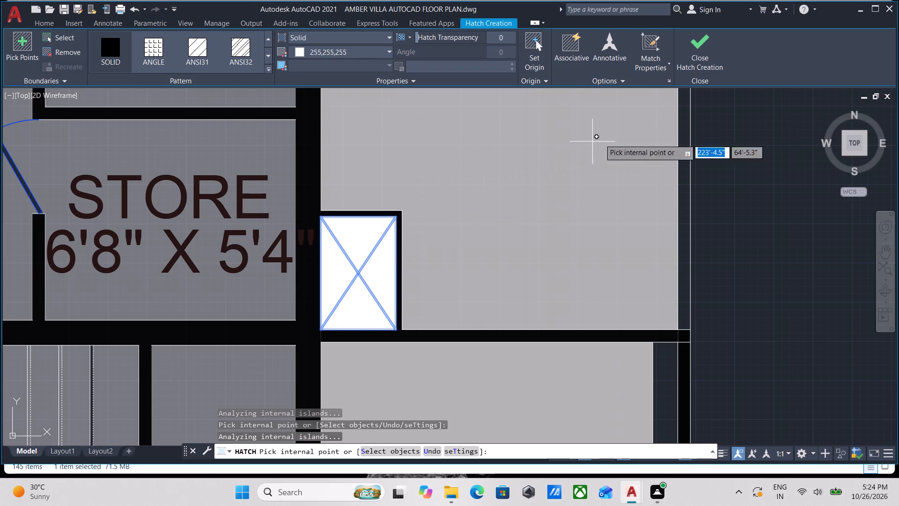
click(708, 60)
Examine the filled shafts, the staircase area and the overall floor plan for unfilled areas and incorrect room labels.
scroll(472, 259, down, 2)
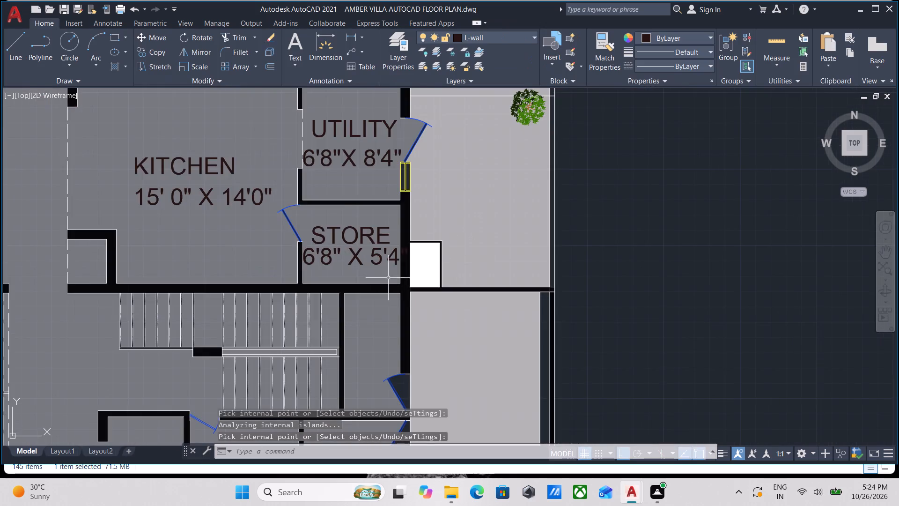
scroll(387, 276, up, 2)
scroll(489, 270, up, 1)
scroll(452, 261, down, 1)
middle_drag(452, 261, 503, 299)
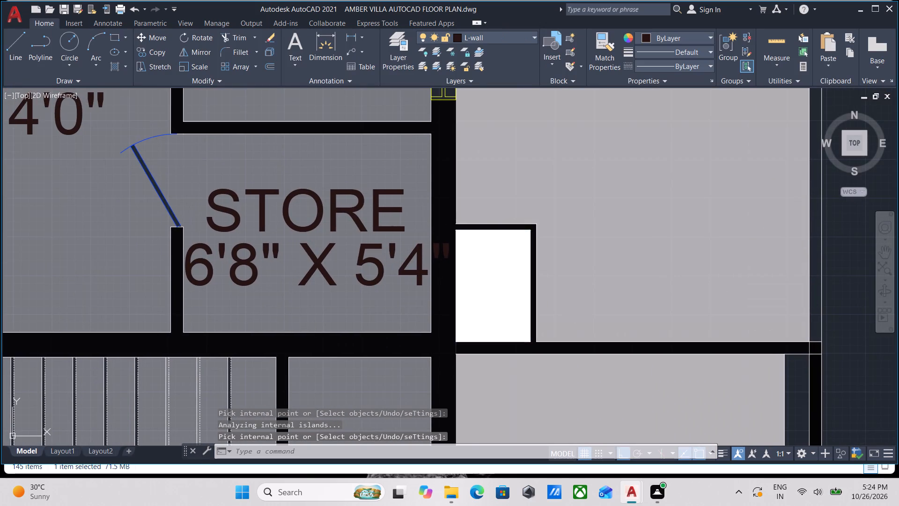
scroll(484, 280, down, 2)
middle_drag(501, 279, 584, 253)
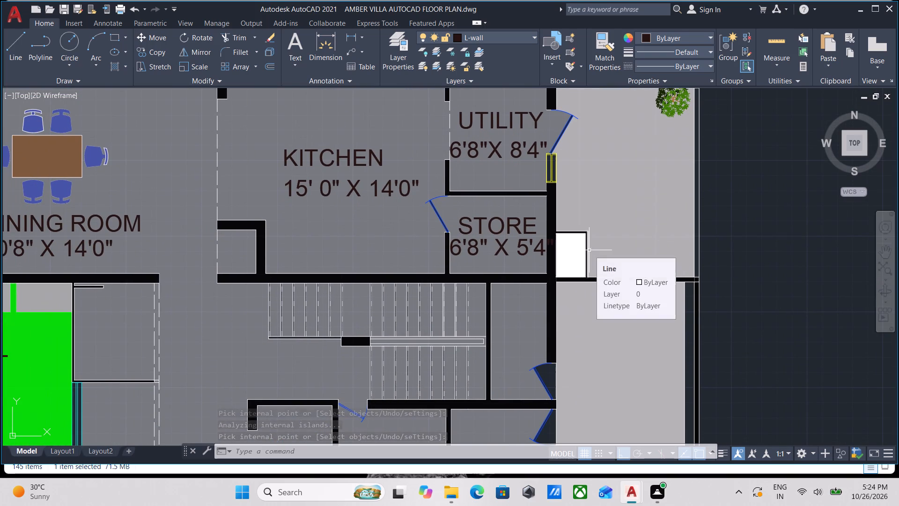
key(Escape)
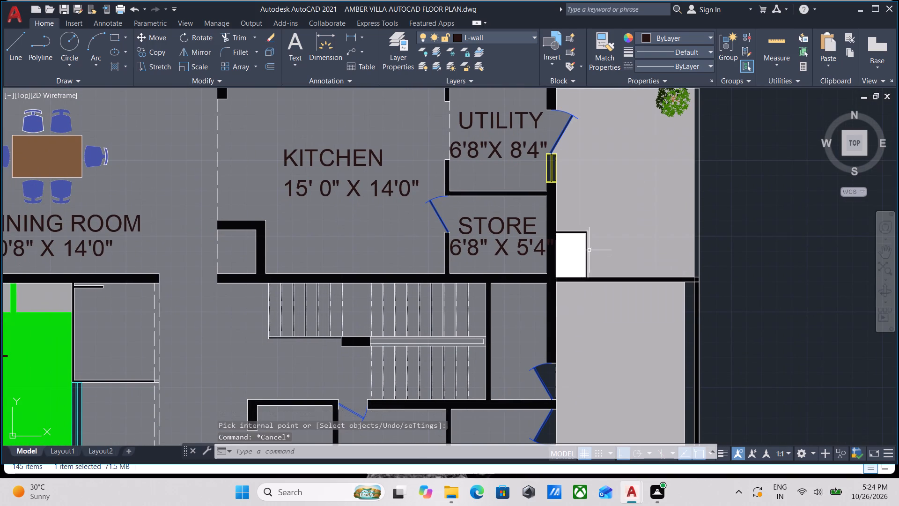
scroll(578, 256, up, 1)
scroll(577, 258, down, 3)
middle_drag(577, 258, 624, 221)
middle_drag(722, 311, 705, 256)
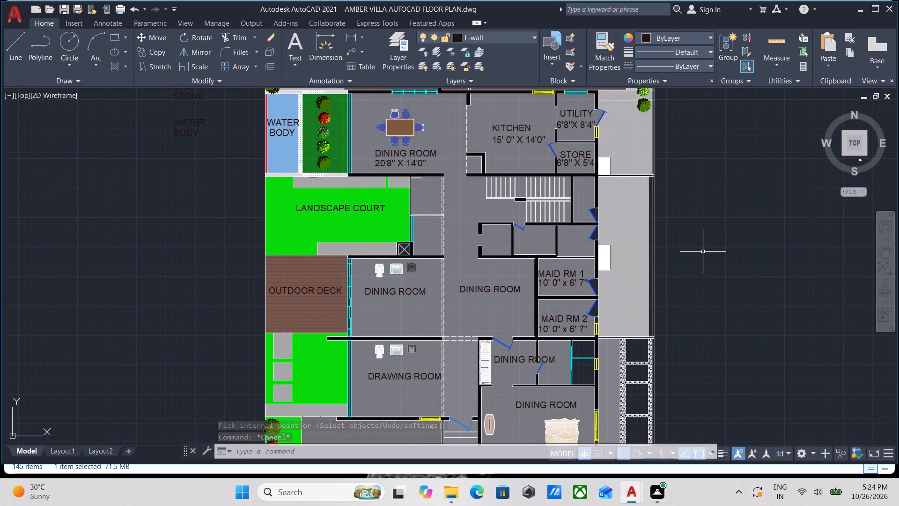
scroll(503, 293, up, 2)
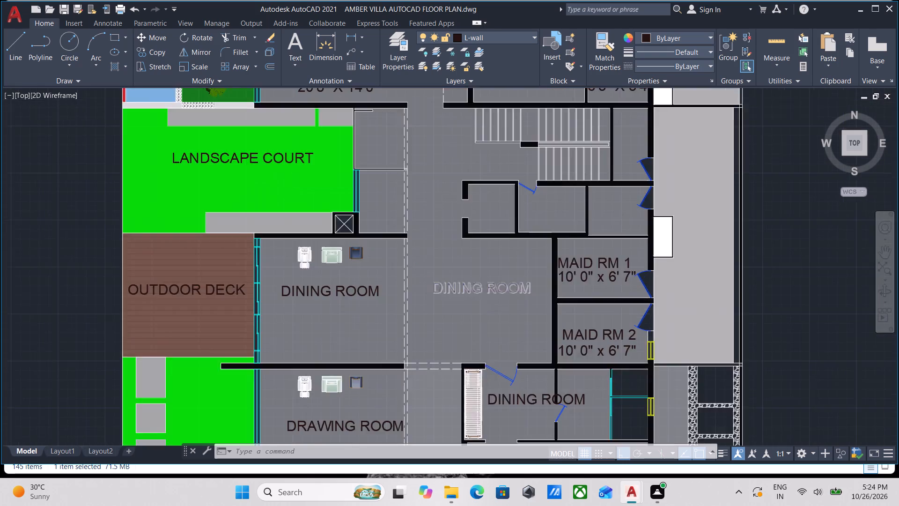
scroll(383, 276, down, 2)
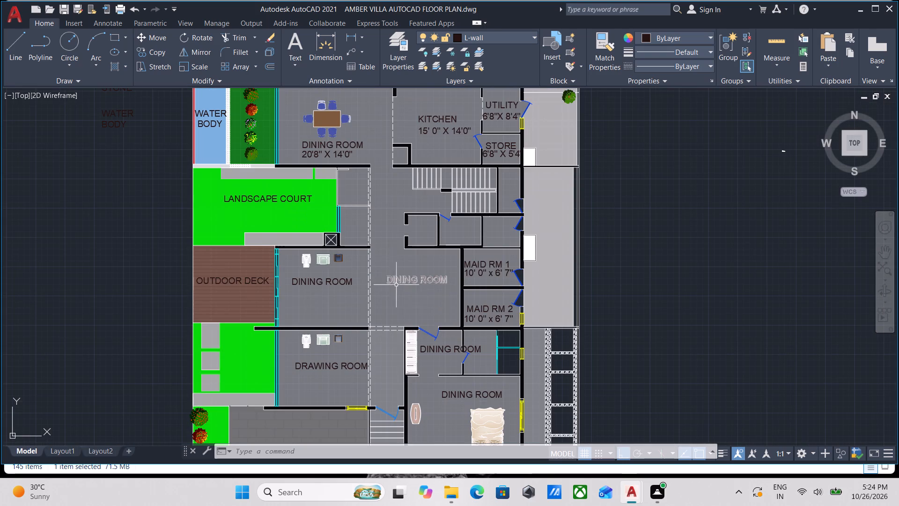
scroll(461, 388, up, 1)
scroll(467, 412, down, 1)
middle_drag(471, 394, 450, 331)
Hatch the two glass-partitioned compartments below MAID RM 2 with solid colour 255,255,255 at transparency 62.
scroll(489, 288, up, 1)
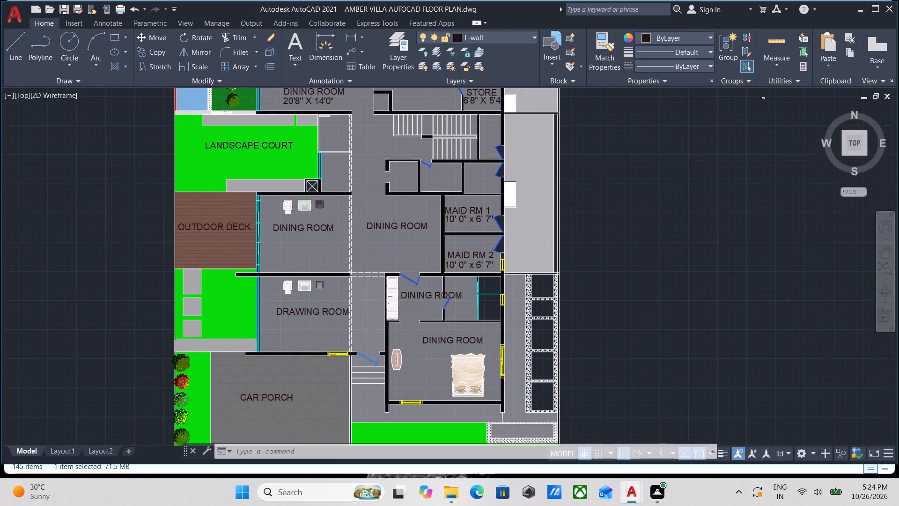
scroll(489, 288, up, 2)
middle_drag(478, 307, 473, 308)
key(h)
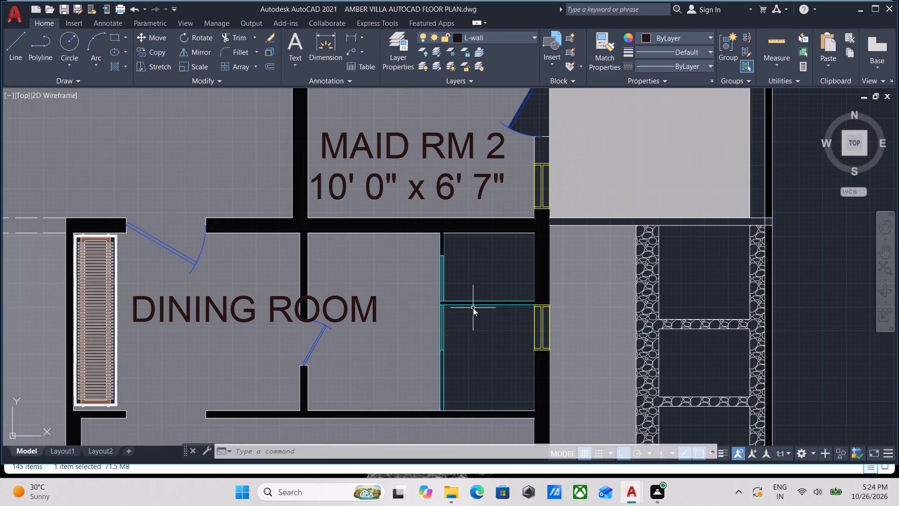
key(Return)
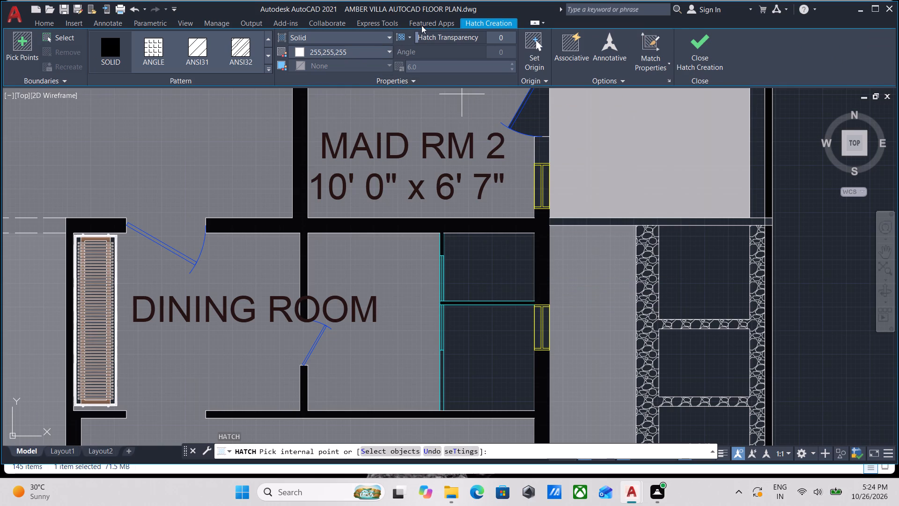
drag(415, 33, 496, 45)
drag(496, 45, 491, 50)
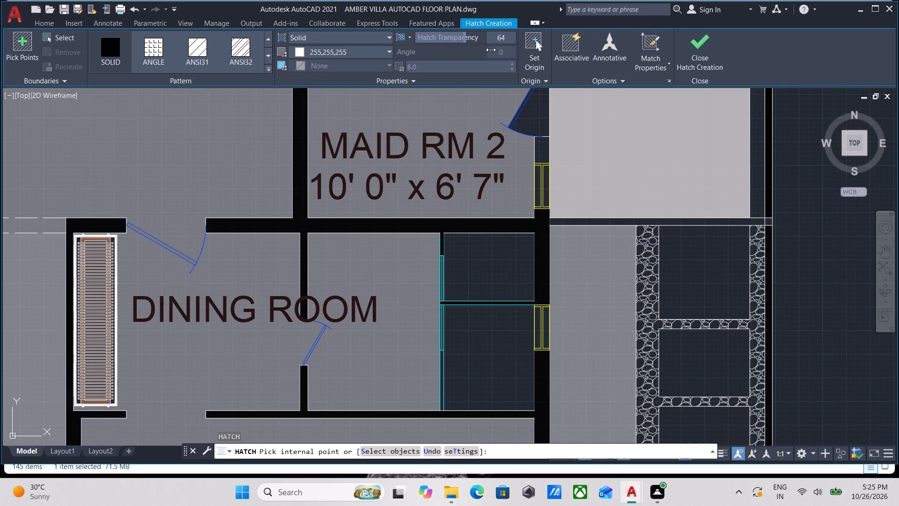
drag(491, 50, 477, 51)
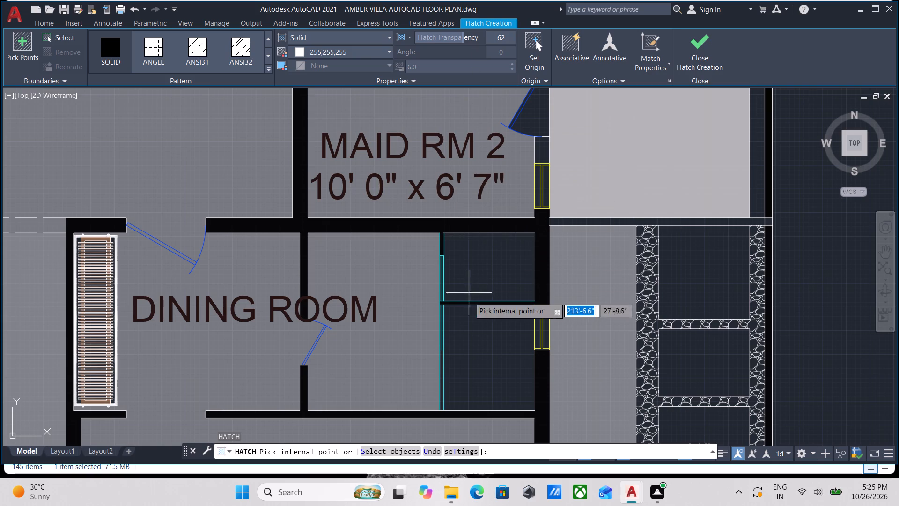
click(476, 322)
click(476, 269)
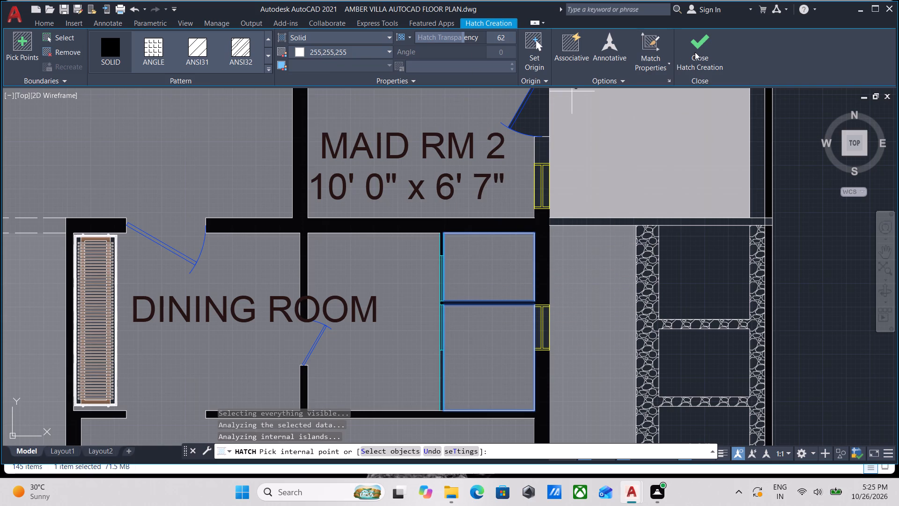
click(702, 47)
Change the DINING ROOM label above the bed in the room south of MAID RM 2 to GUEST BED ROOM.
scroll(410, 275, down, 1)
middle_drag(466, 290, 541, 204)
double_click(440, 326)
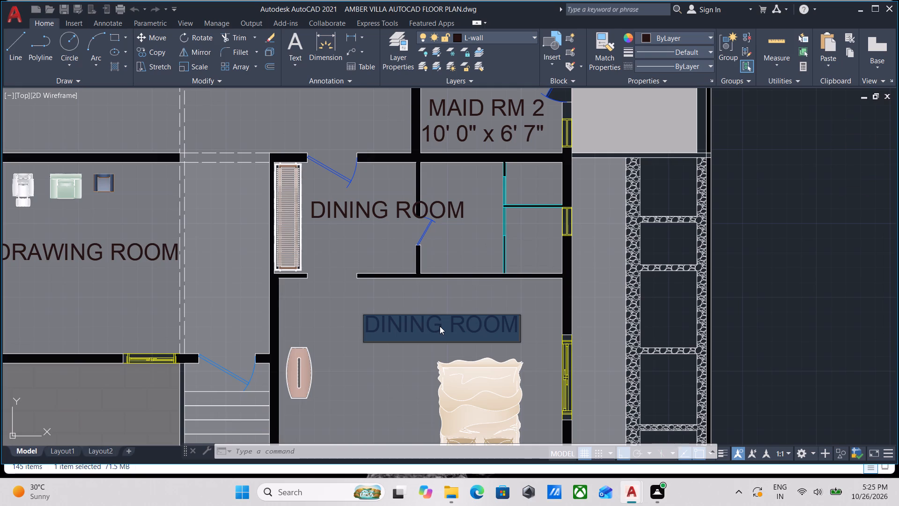
text(gues)
key(BackSpace)
key(BackSpace)
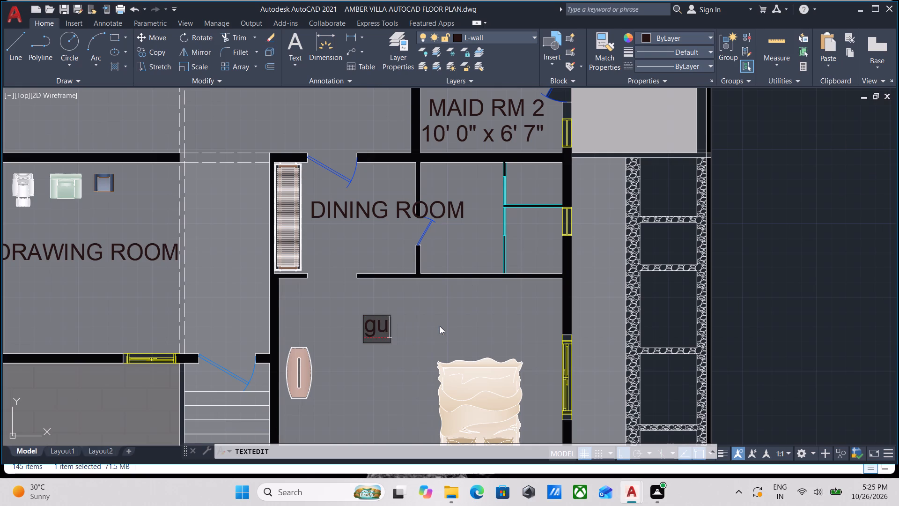
key(BackSpace)
key(BackSpace)
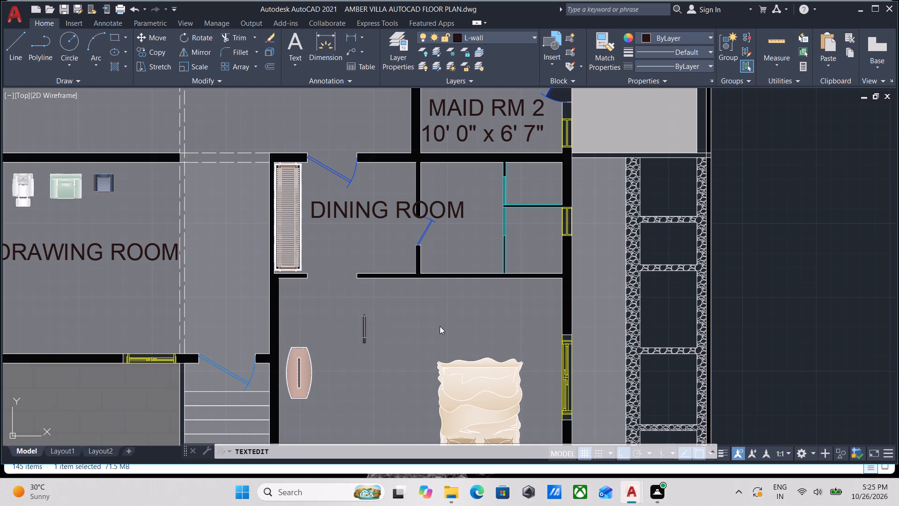
text(GUEST)
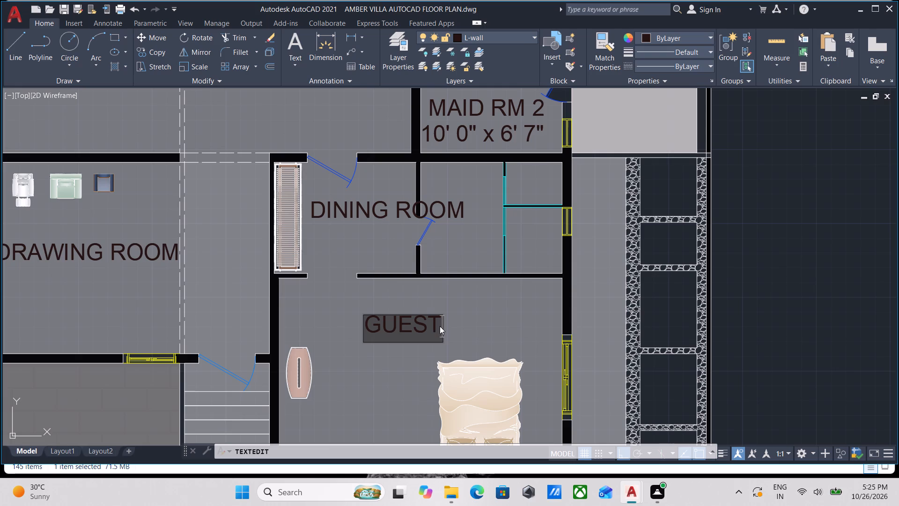
key(space)
text(BED)
key(space)
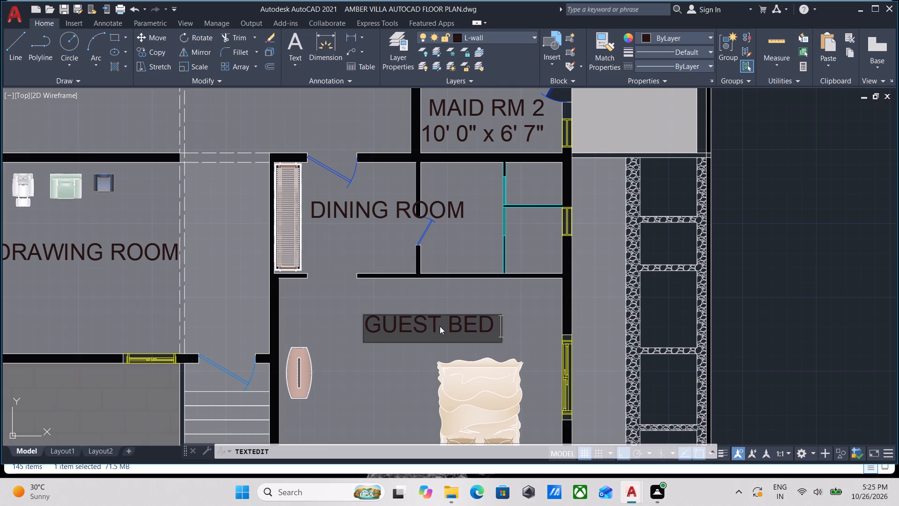
text(ROOM)
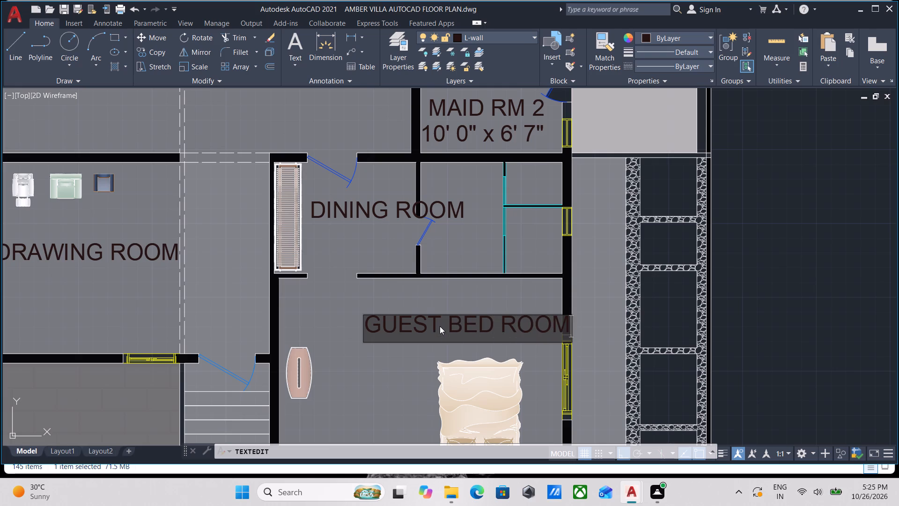
key(Return)
key(Return)
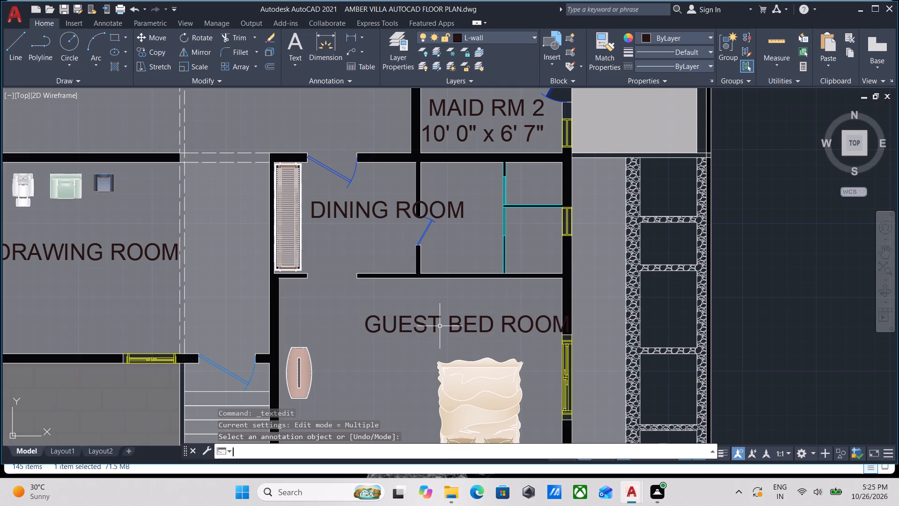
Shift the GUEST BED ROOM label horizontally toward the dressing-table side so it sits centred between the room's walls.
click(383, 329)
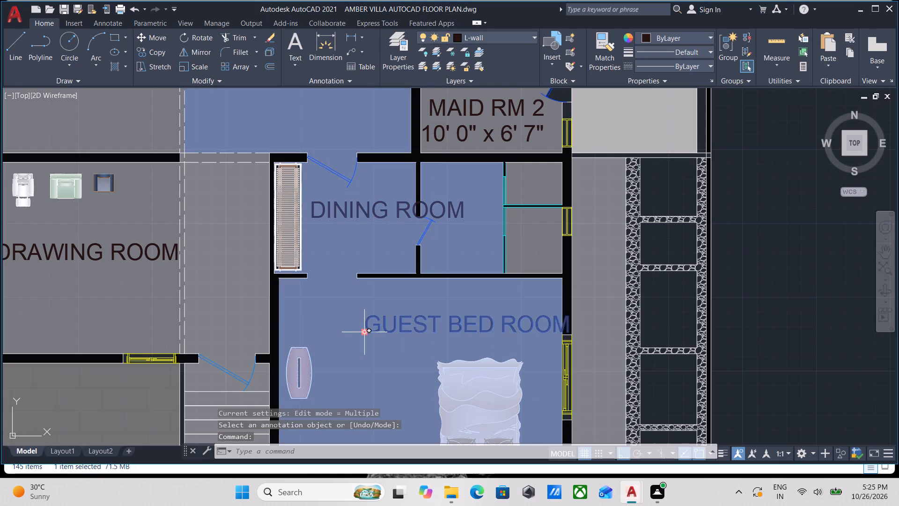
click(365, 335)
click(331, 334)
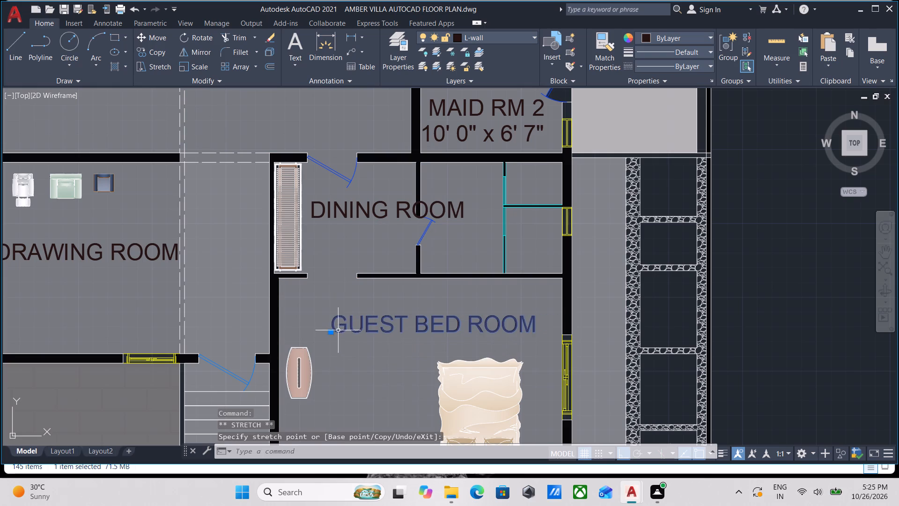
key(Escape)
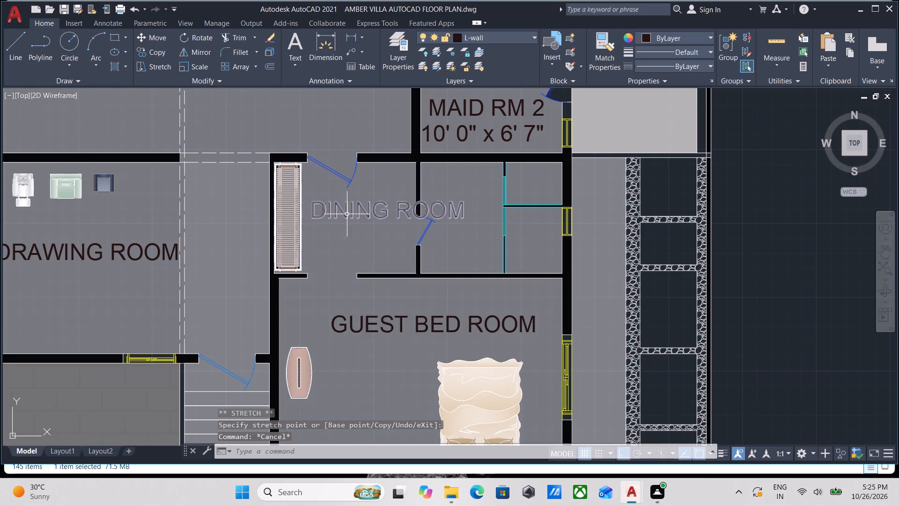
Change the DINING ROOM label beside the wardrobe, in the space above the guest bedroom, to CLOSET.
double_click(354, 211)
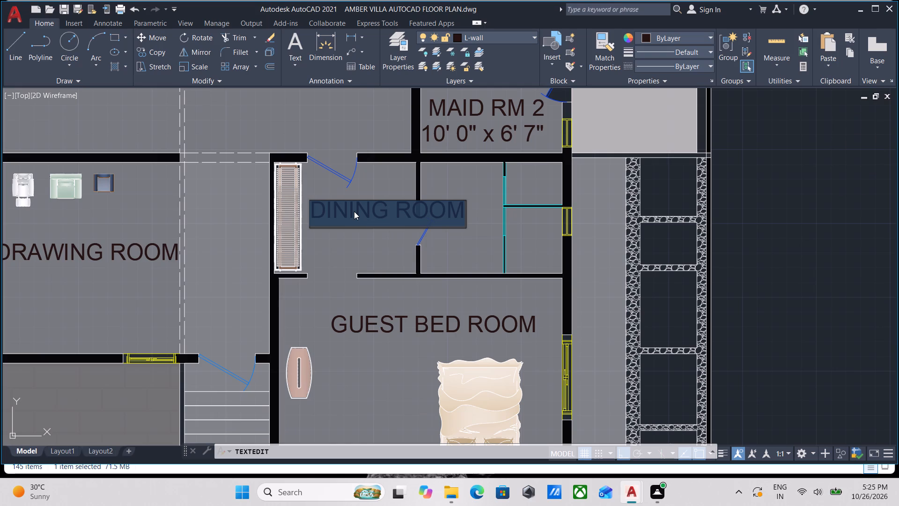
key(c)
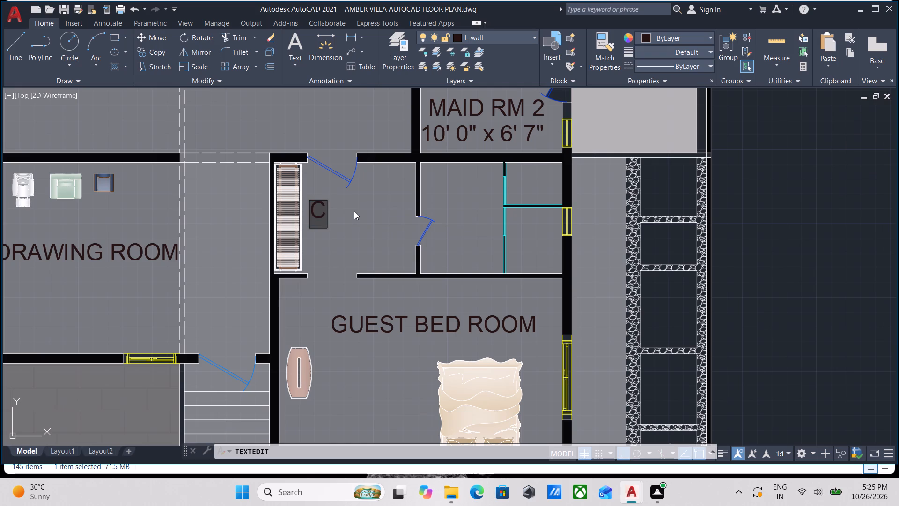
text(LOSET)
key(Return)
key(Return)
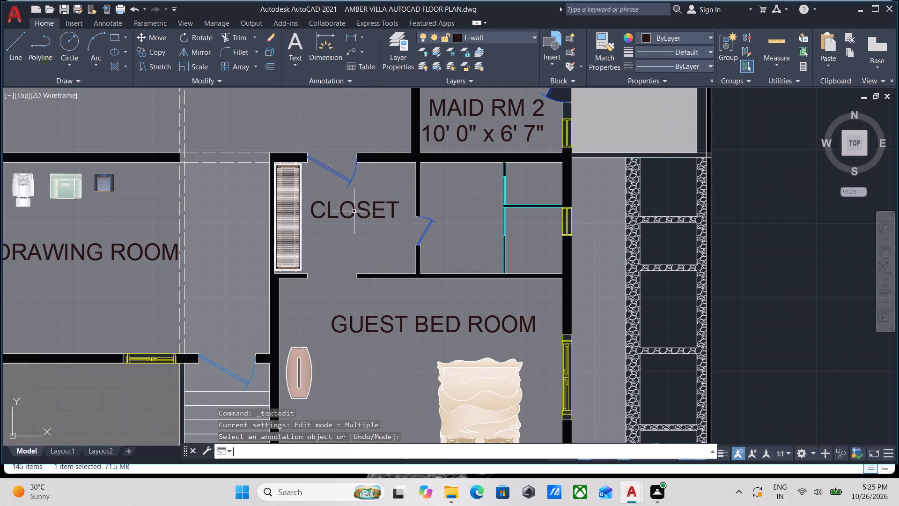
Copy the GUEST BED ROOM label straight down to form a second text line directly beneath it.
scroll(355, 213, down, 2)
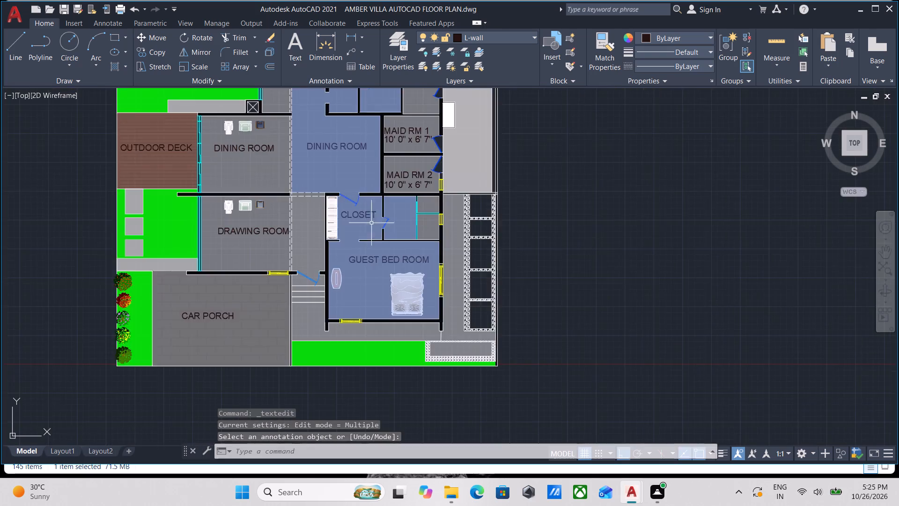
scroll(382, 228, down, 1)
scroll(467, 247, up, 1)
middle_drag(398, 230, 450, 288)
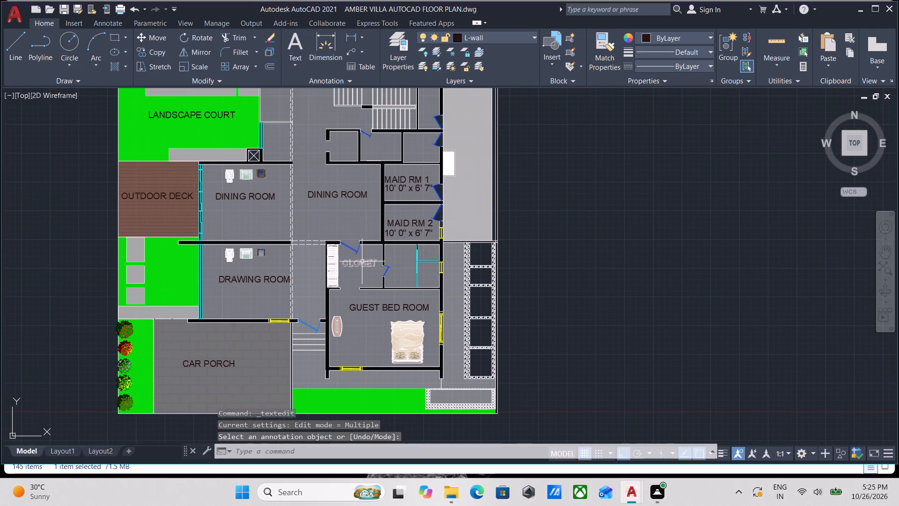
scroll(362, 261, up, 2)
scroll(364, 261, down, 2)
middle_drag(364, 261, 368, 231)
scroll(374, 260, up, 3)
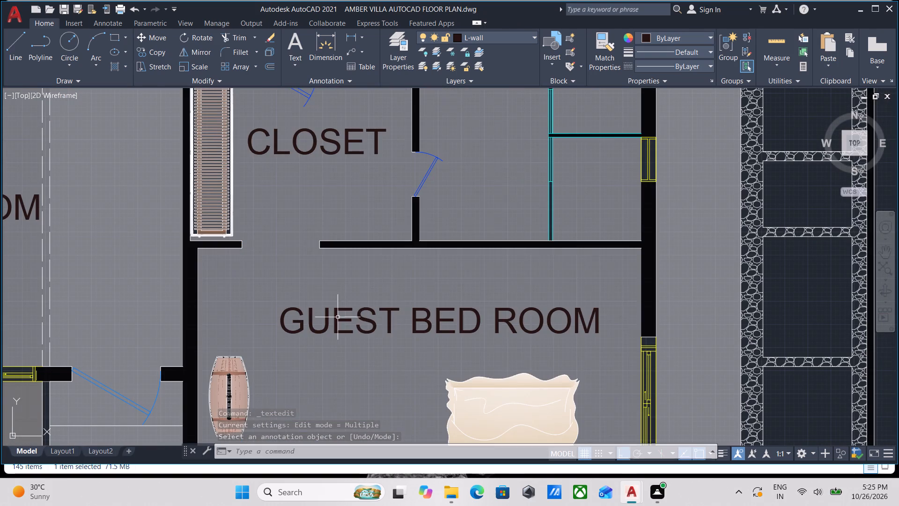
click(346, 319)
scroll(346, 319, down, 2)
middle_drag(346, 319, 361, 298)
text(CO)
key(Return)
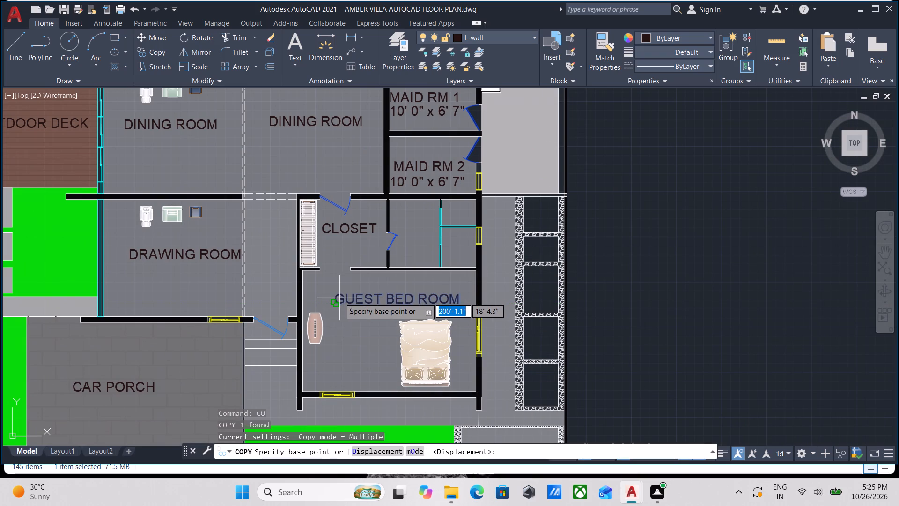
click(339, 298)
click(337, 323)
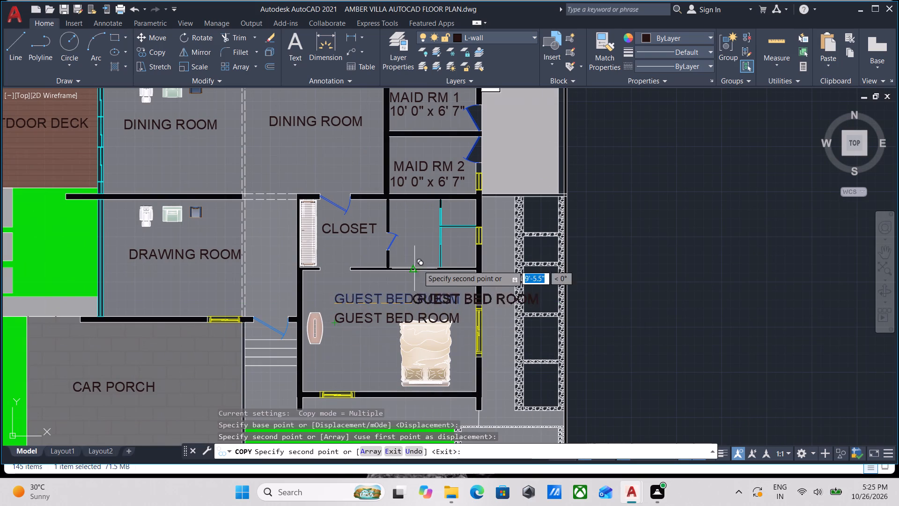
key(Escape)
Change the copied line under GUEST BED ROOM to the room size 20' 0" X 14' 0".
scroll(384, 340, up, 1)
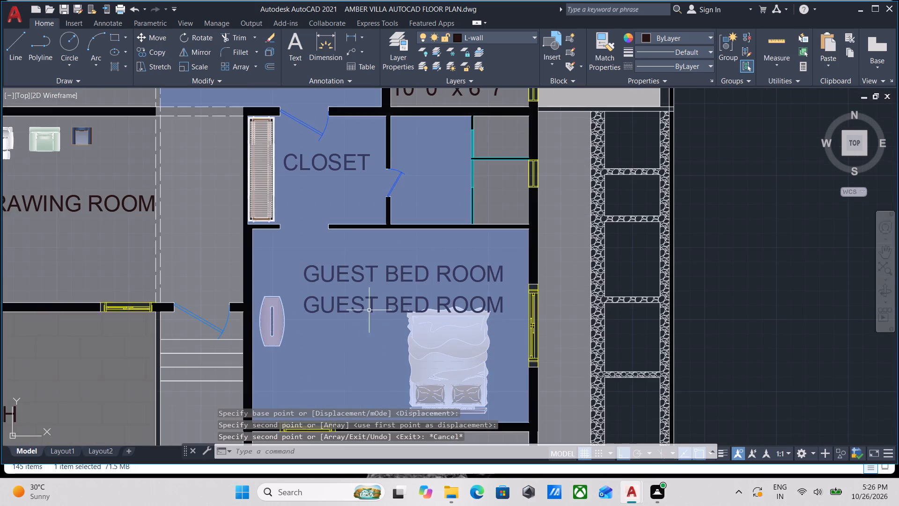
scroll(346, 305, up, 2)
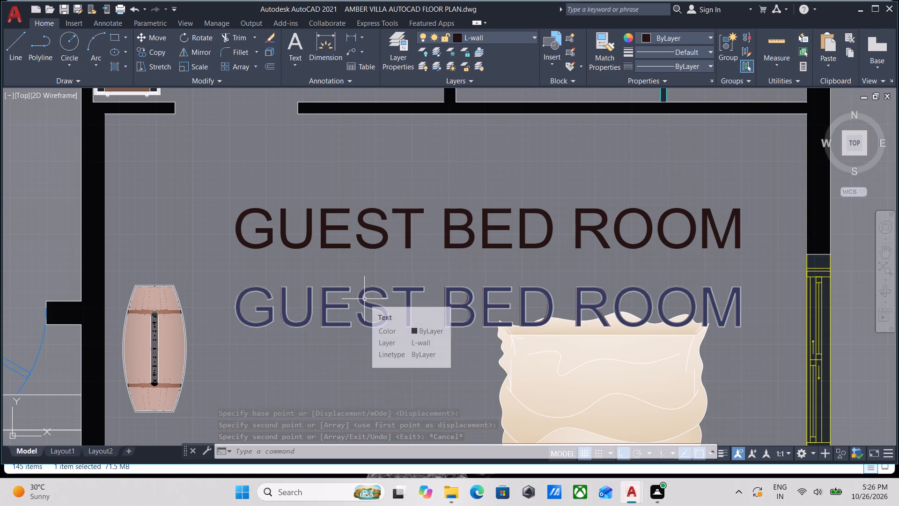
double_click(361, 299)
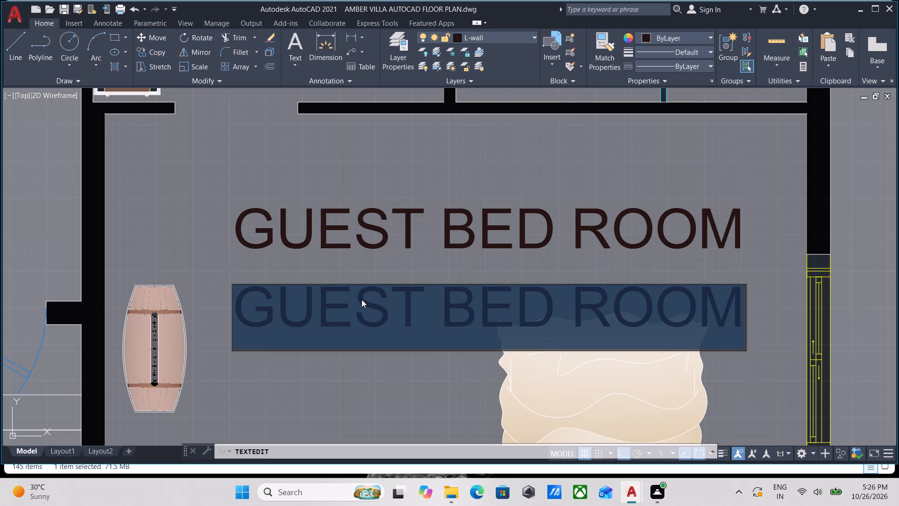
key(2)
text(0;)
key(BackSpace)
key(apostrophe)
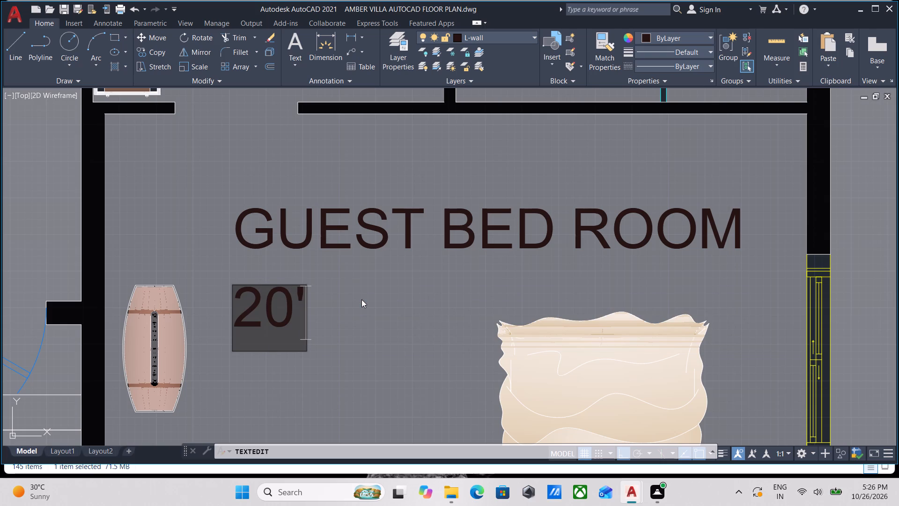
key(space)
text(0")
key(space)
text(X)
key(space)
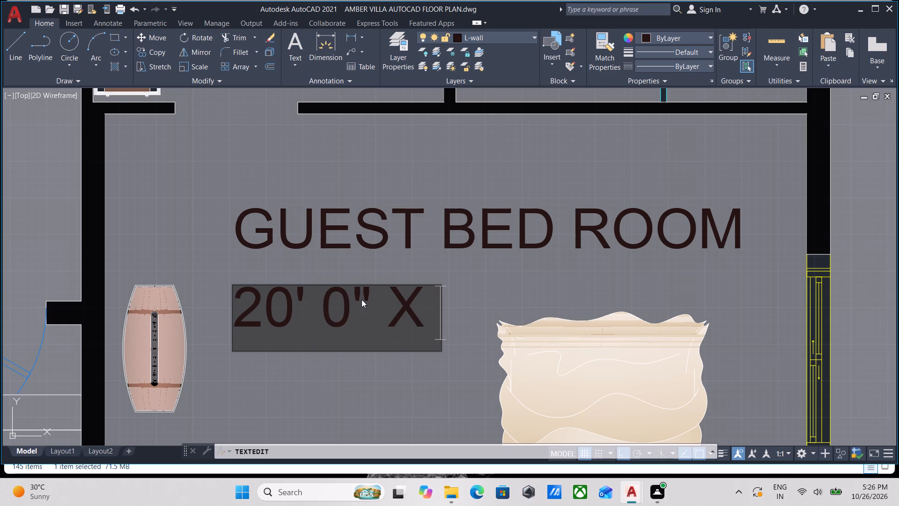
text(14')
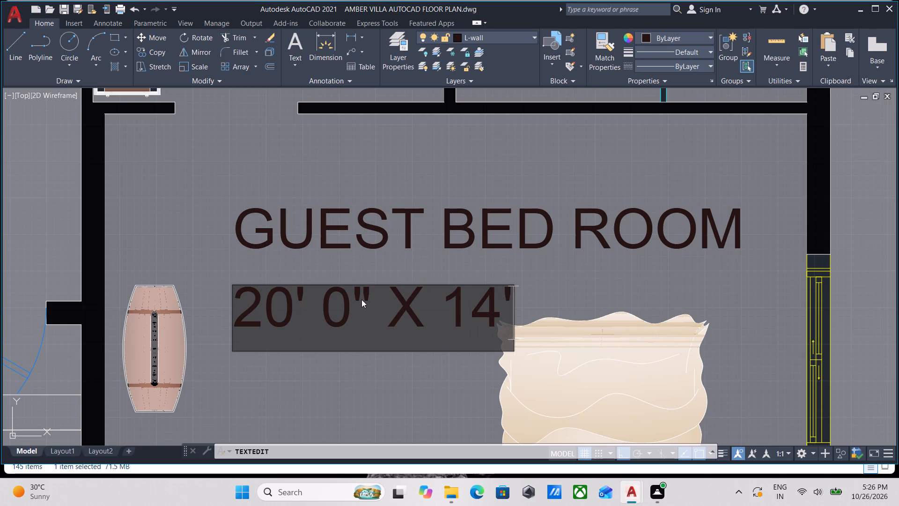
key(space)
text(0)
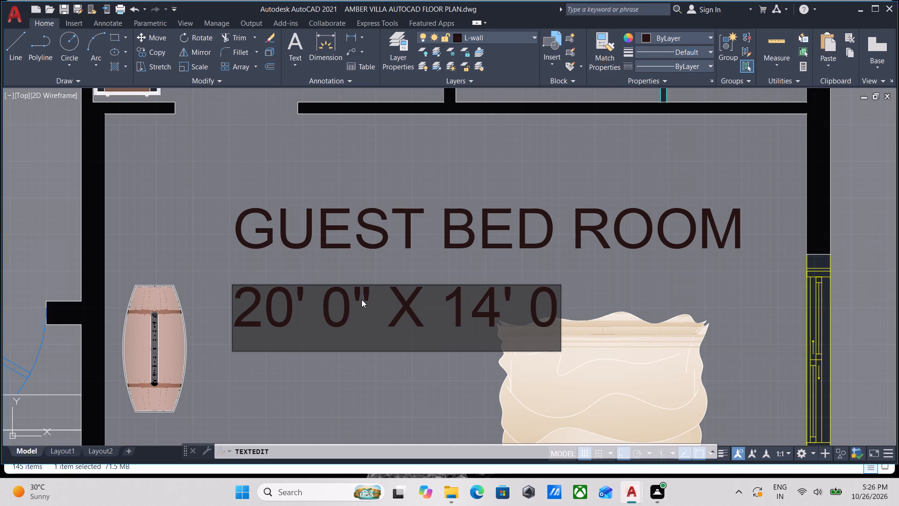
key(shift+quotedbl)
key(Return)
key(Return)
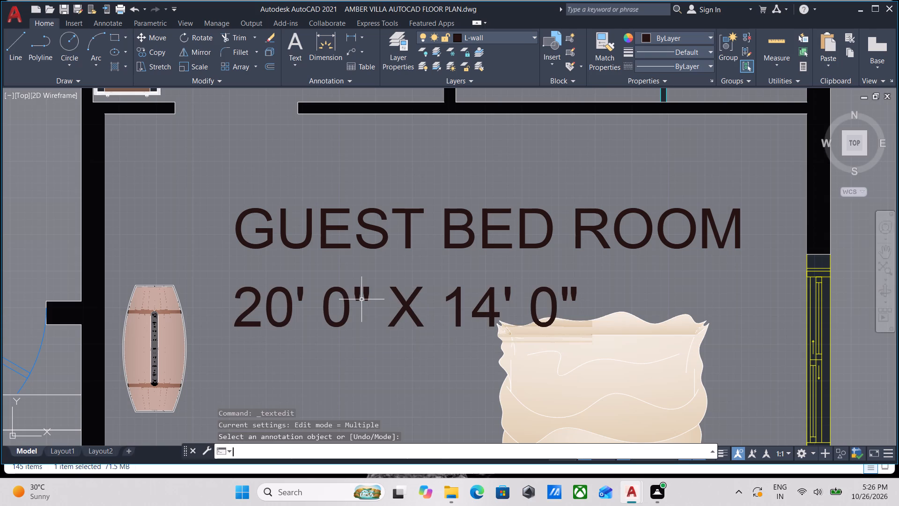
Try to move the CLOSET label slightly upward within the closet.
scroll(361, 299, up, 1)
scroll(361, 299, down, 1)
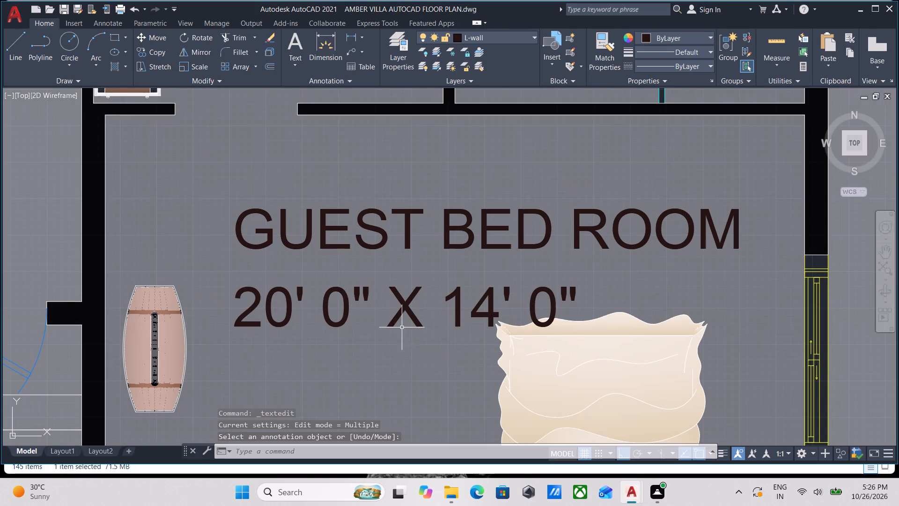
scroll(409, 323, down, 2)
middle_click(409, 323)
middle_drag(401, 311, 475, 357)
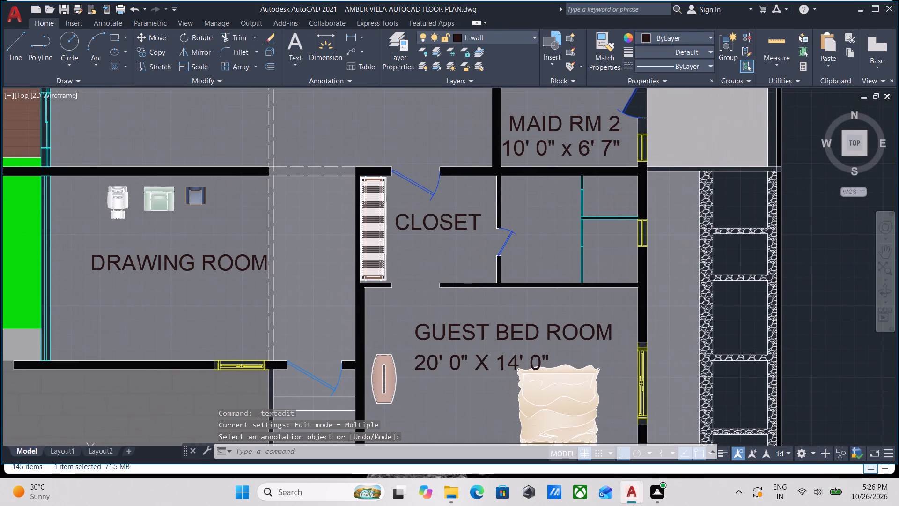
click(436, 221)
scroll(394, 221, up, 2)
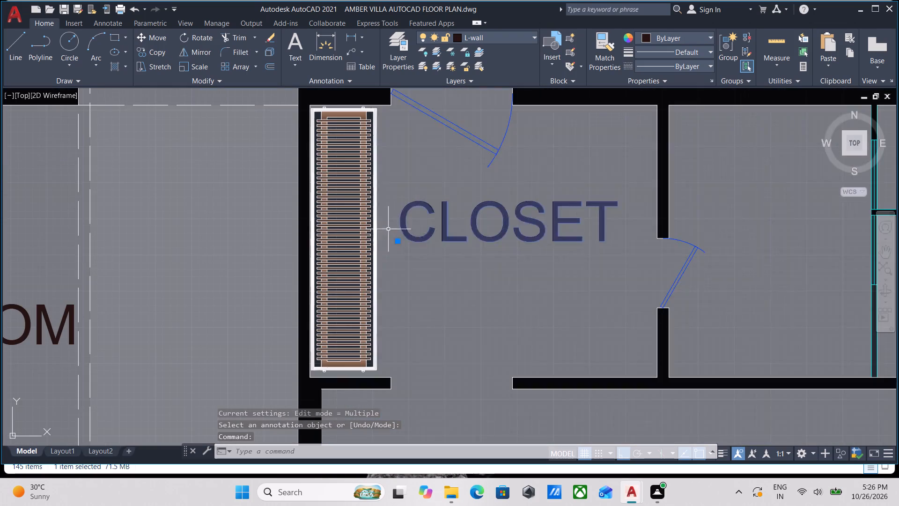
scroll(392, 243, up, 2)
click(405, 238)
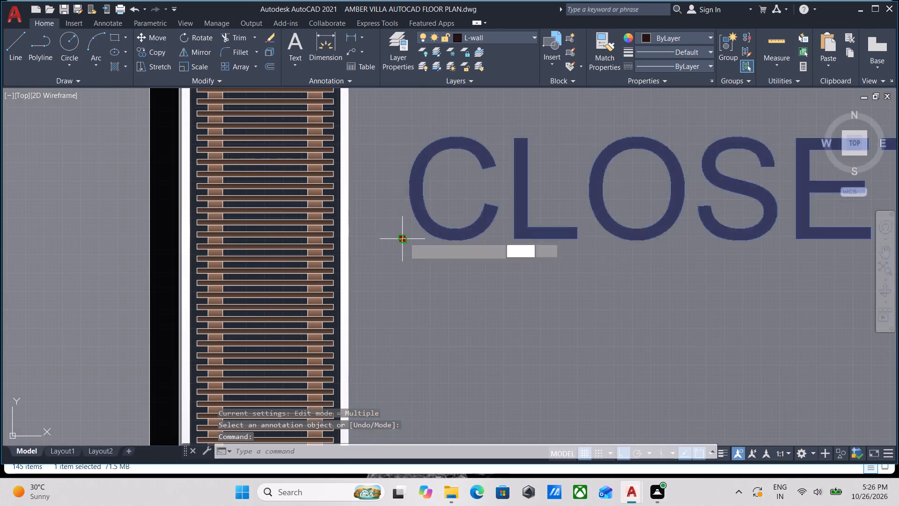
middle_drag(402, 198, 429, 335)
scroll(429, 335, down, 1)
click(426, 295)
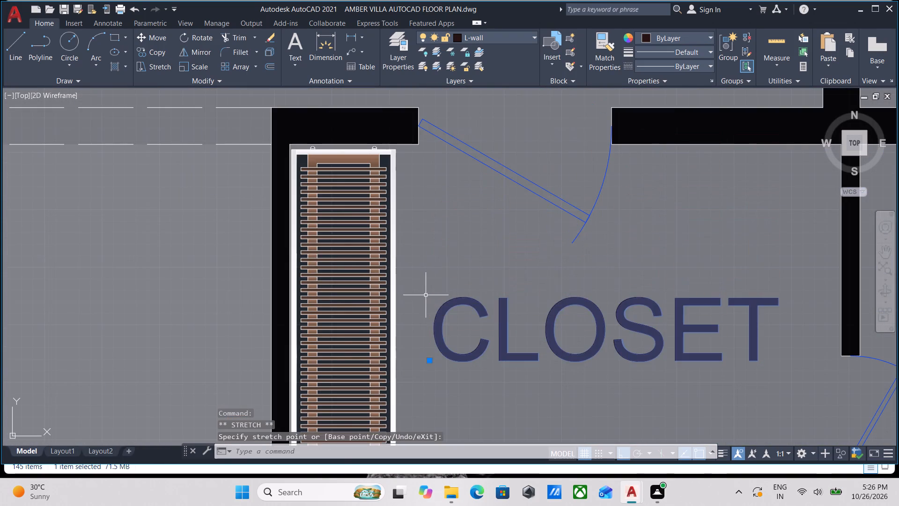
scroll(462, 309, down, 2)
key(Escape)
Copy the CLOSET label straight down to form a second text line directly beneath it.
scroll(468, 325, up, 1)
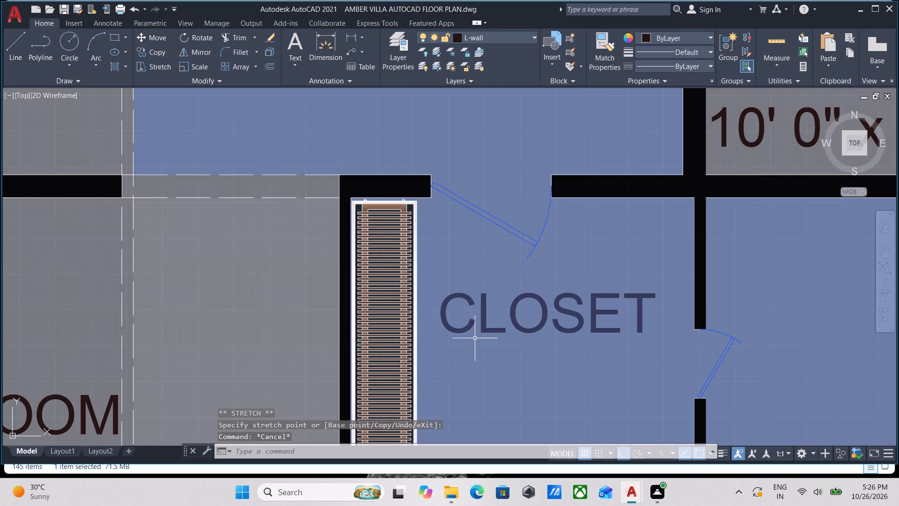
click(471, 328)
text(CO)
key(Return)
click(443, 327)
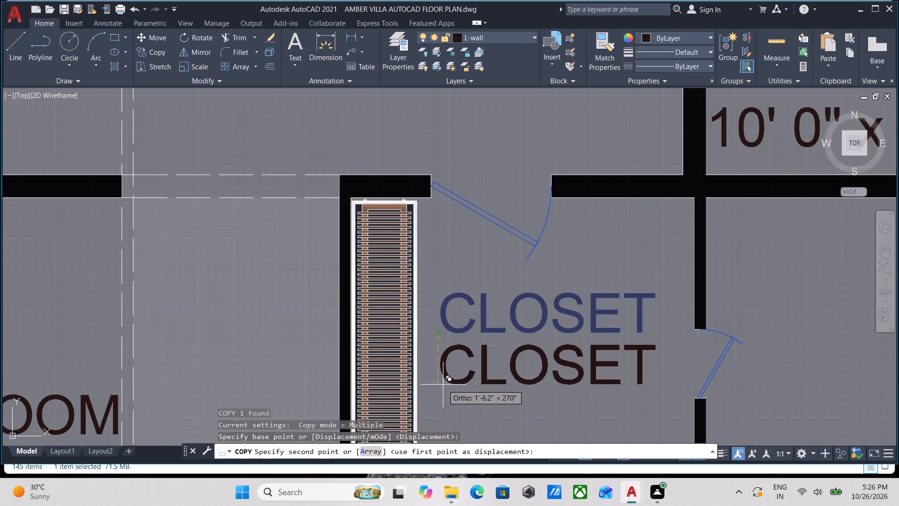
middle_drag(443, 385, 456, 321)
click(457, 333)
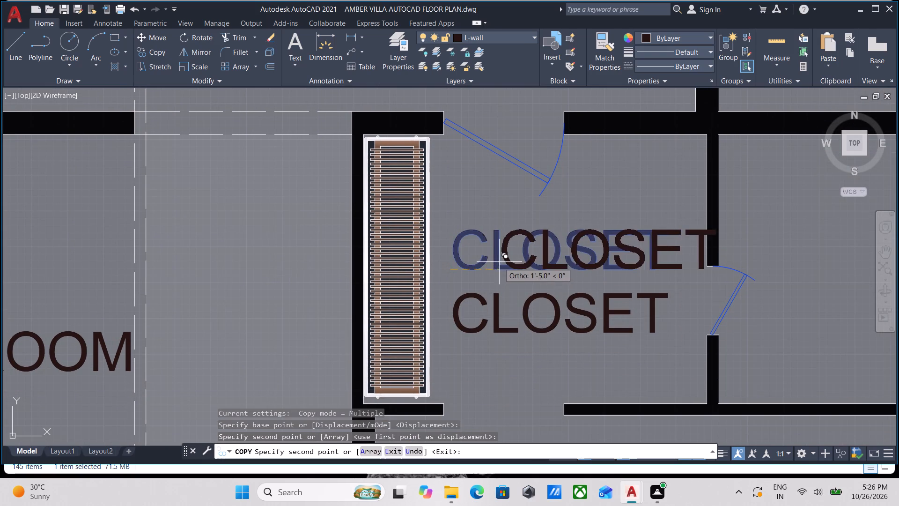
key(Escape)
Change the copied line under the CLOSET label to the room size 10' 0" X 7' 10".
double_click(499, 327)
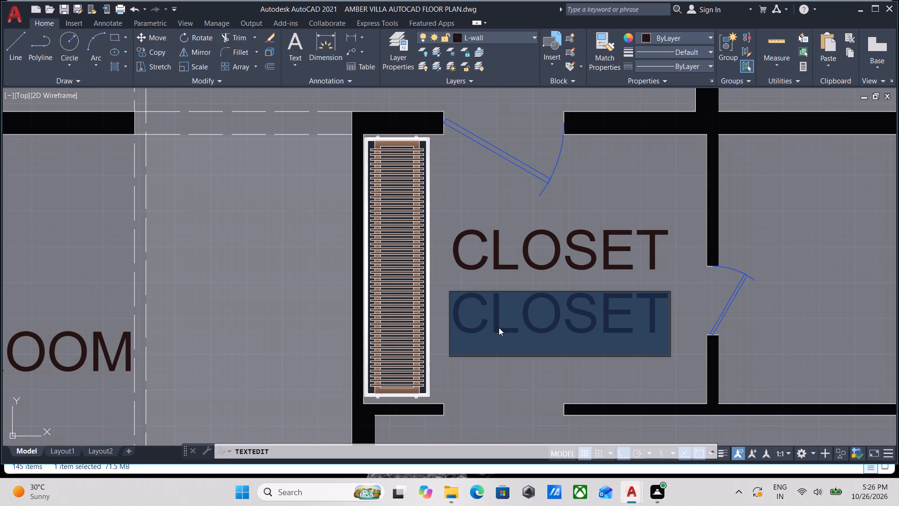
text(10)
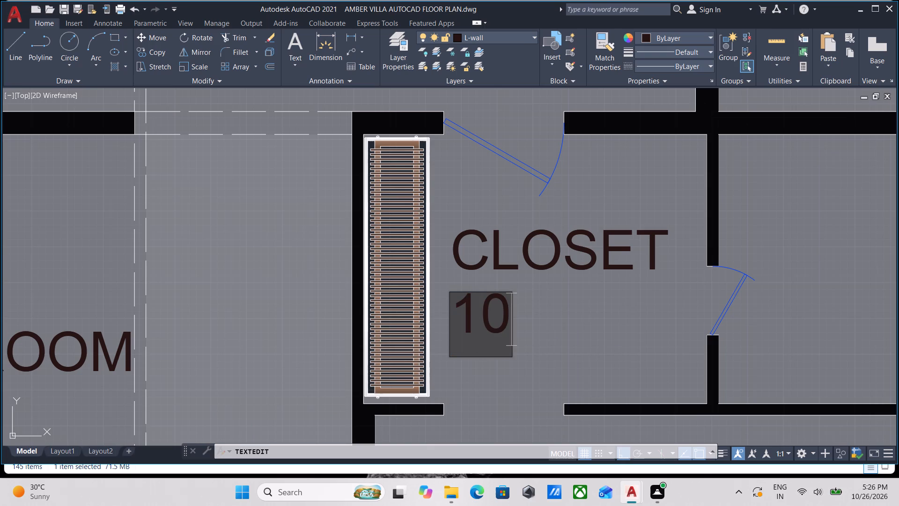
key(apostrophe)
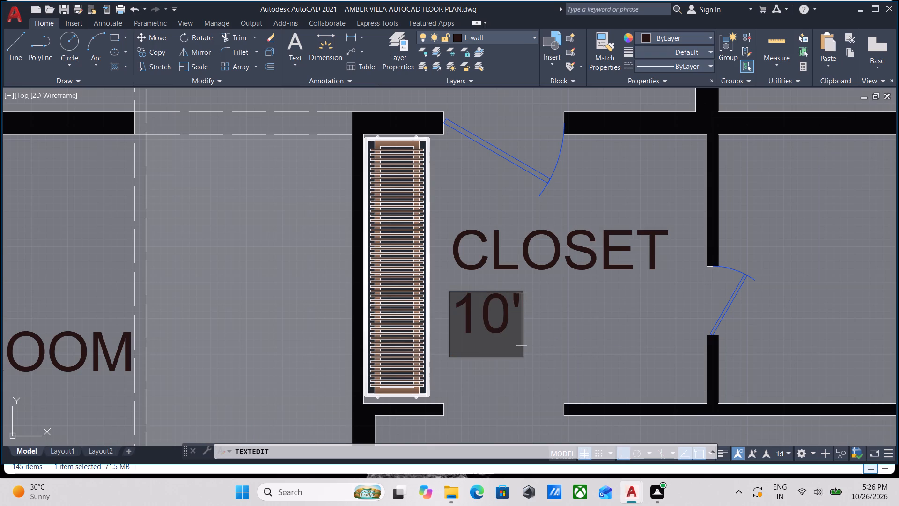
key(space)
text(0)
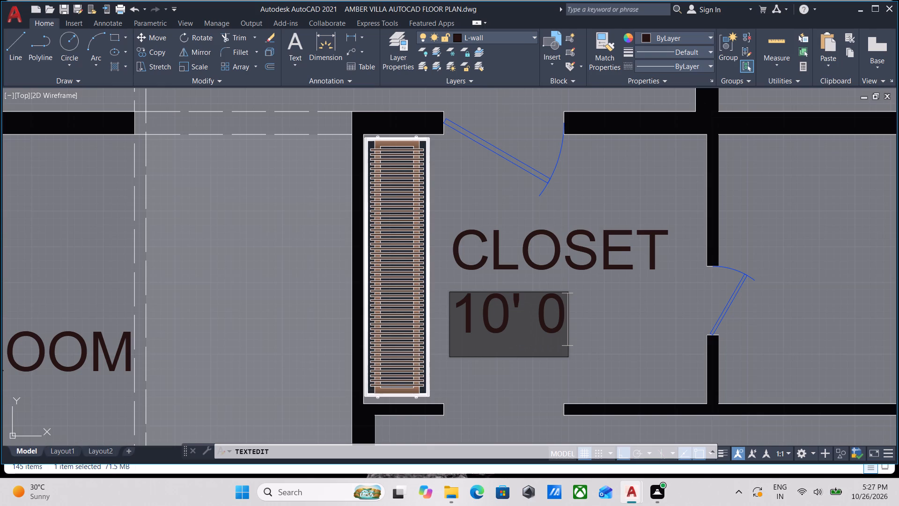
text(" X)
key(space)
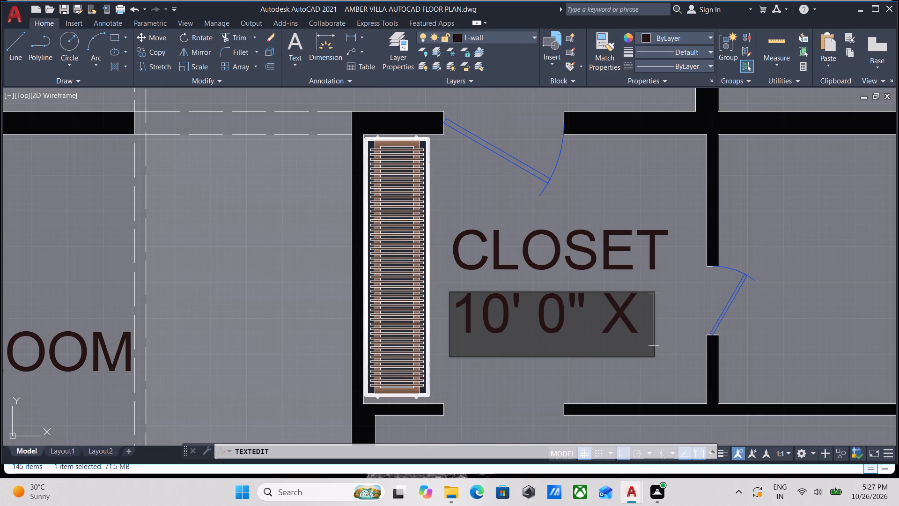
key(7)
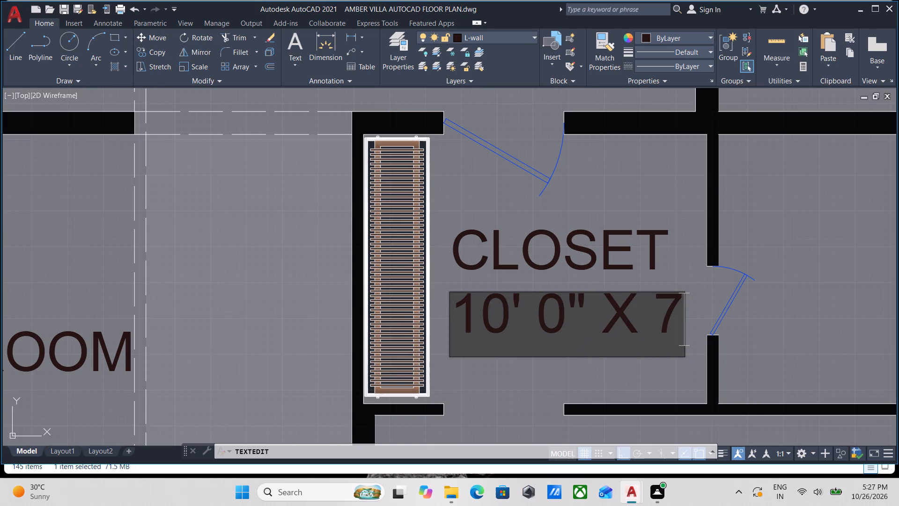
key(apostrophe)
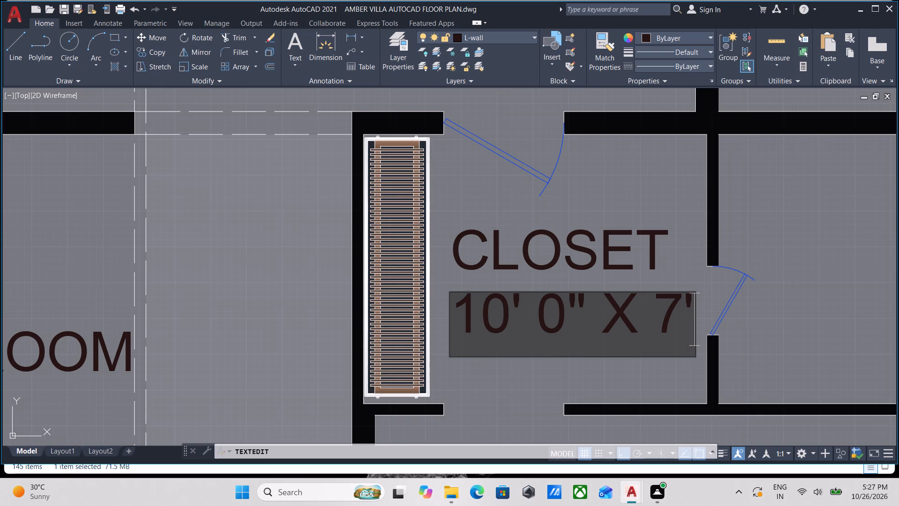
key(space)
text(1)
key(0)
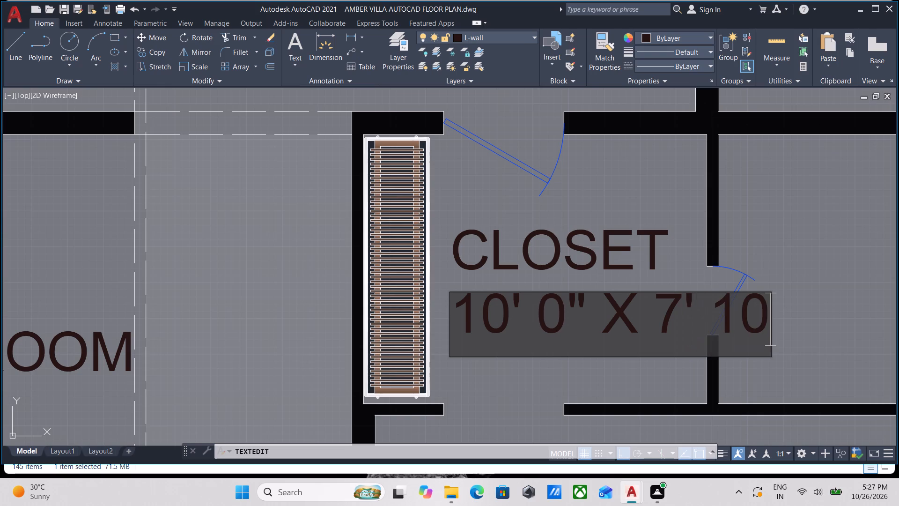
key(shift+quotedbl)
key(Return)
key(Return)
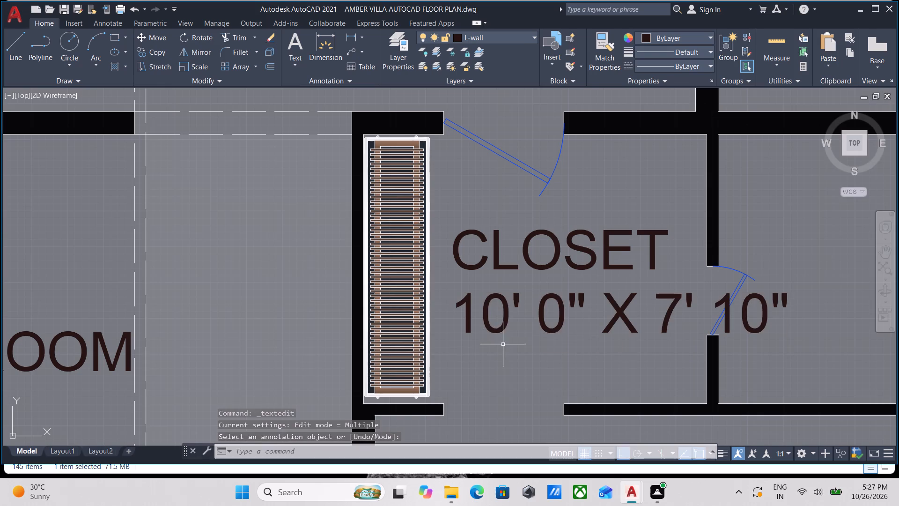
Move the closet's room size text about 7 inches left, up to the edge of the wardrobe.
scroll(485, 321, up, 1)
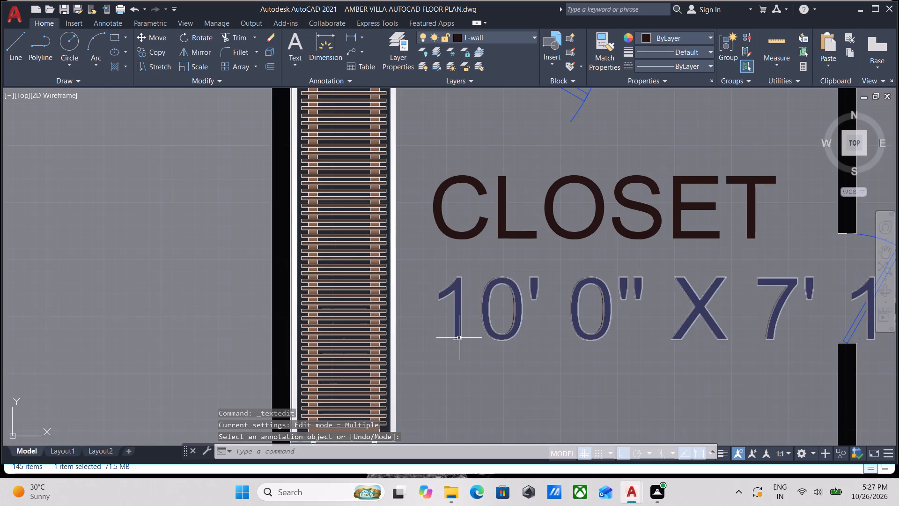
click(459, 338)
click(432, 339)
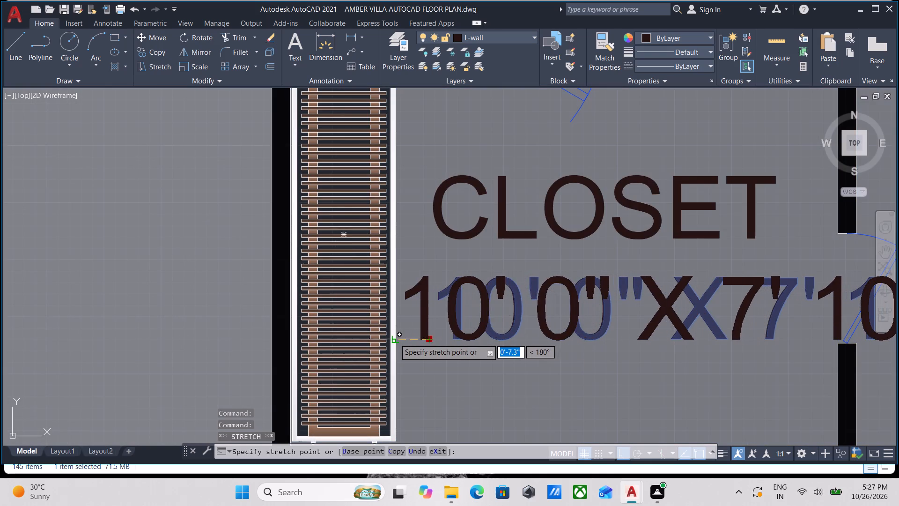
click(394, 339)
scroll(595, 351, down, 1)
middle_drag(595, 351, 461, 350)
scroll(529, 354, down, 1)
middle_drag(529, 354, 461, 376)
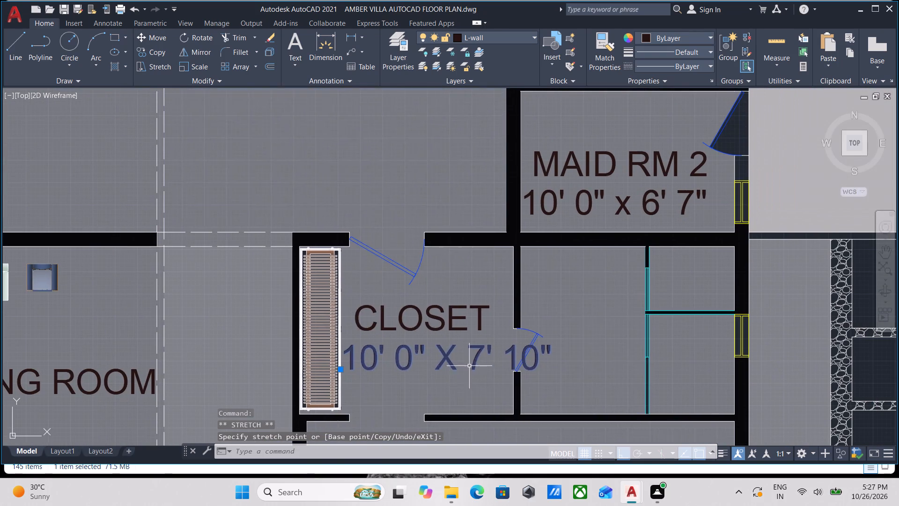
key(Escape)
Copy the CLOSET label straight across into the adjoining room below MAID RM 2.
scroll(463, 335, down, 1)
middle_drag(463, 335, 460, 369)
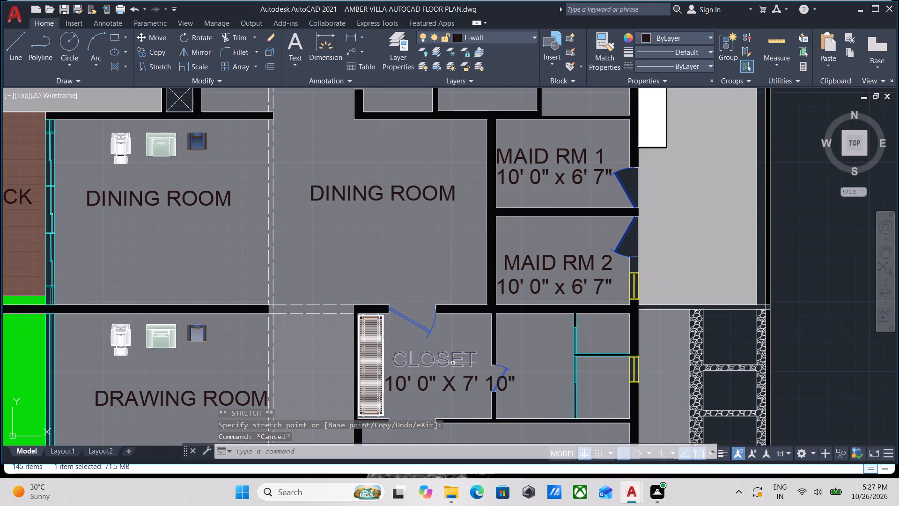
click(444, 361)
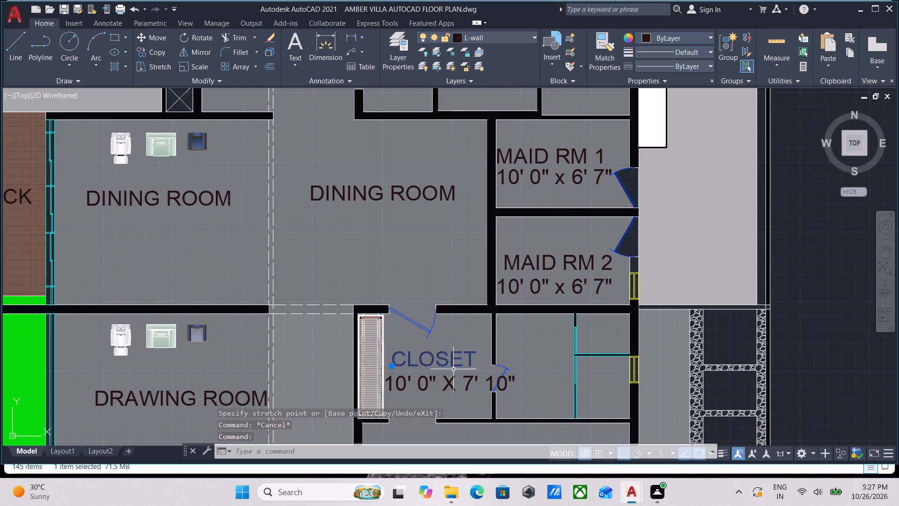
text(CO)
key(Return)
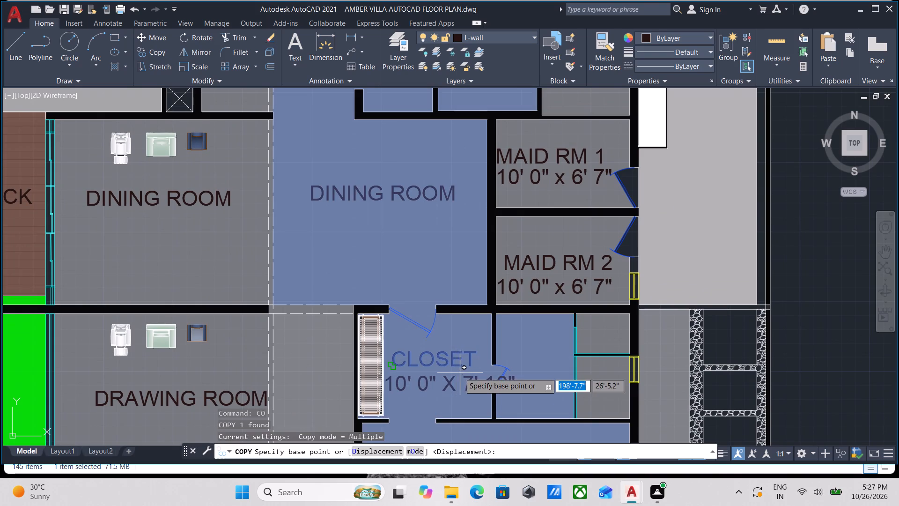
scroll(453, 369, up, 3)
click(211, 347)
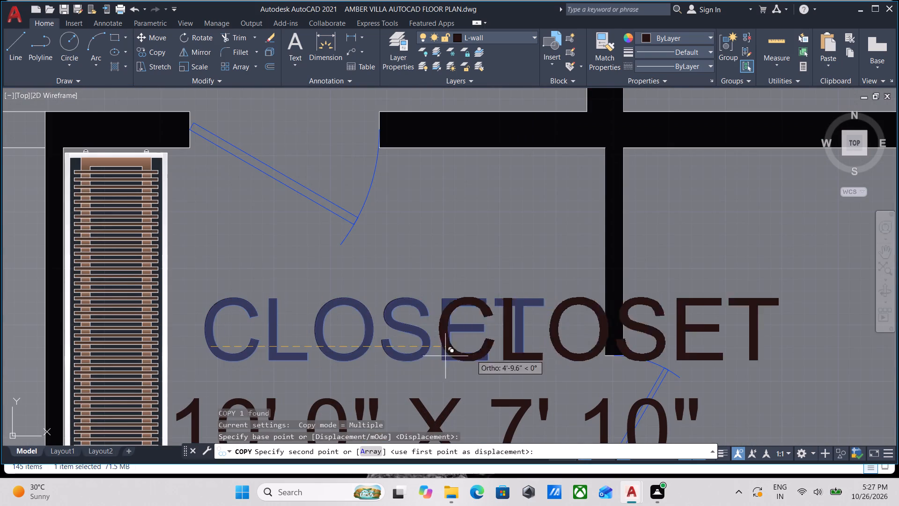
middle_drag(507, 355, 273, 326)
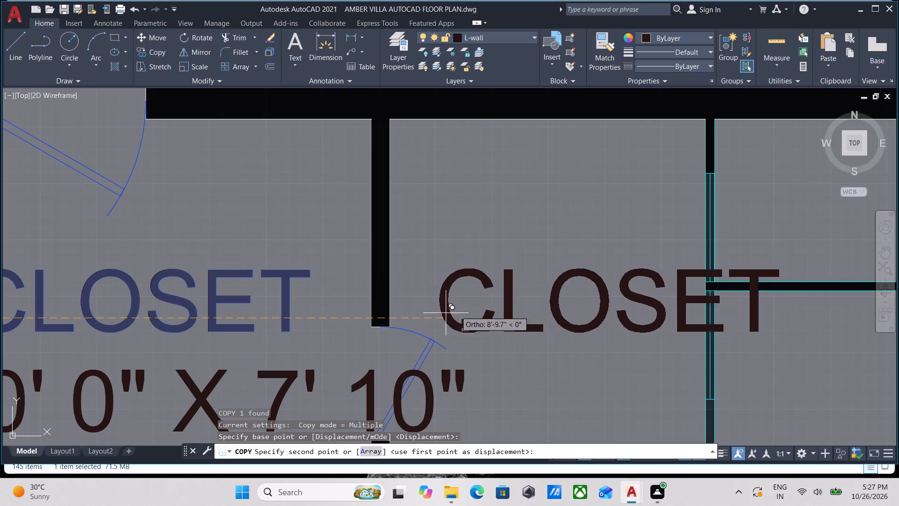
click(540, 303)
scroll(541, 302, down, 1)
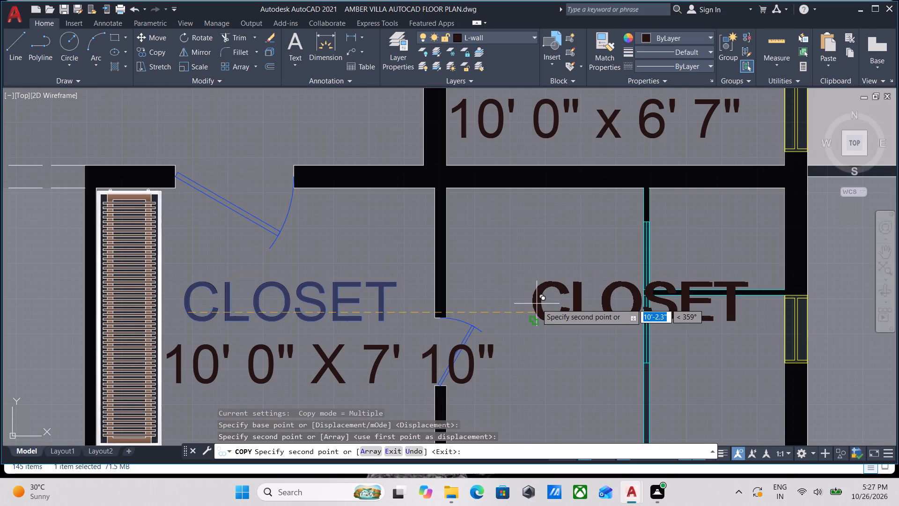
key(Escape)
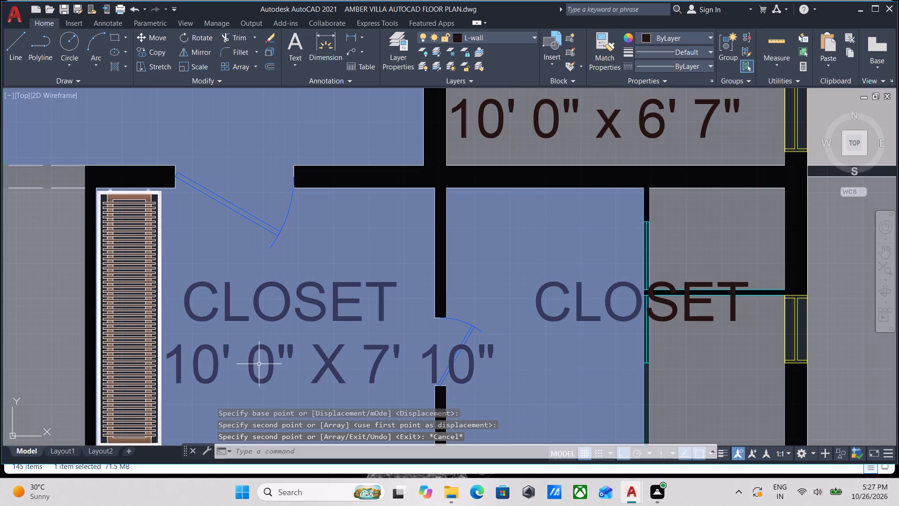
Copy the closet's room size text into the adjoining room below its copied CLOSET label, with Ortho turned off.
scroll(273, 367, down, 2)
scroll(276, 364, up, 2)
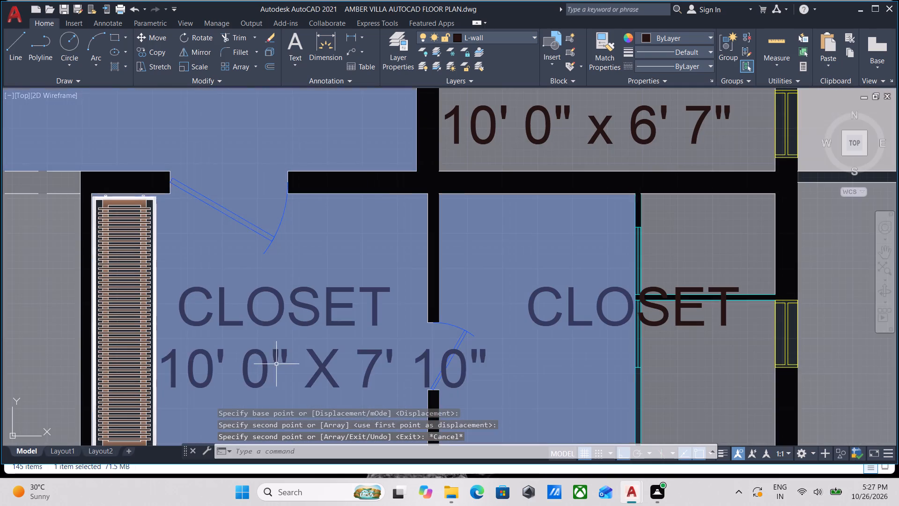
click(268, 369)
scroll(268, 369, down, 1)
middle_drag(268, 369, 345, 335)
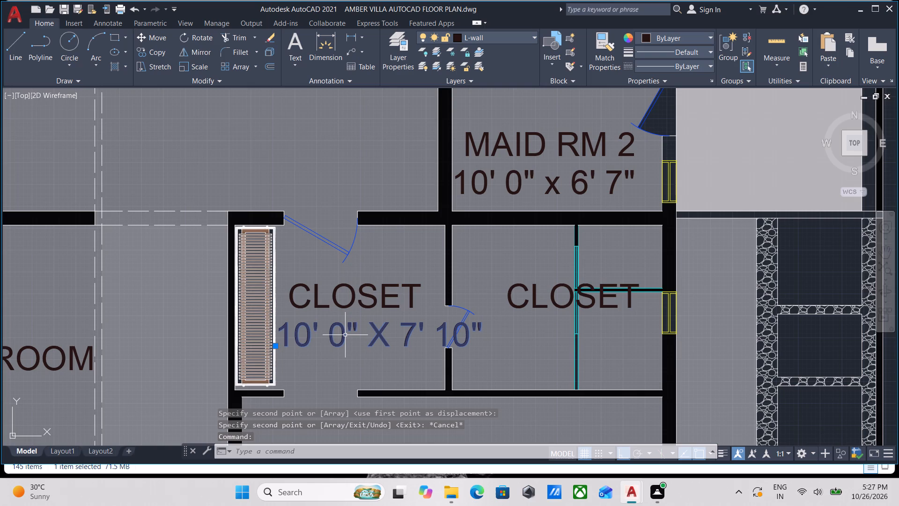
key(c)
key(o)
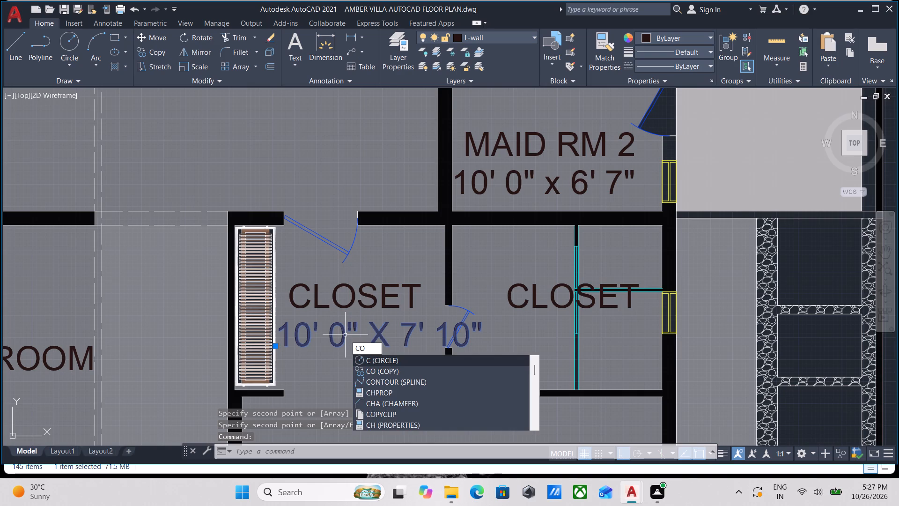
key(Return)
click(288, 338)
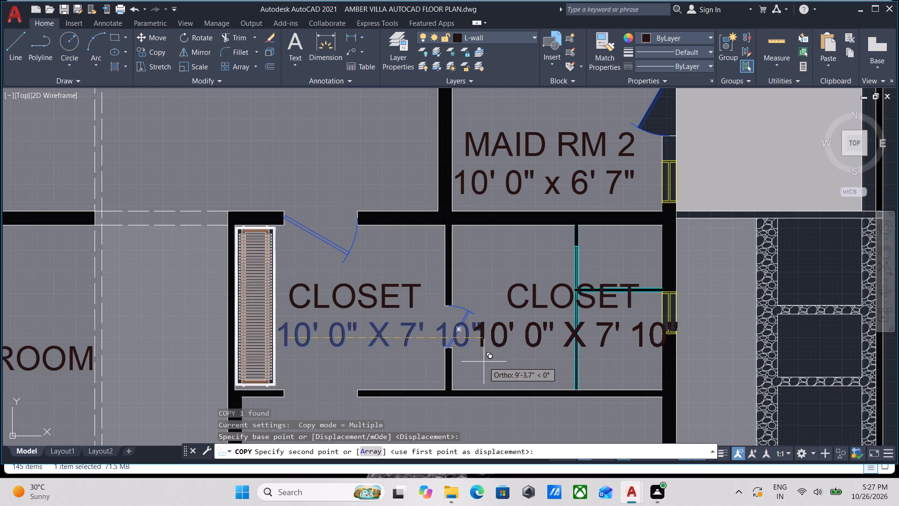
key(F8)
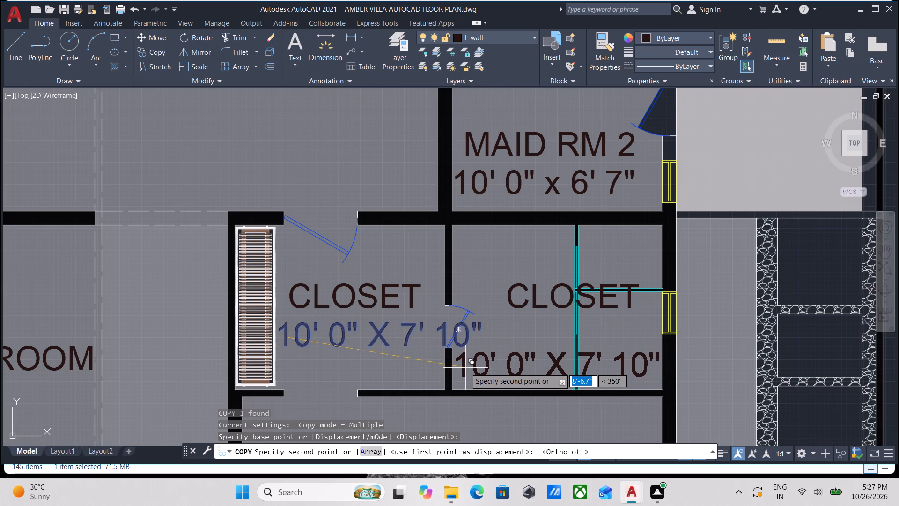
click(465, 368)
key(Escape)
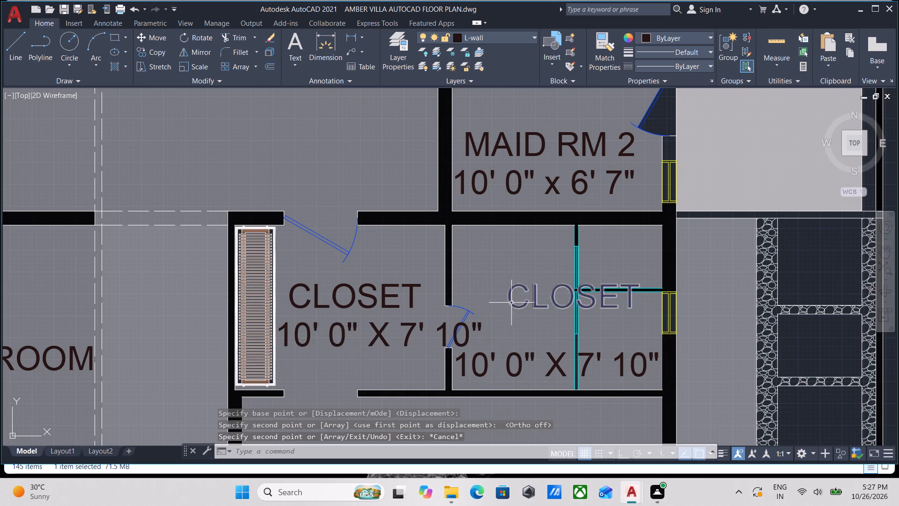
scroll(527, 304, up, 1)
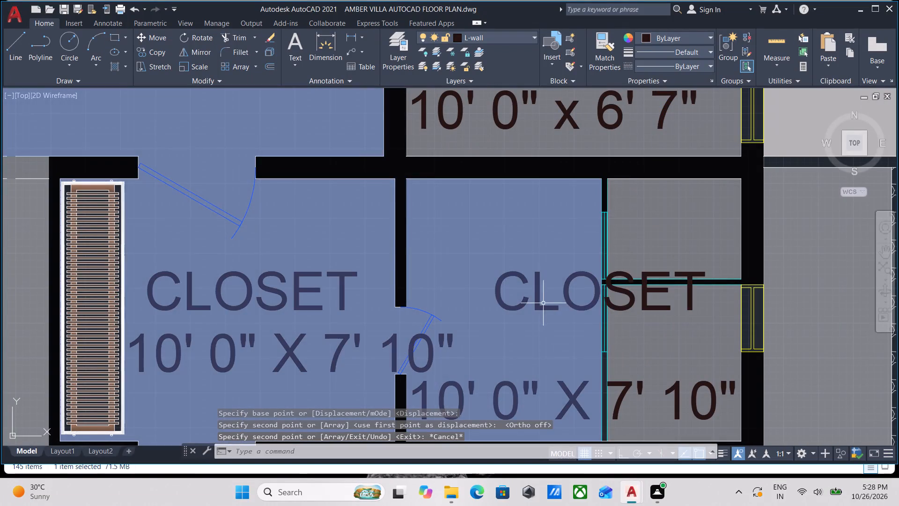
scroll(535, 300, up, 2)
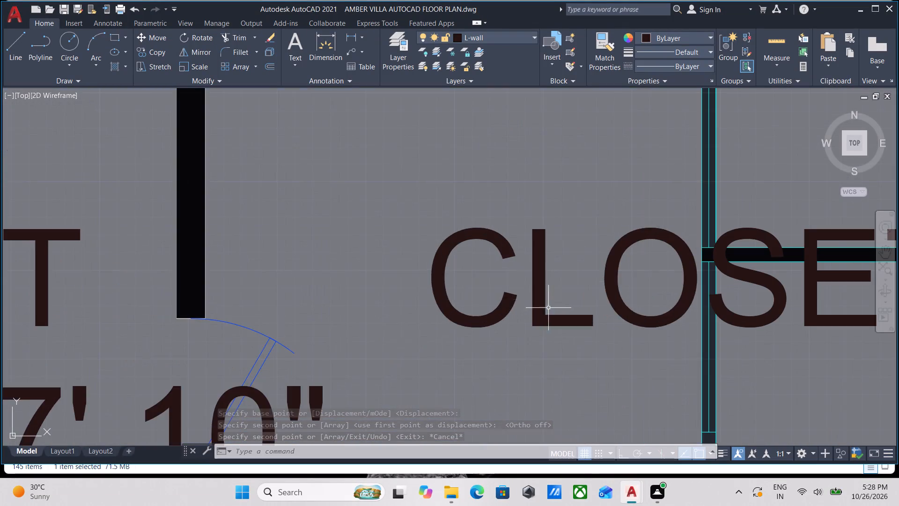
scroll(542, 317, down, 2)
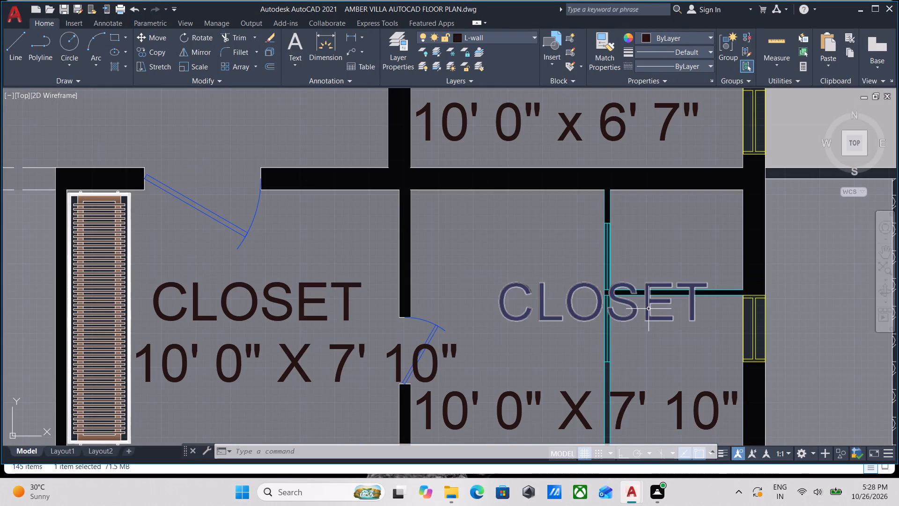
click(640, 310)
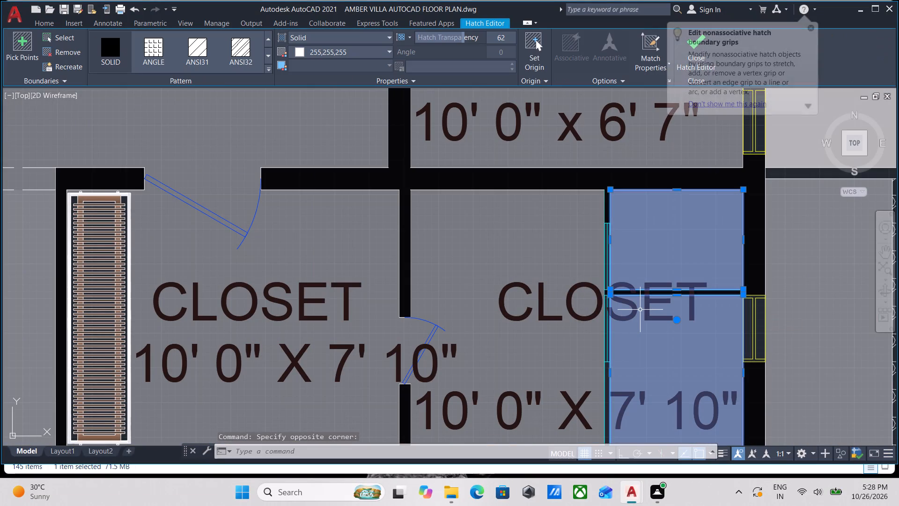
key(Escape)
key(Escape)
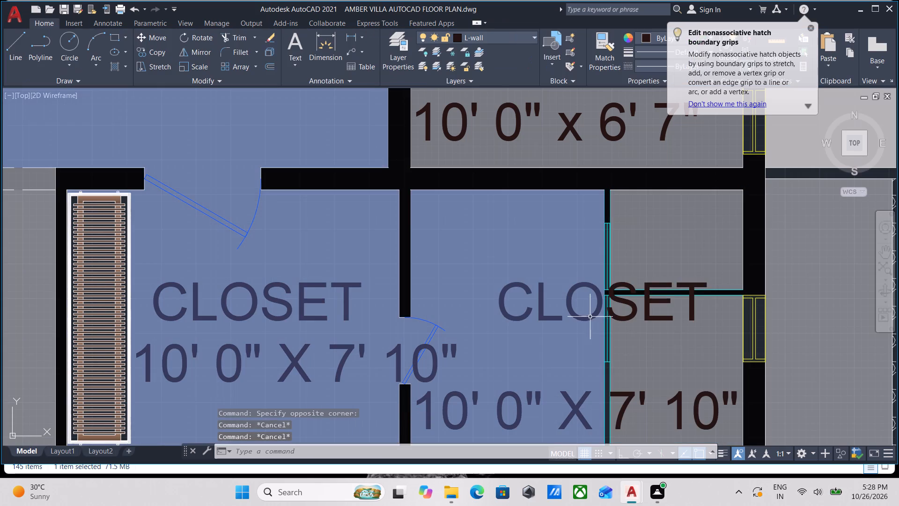
Change the copied CLOSET label in the room below MAID RM 2 to TOILET.
scroll(616, 309, up, 2)
scroll(568, 294, up, 1)
scroll(569, 284, down, 1)
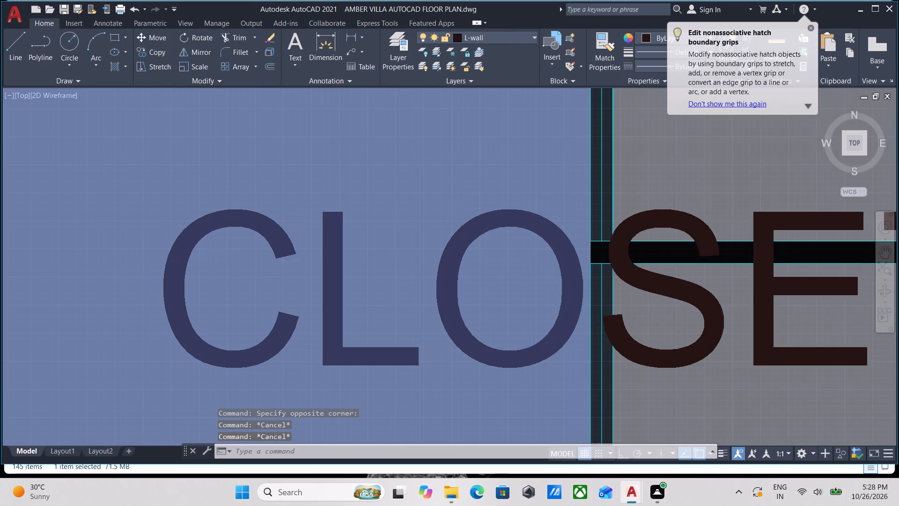
scroll(571, 287, down, 2)
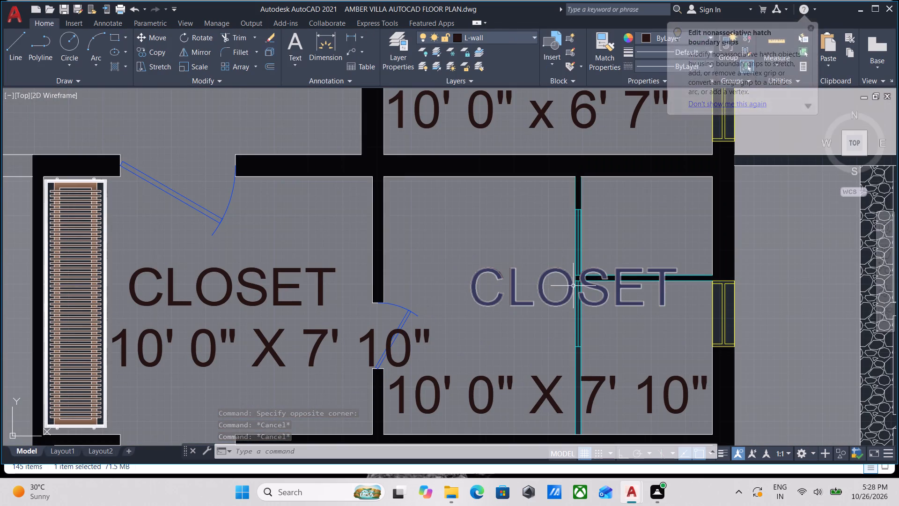
double_click(573, 286)
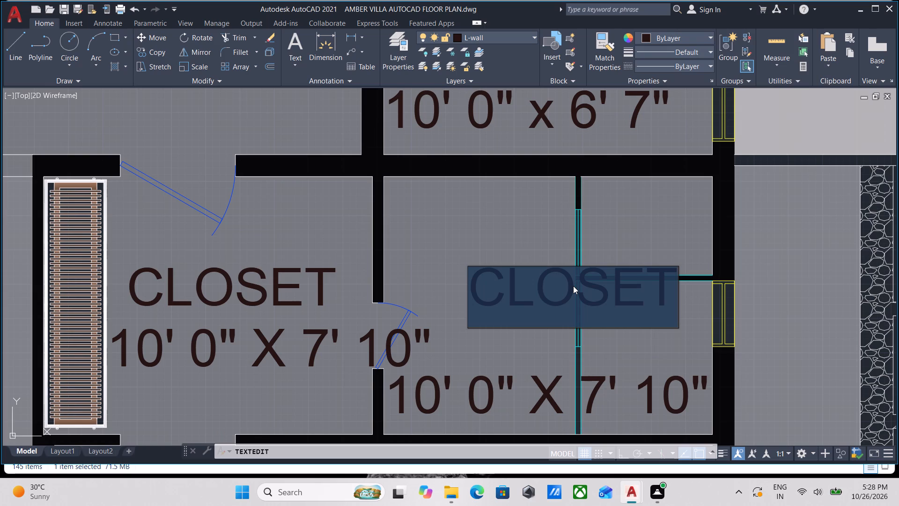
key(t)
text(OILET)
key(Return)
key(Return)
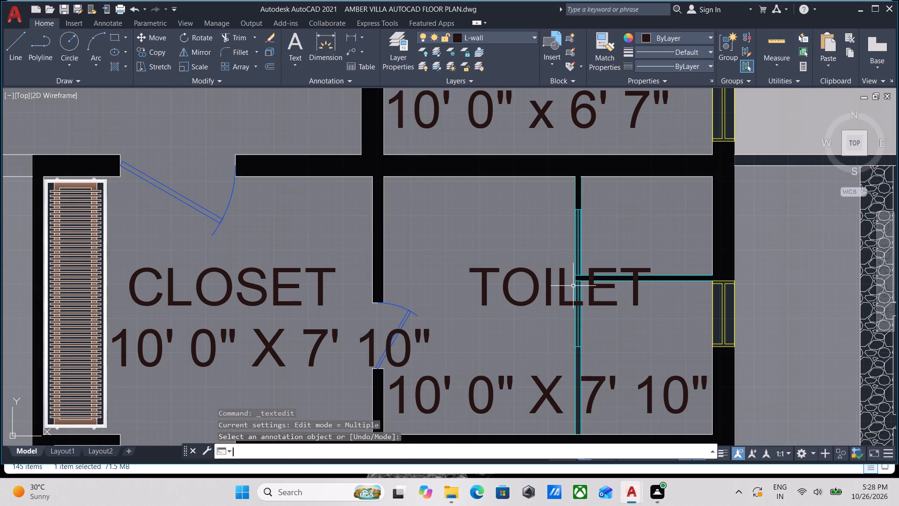
Move the TOILET label down and slightly left, so it sits just above its room size text.
scroll(590, 326, up, 1)
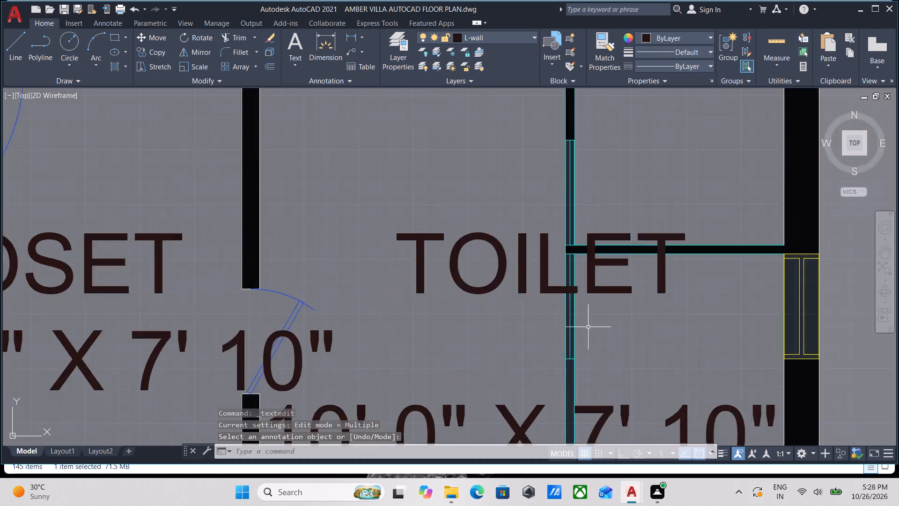
scroll(583, 329, up, 1)
scroll(333, 258, down, 2)
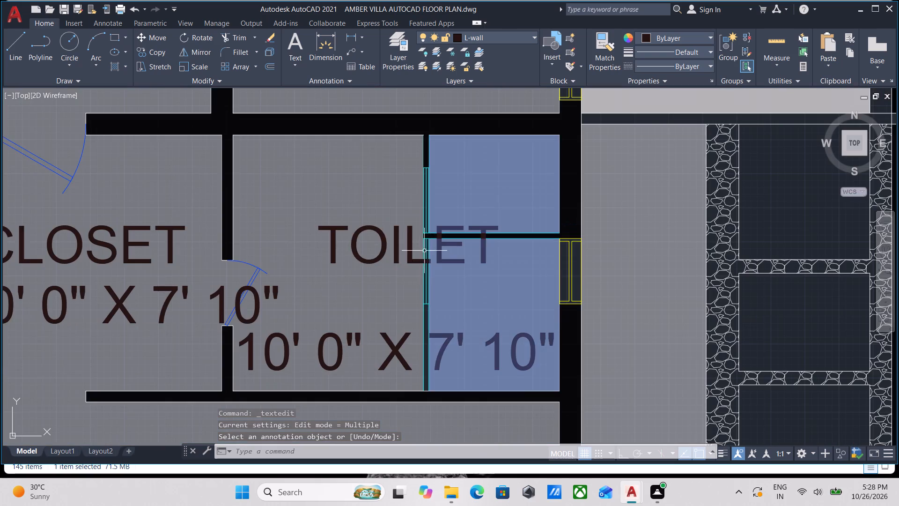
click(412, 248)
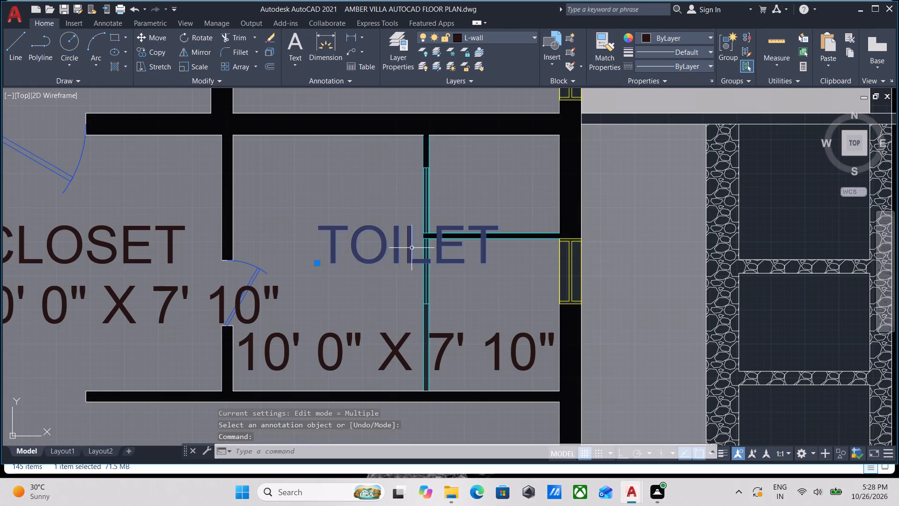
click(317, 264)
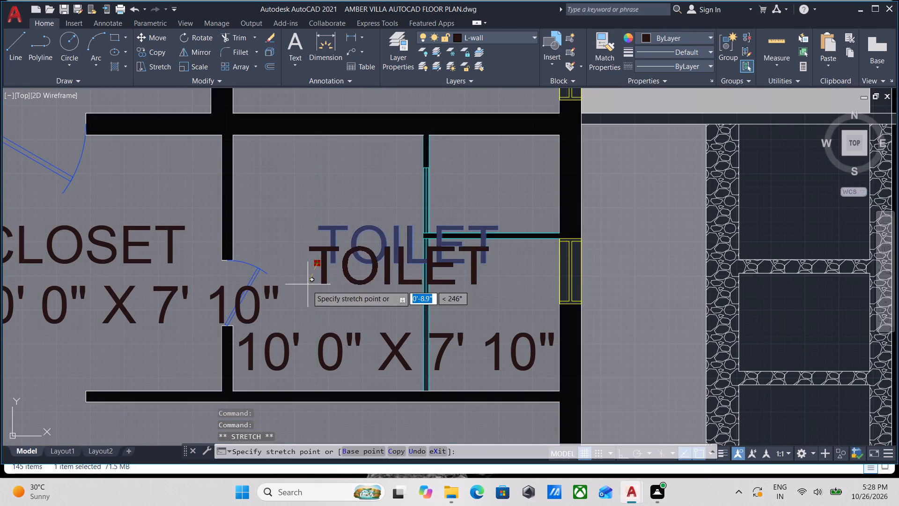
click(306, 307)
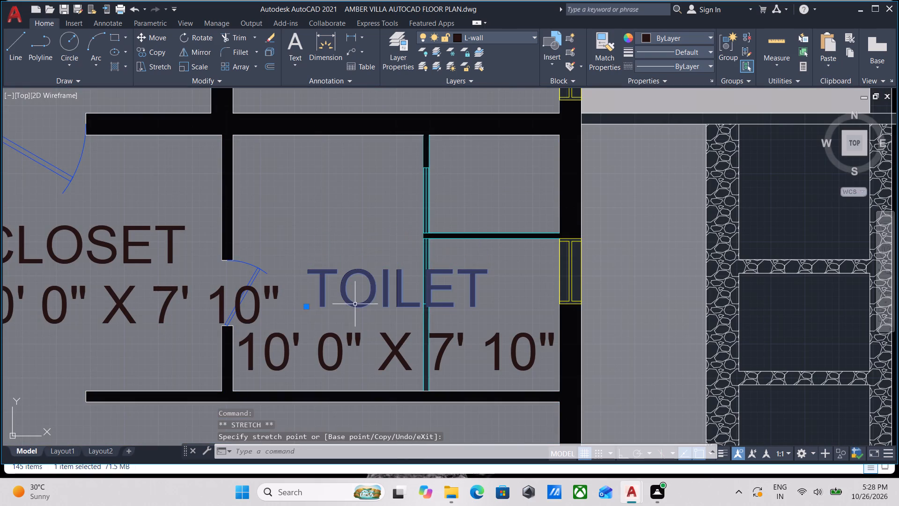
middle_drag(355, 304, 467, 303)
scroll(361, 304, down, 2)
key(Escape)
Change the DINING ROOM label in the space beside MAID RM 1 and MAID RM 2 to LIVING LOUNGE.
middle_drag(266, 275, 355, 242)
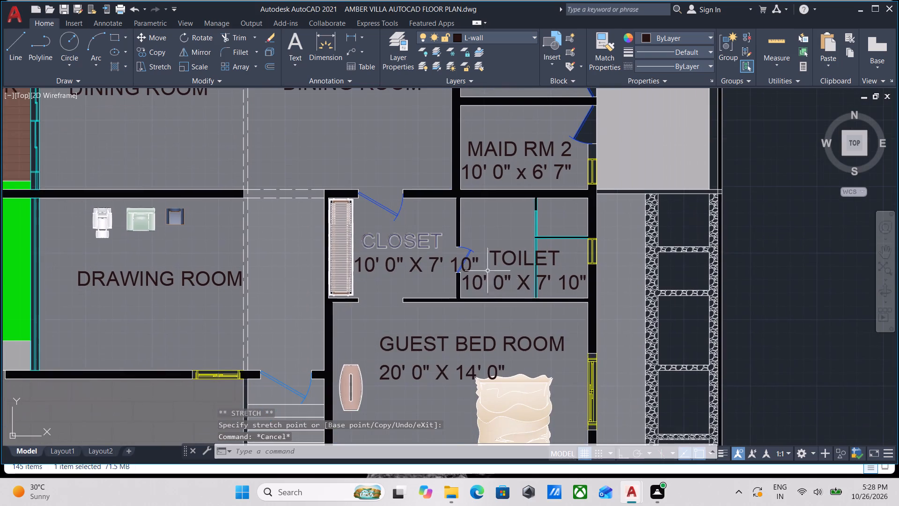
scroll(469, 282, down, 1)
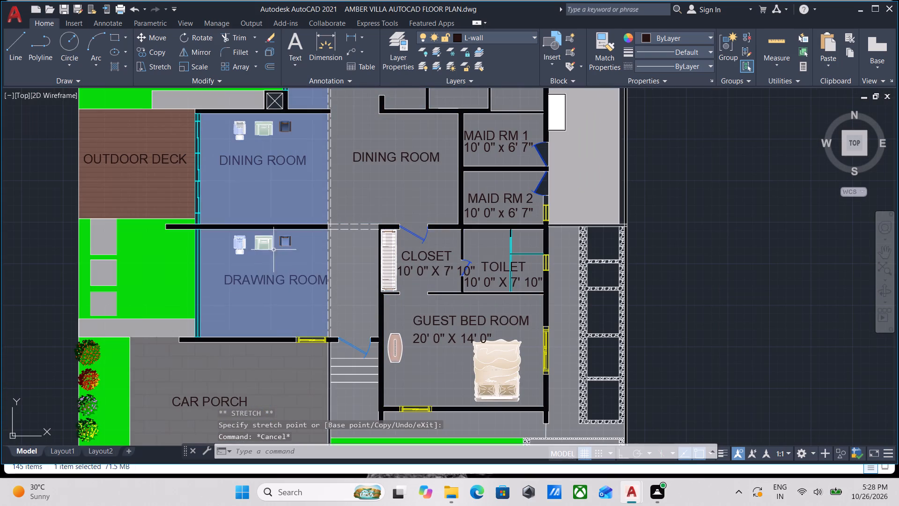
scroll(218, 162, up, 1)
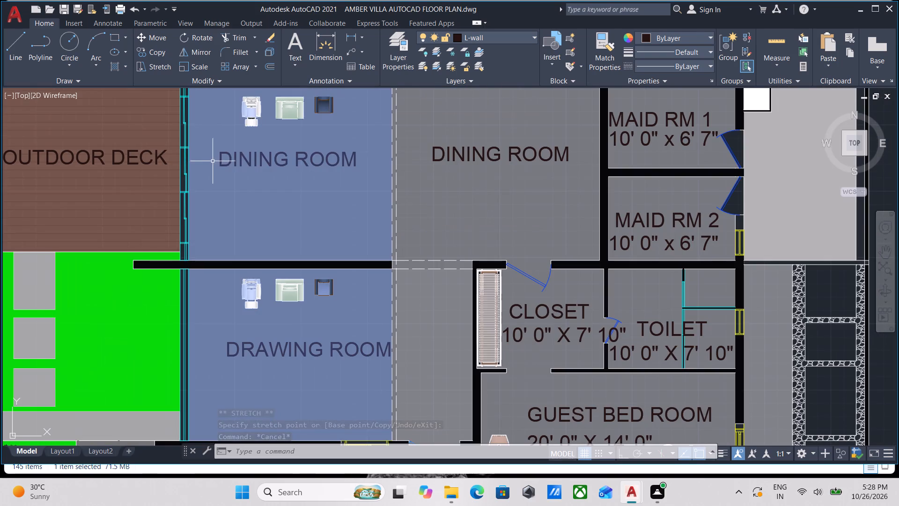
scroll(228, 152, down, 2)
middle_drag(239, 160, 270, 174)
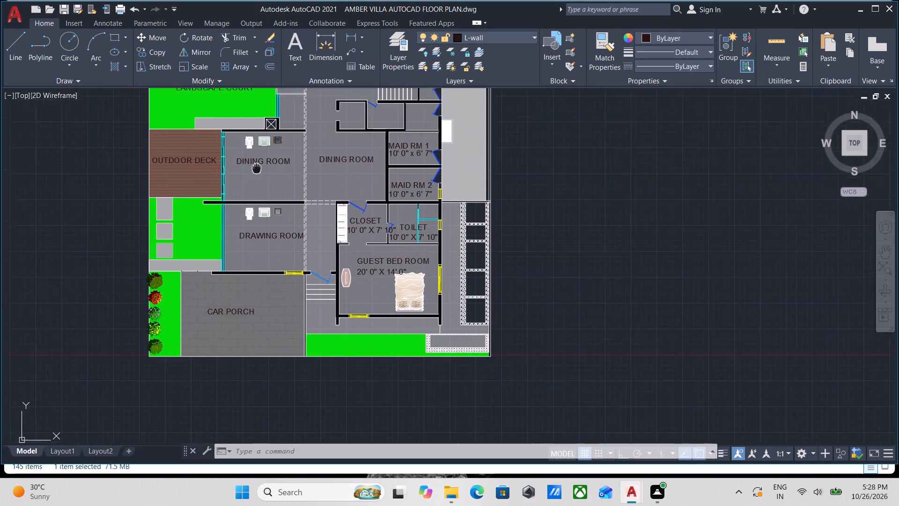
middle_drag(270, 174, 328, 185)
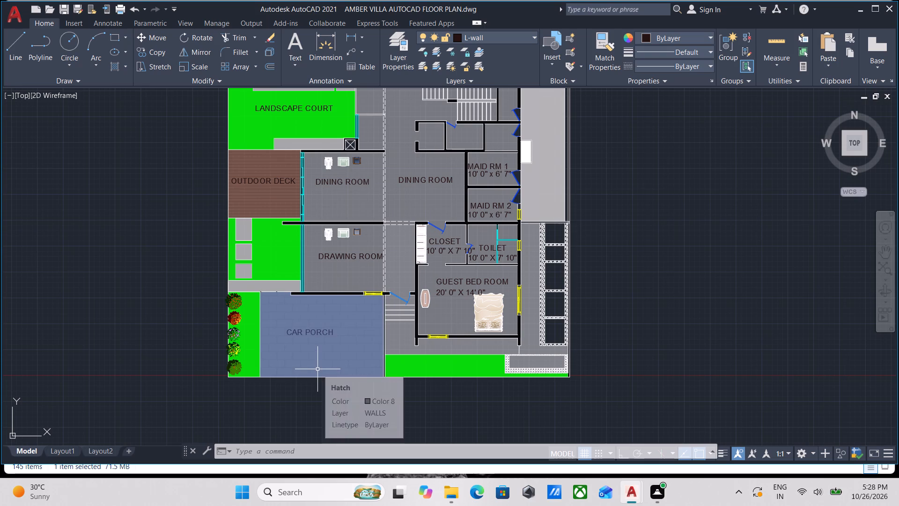
scroll(322, 192, up, 1)
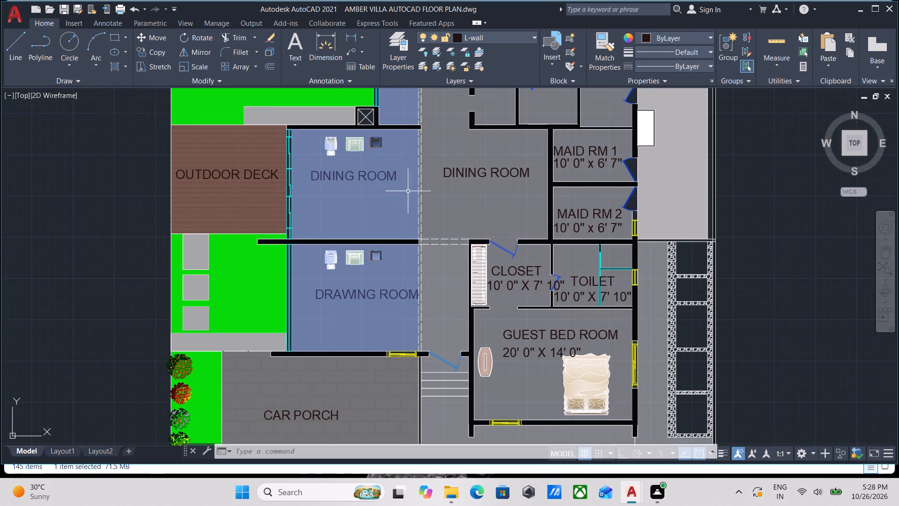
double_click(464, 171)
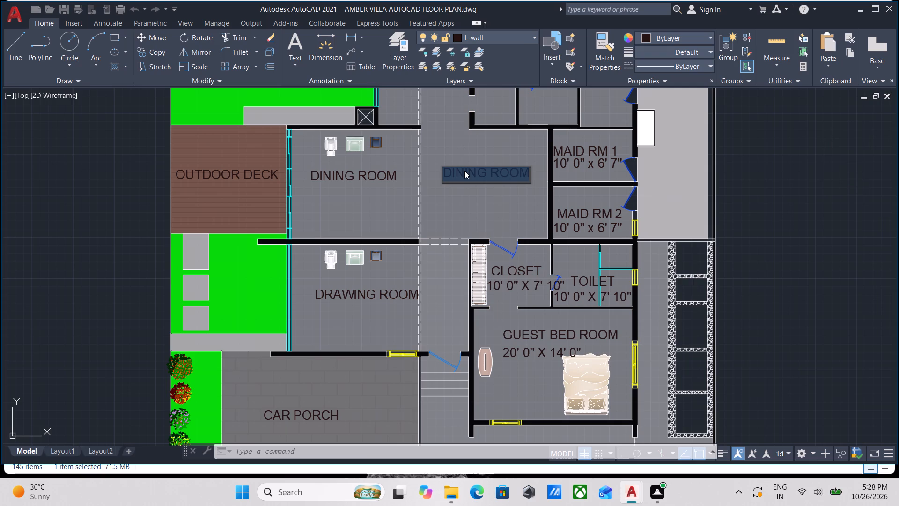
text(LIVIN)
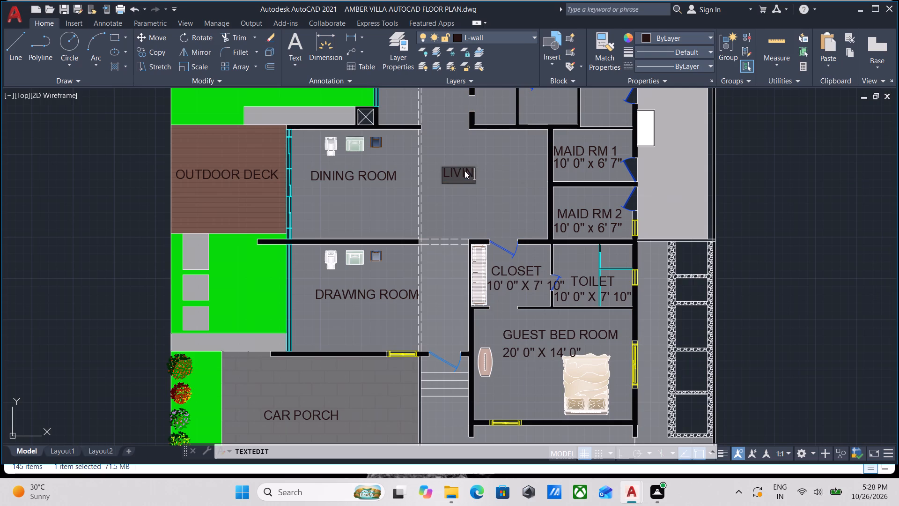
text(G)
key(space)
text(LOUNGE)
key(Return)
key(Return)
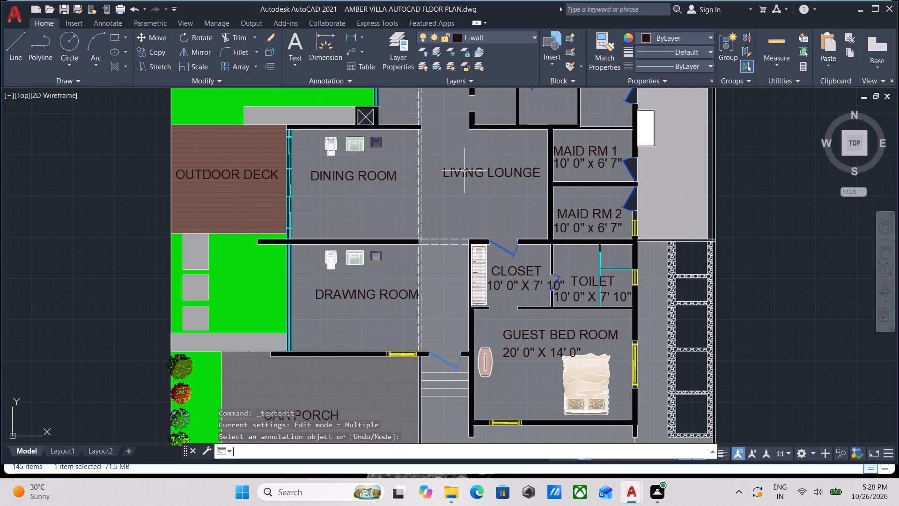
Move the LIVING LOUNGE label about 1'-6.7" straight left, towards the dashed line beside the dining room.
scroll(464, 171, up, 2)
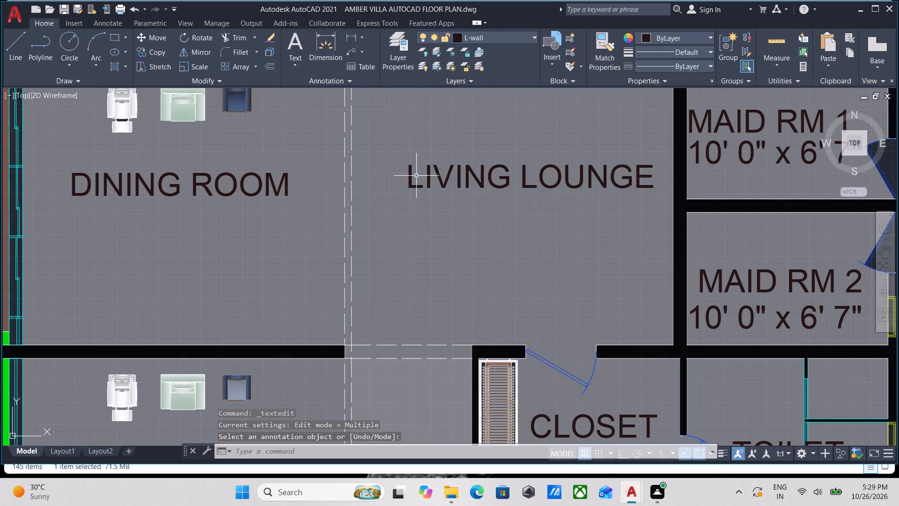
click(420, 186)
click(408, 189)
click(375, 190)
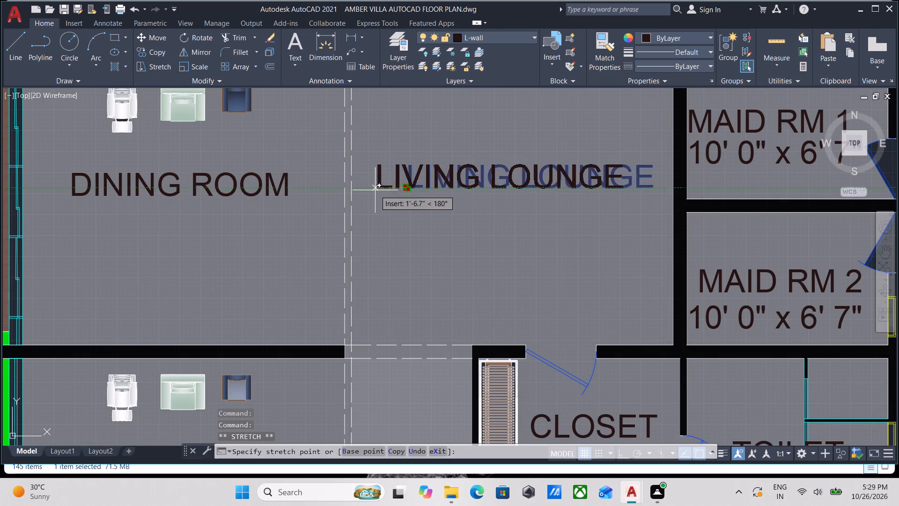
Copy the LIVING LOUNGE label to a spot directly below the original in the same room.
scroll(466, 191, down, 3)
middle_drag(466, 200, 464, 272)
scroll(518, 210, up, 1)
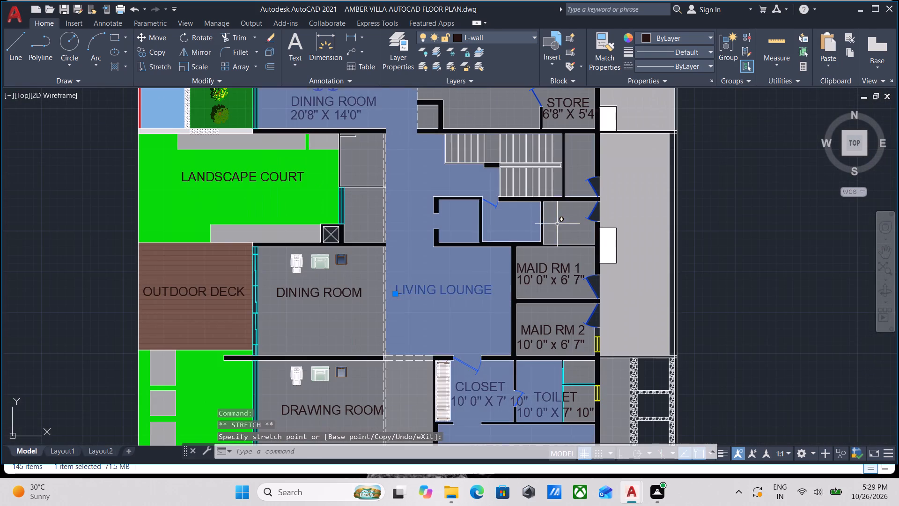
scroll(558, 224, up, 1)
middle_drag(560, 224, 504, 253)
scroll(479, 244, down, 1)
middle_drag(479, 243, 491, 257)
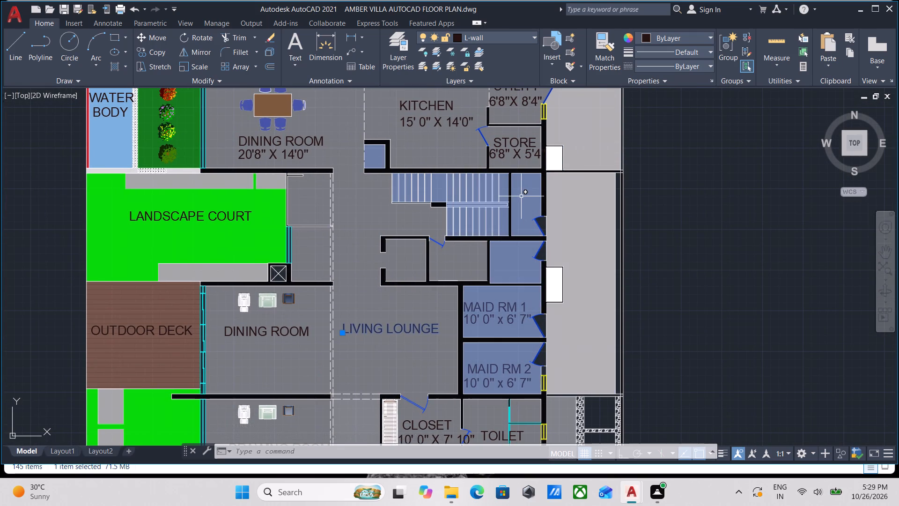
middle_drag(421, 349, 451, 330)
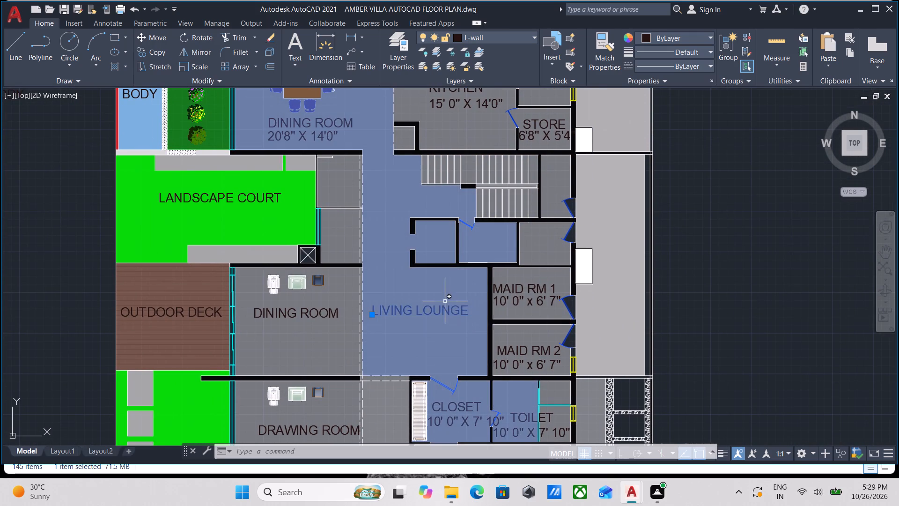
middle_drag(438, 297, 442, 244)
scroll(395, 273, up, 1)
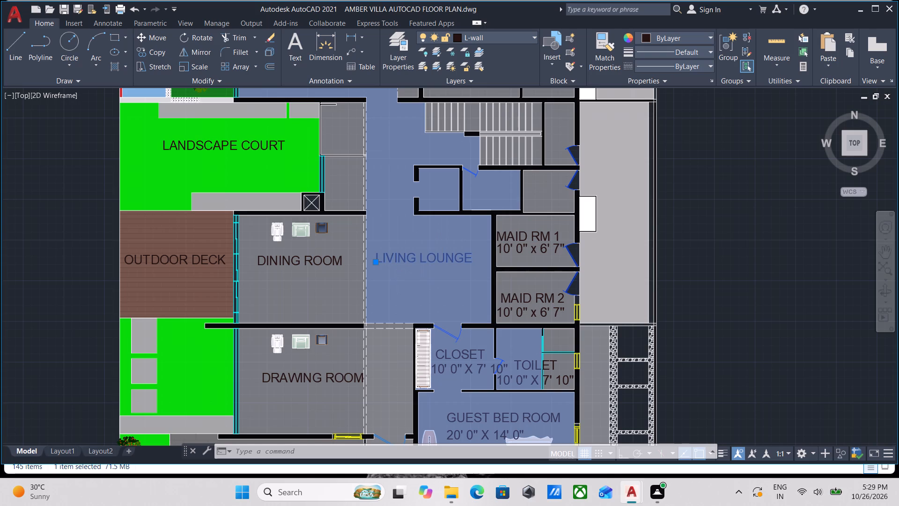
text(CO)
key(Return)
click(370, 256)
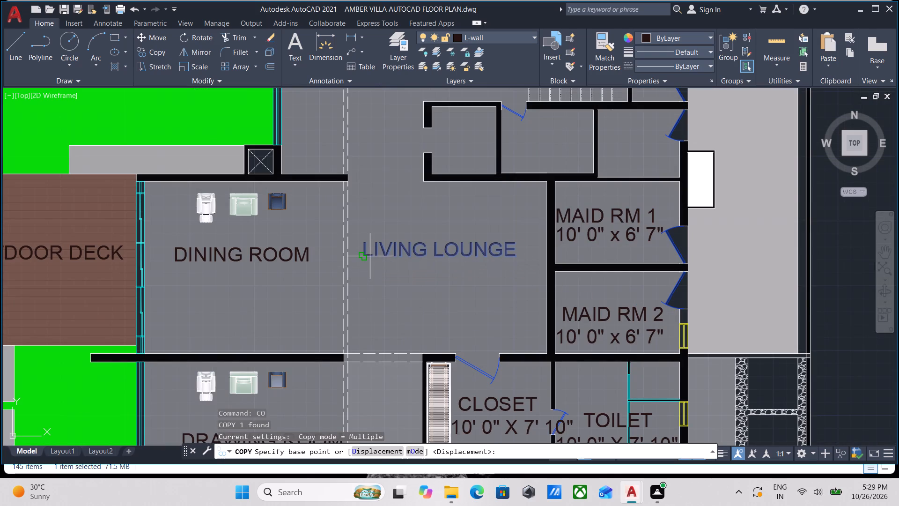
click(363, 290)
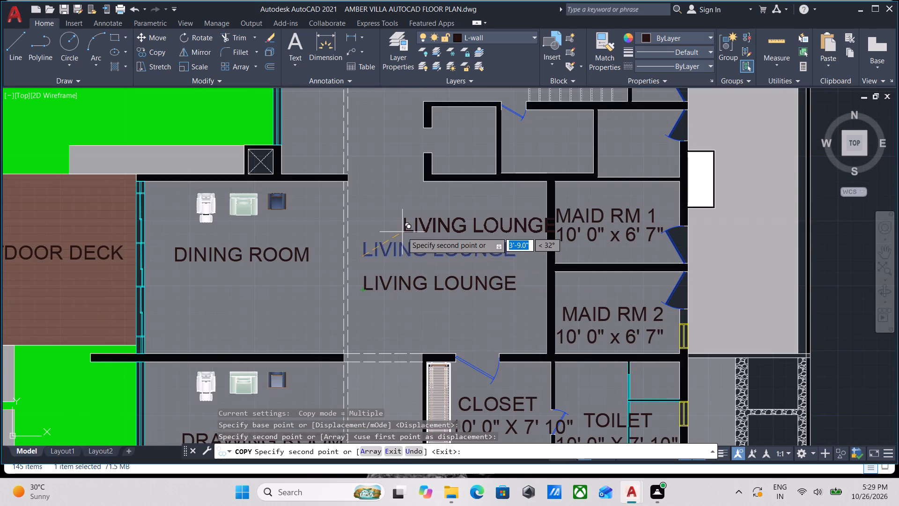
key(Escape)
Change the lower LIVING LOUNGE copy to the room size 32'8" X 13' 11".
double_click(406, 283)
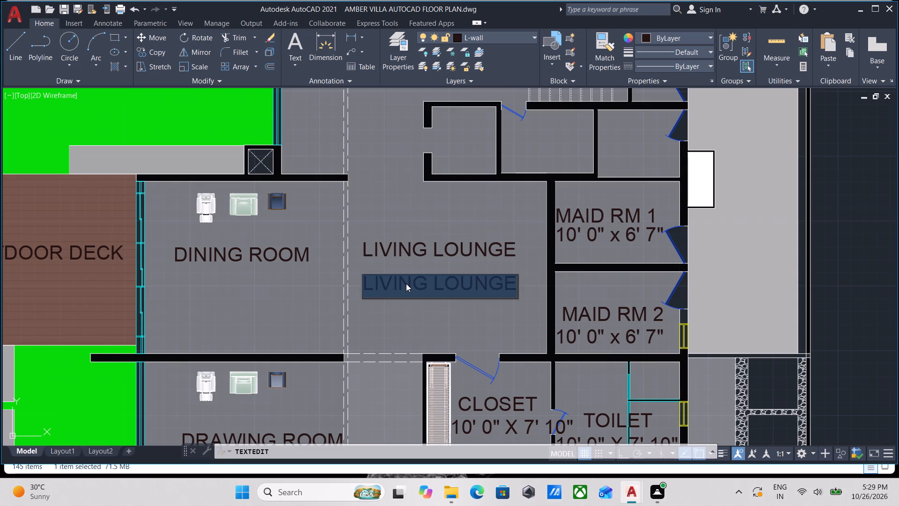
text(32)
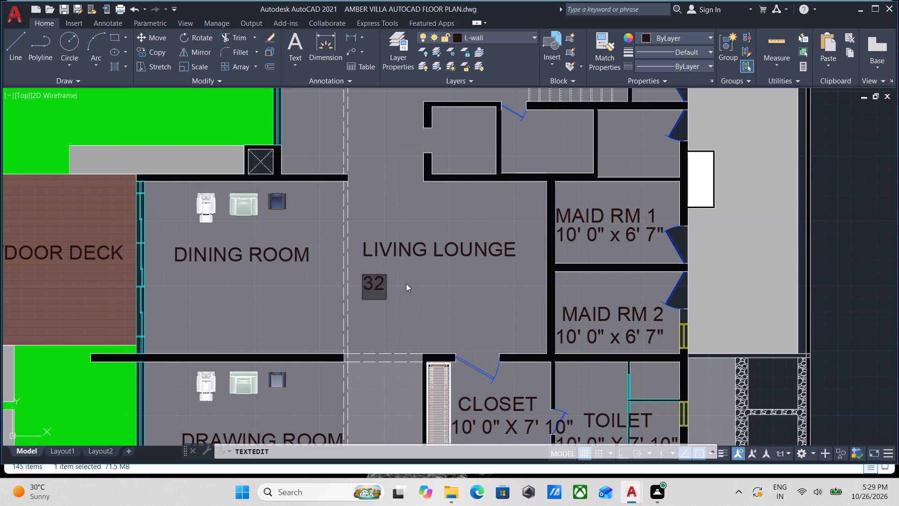
key(apostrophe)
key(8)
key(shift+quotedbl)
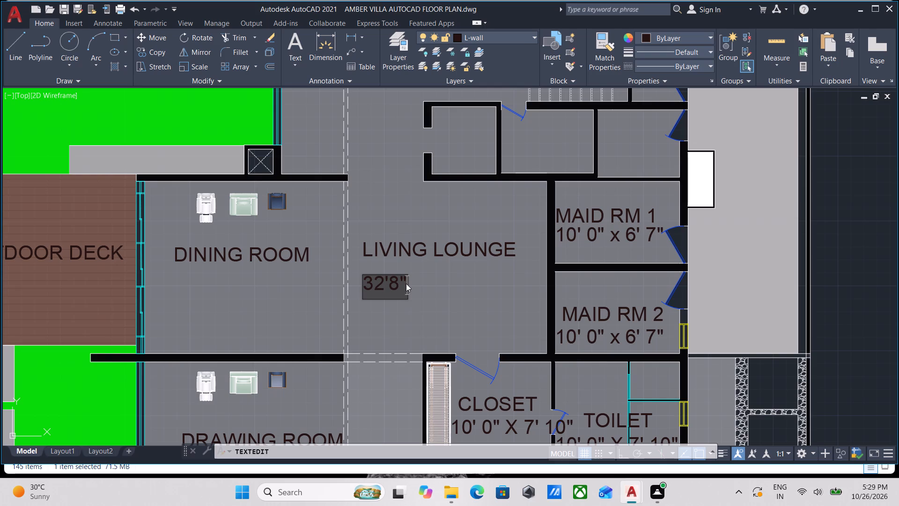
key(space)
key(x)
key(space)
text(13')
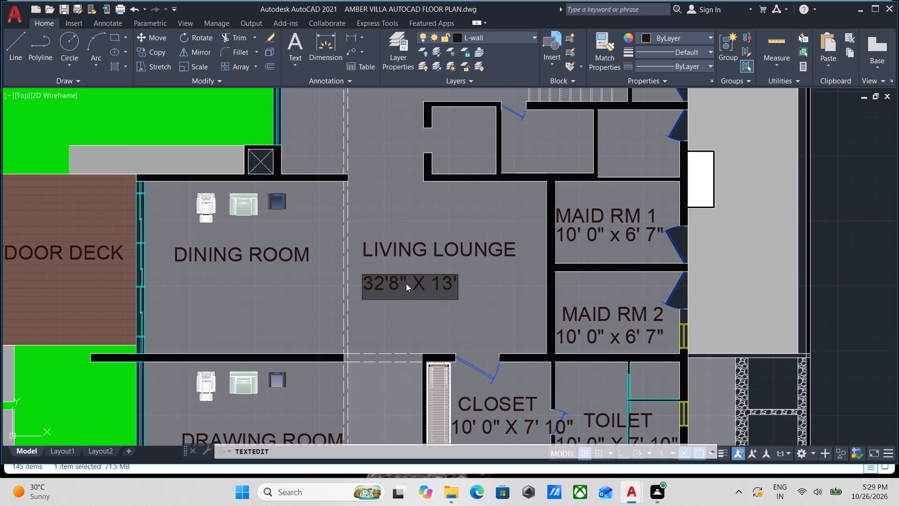
key(space)
text(11)
key(shift+quotedbl)
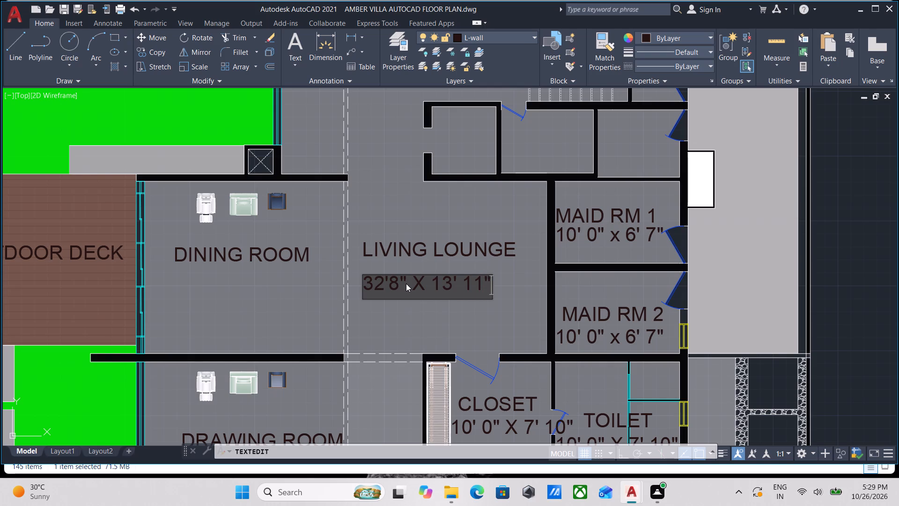
key(Return)
key(Return)
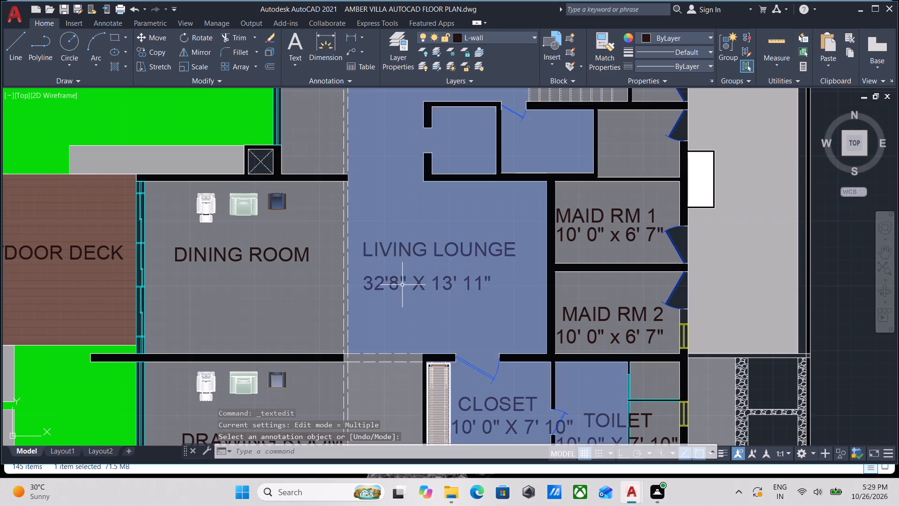
Move the living lounge's room size text up about 1 foot and slightly right, close beneath the LIVING LOUNGE label.
scroll(397, 285, up, 2)
click(391, 282)
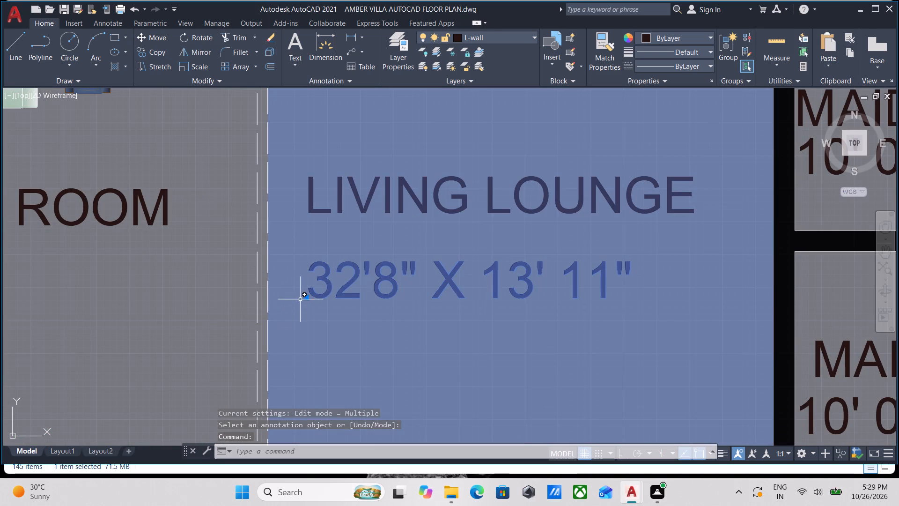
click(308, 298)
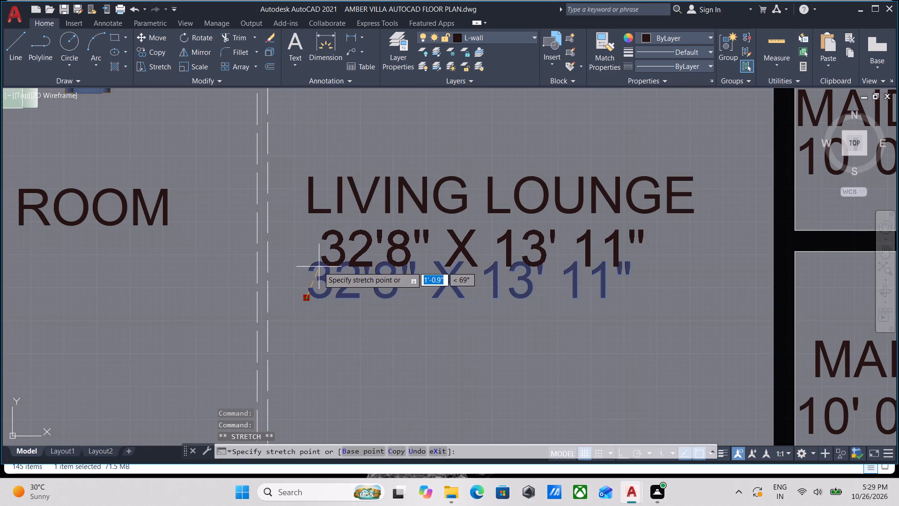
click(317, 269)
scroll(325, 266, down, 2)
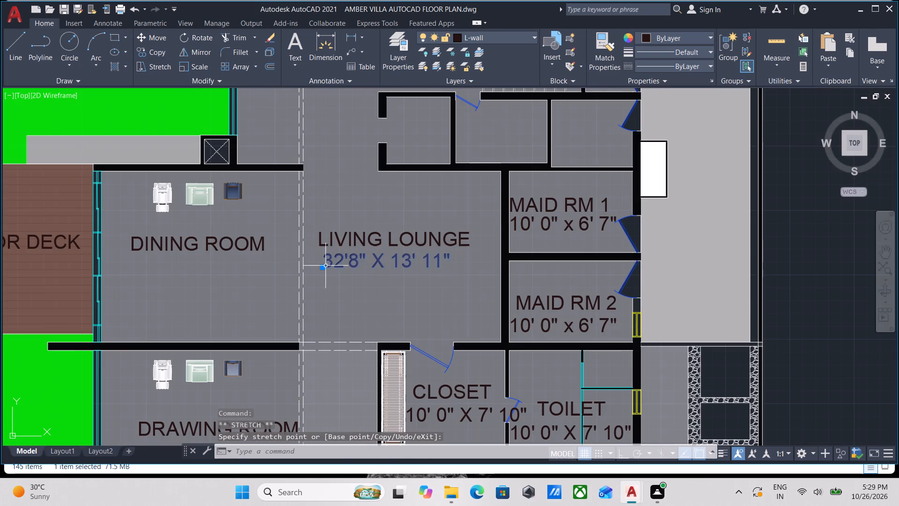
key(Escape)
scroll(325, 266, up, 1)
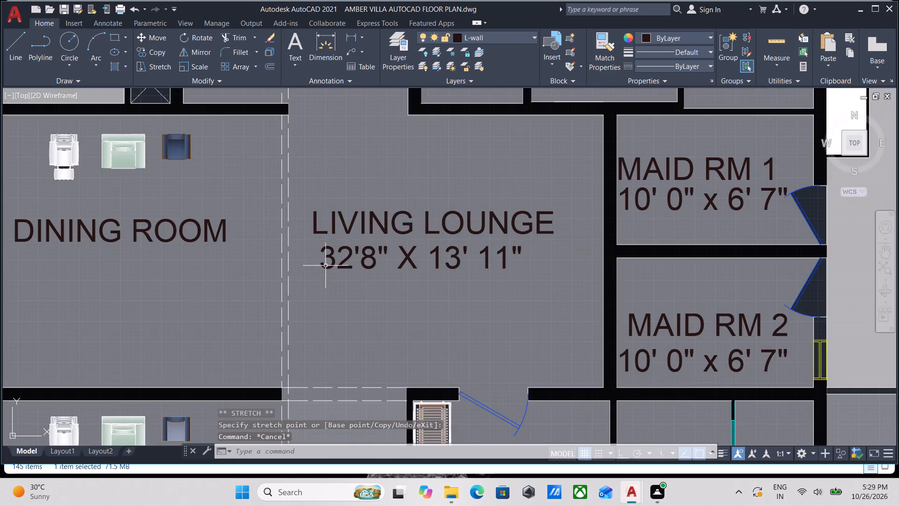
Copy the LIVING LOUNGE label about 16 feet down, into the passage between the drawing room and the closet.
scroll(325, 266, down, 1)
middle_drag(325, 266, 371, 247)
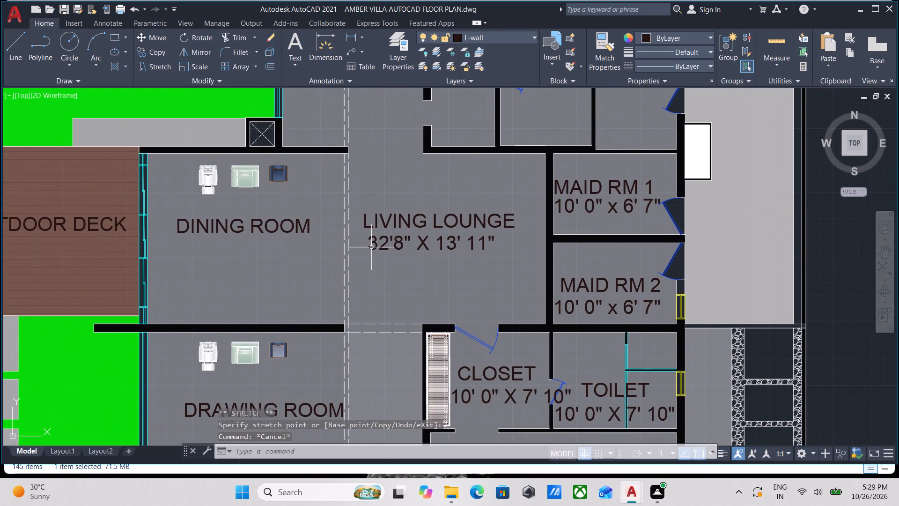
scroll(508, 216, up, 1)
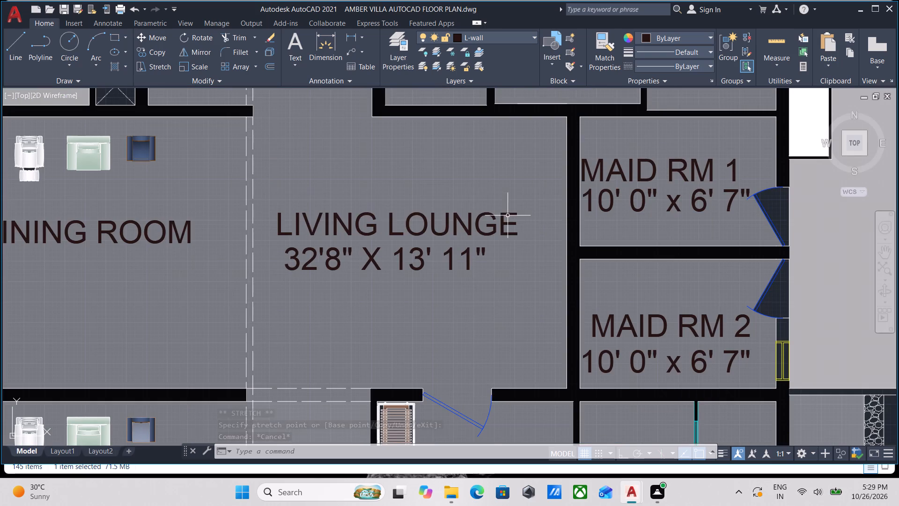
scroll(474, 221, down, 1)
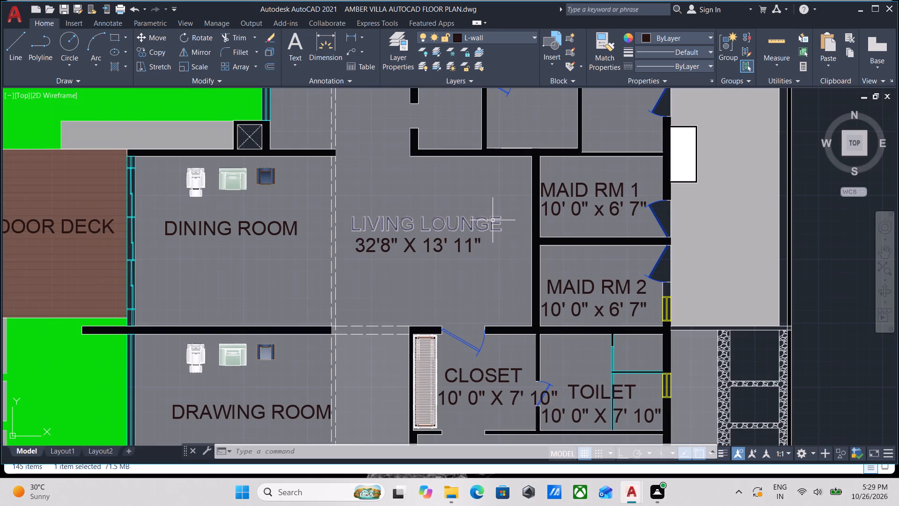
click(493, 222)
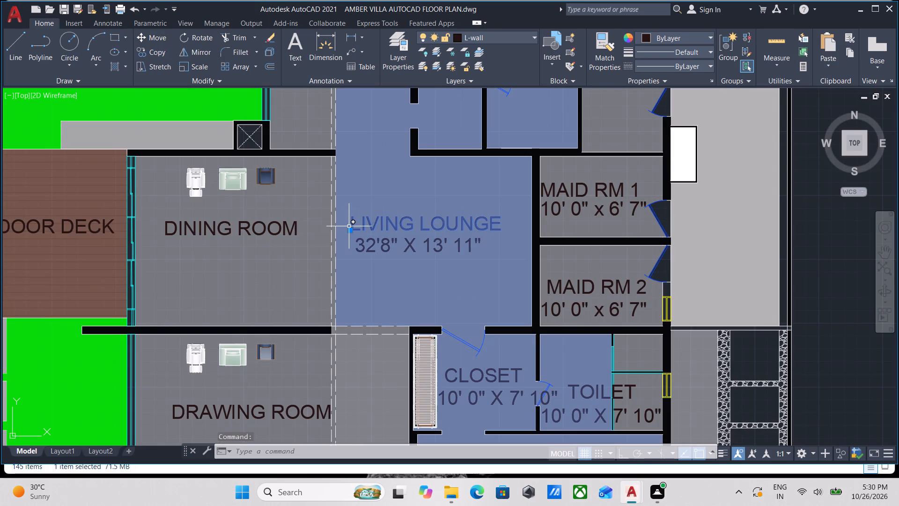
middle_drag(396, 217, 408, 241)
key(c)
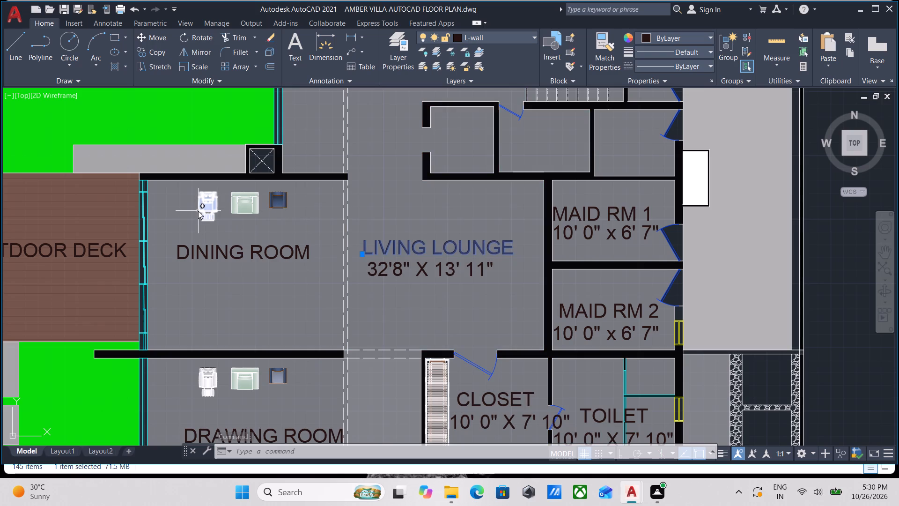
key(o)
key(Return)
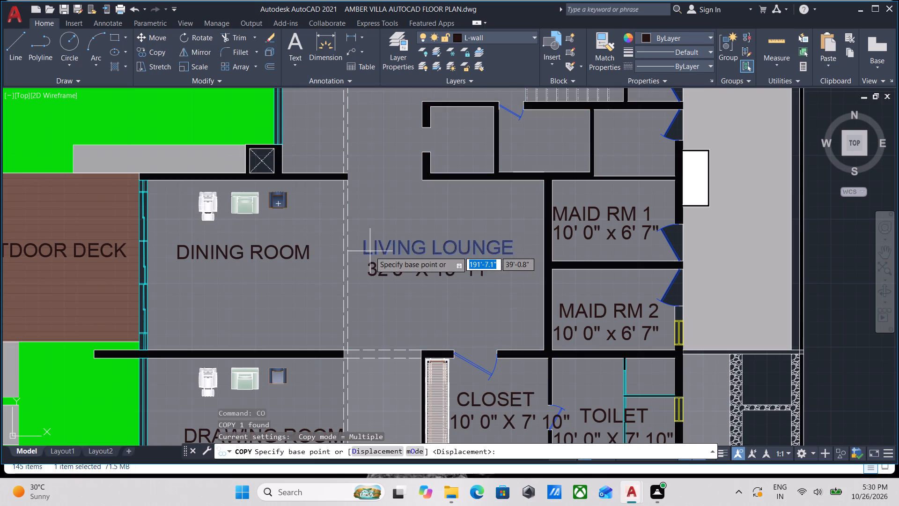
scroll(370, 251, up, 4)
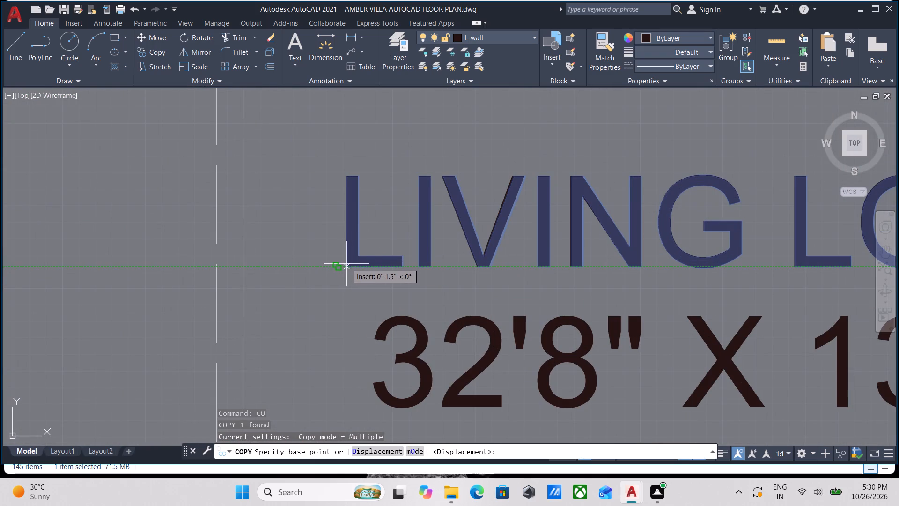
click(346, 264)
scroll(350, 356, down, 3)
middle_drag(366, 319, 387, 253)
scroll(272, 380, down, 3)
middle_drag(307, 366, 311, 355)
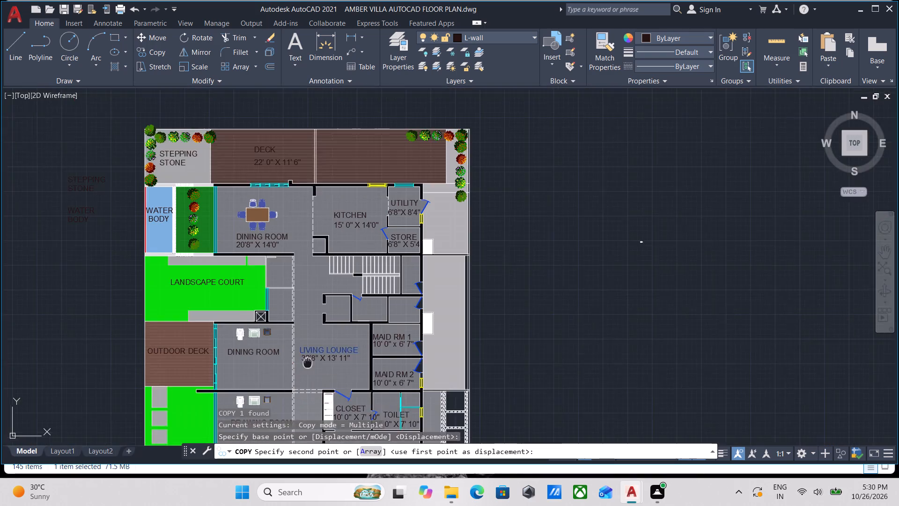
middle_drag(311, 355, 367, 252)
scroll(340, 322, up, 2)
scroll(375, 306, up, 2)
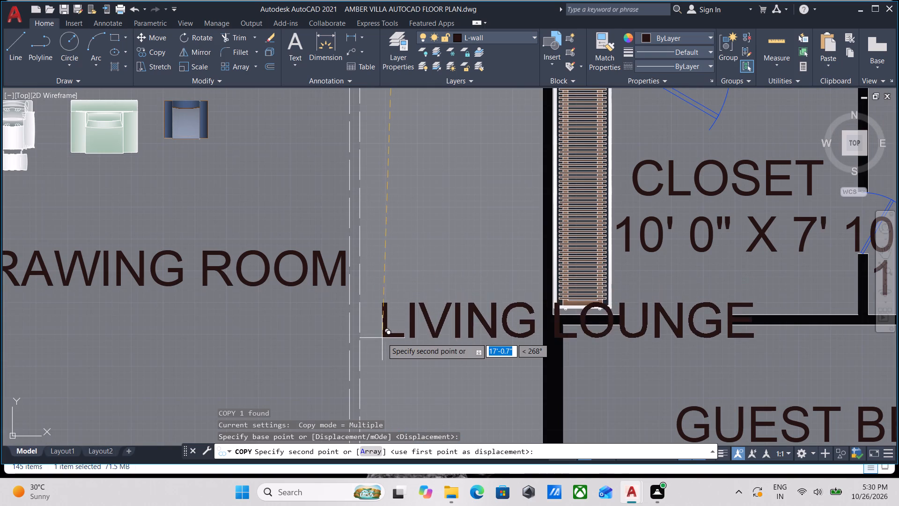
click(371, 308)
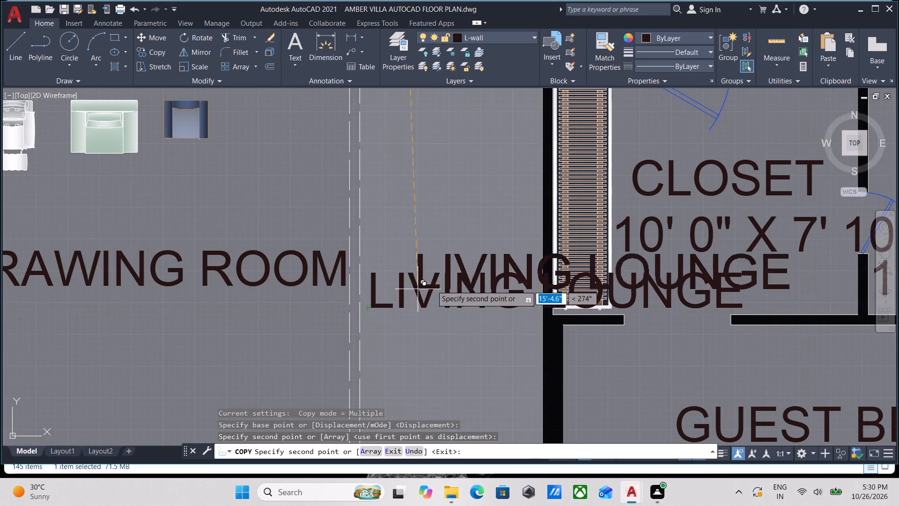
key(Escape)
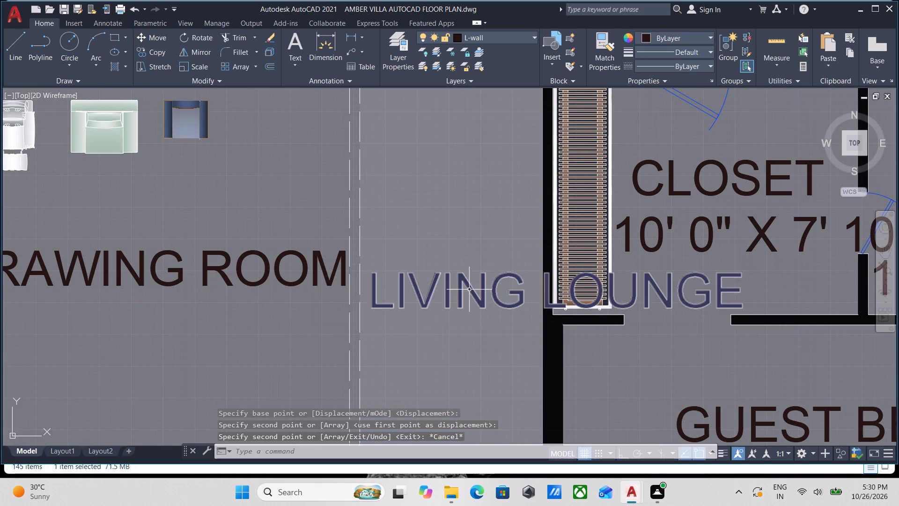
Change the copied LIVING LOUNGE label beside the drawing room to FOYER.
double_click(466, 288)
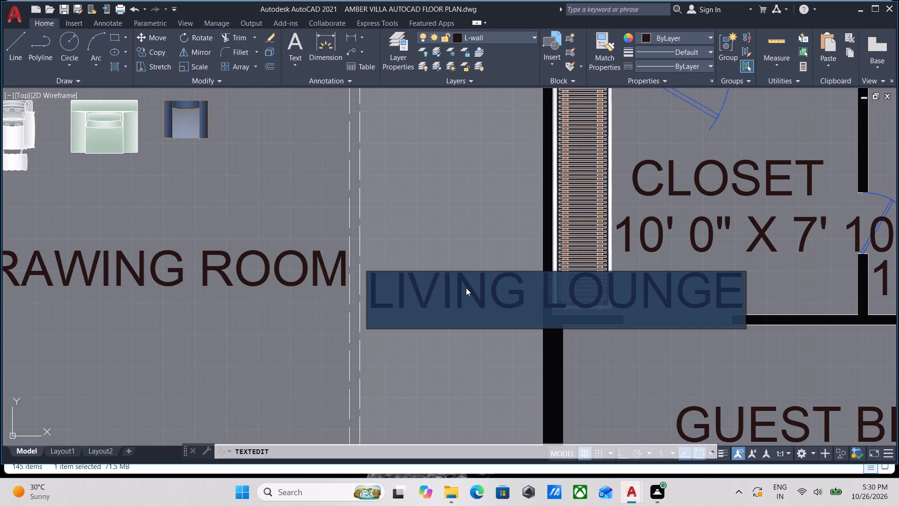
text(FO)
text(YER)
key(Return)
key(Return)
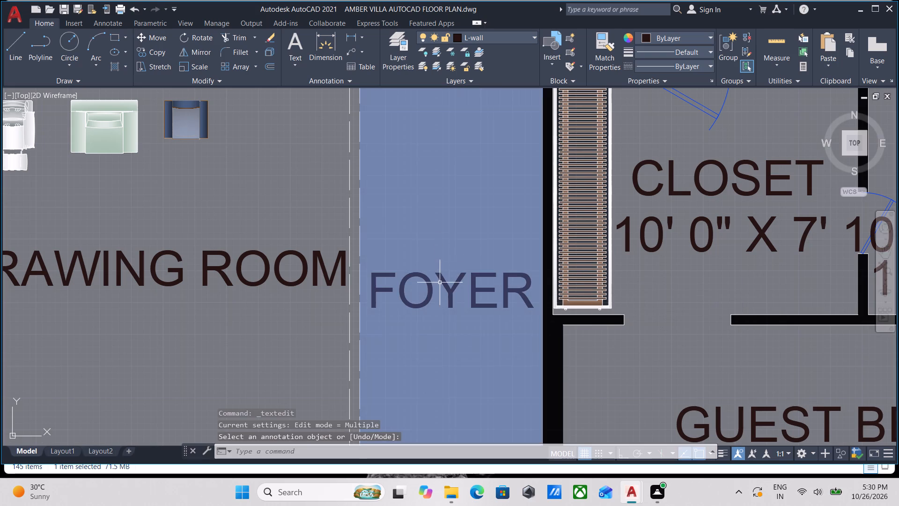
Copy the FOYER label to a spot directly below the original in the same passage.
click(447, 279)
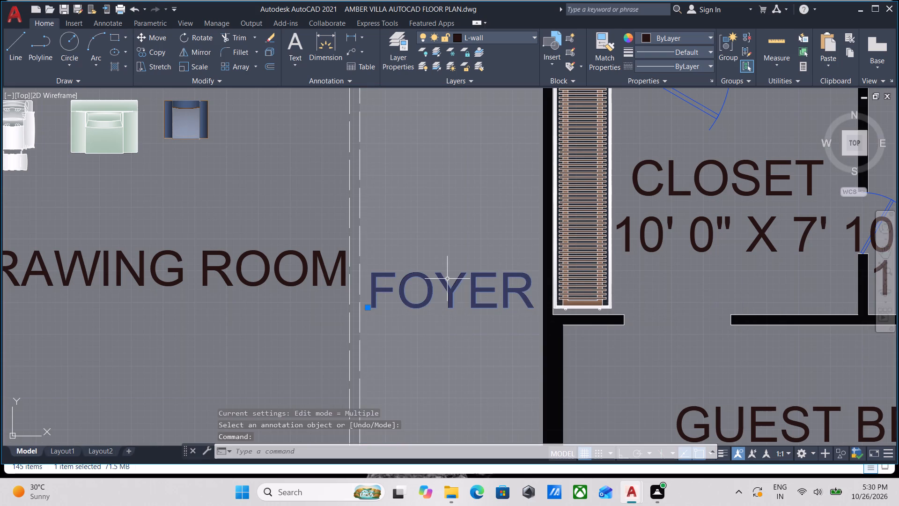
text(CO)
key(Return)
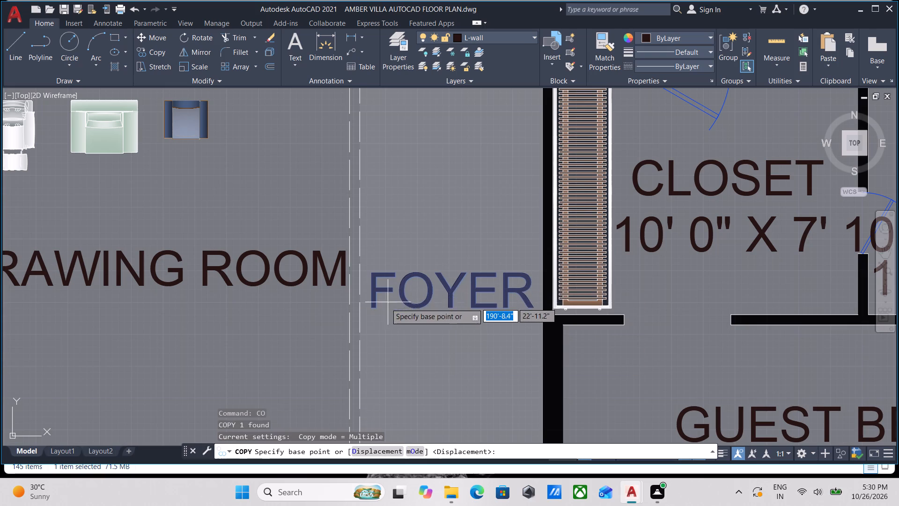
click(370, 308)
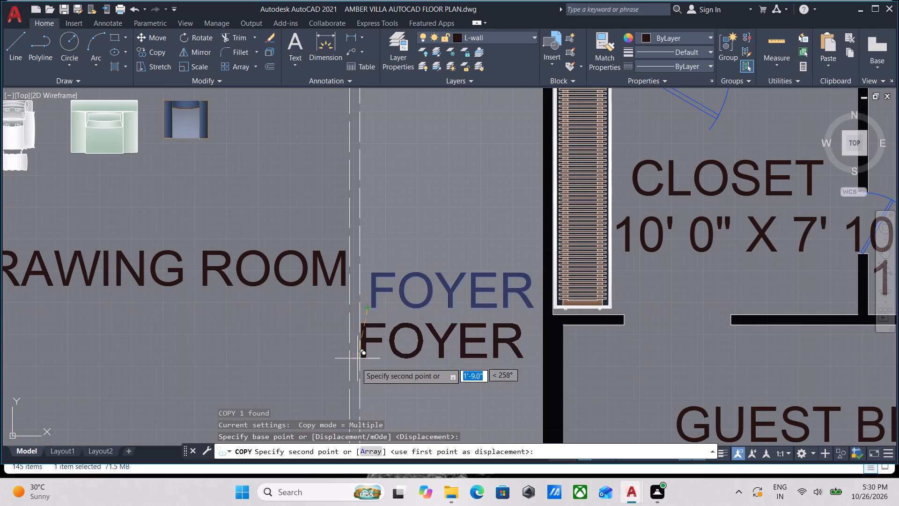
click(370, 375)
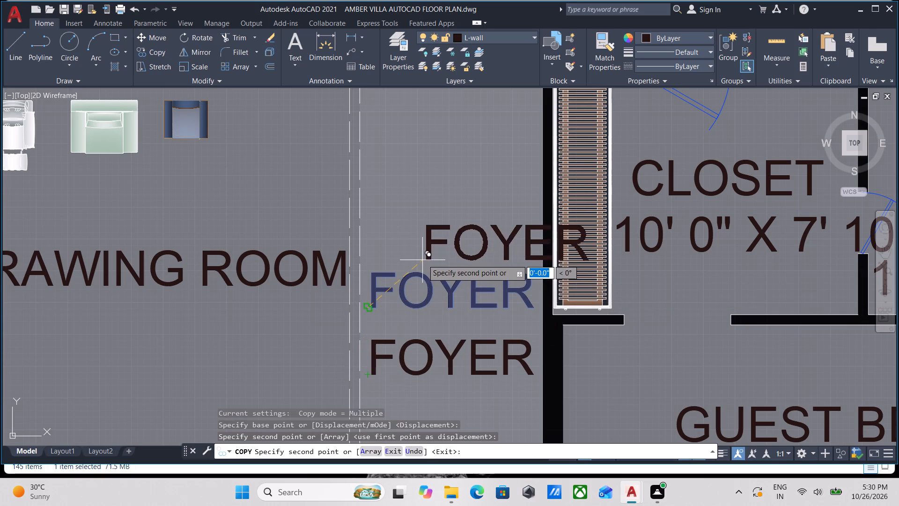
key(Escape)
Change the lower FOYER copy to the room size 6'0" X 13'6".
double_click(454, 352)
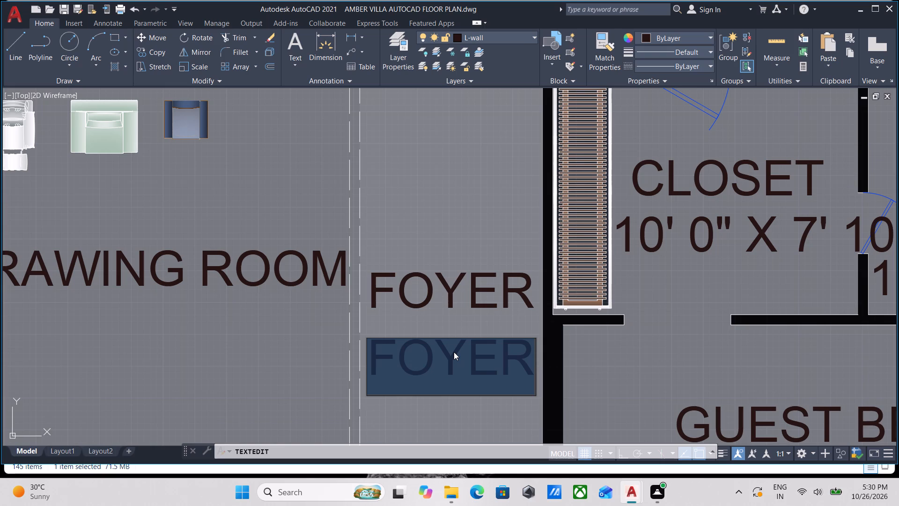
key(6)
key(apostrophe)
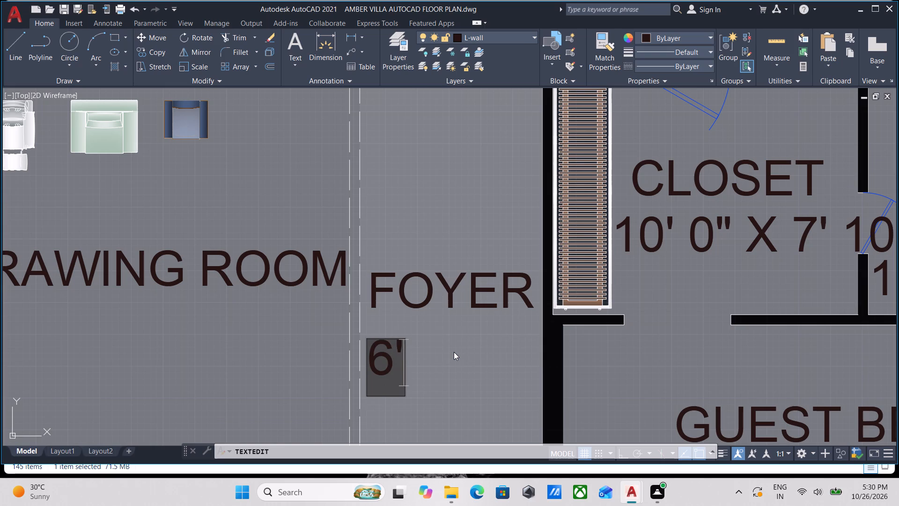
key(0)
key(shift+quotedbl)
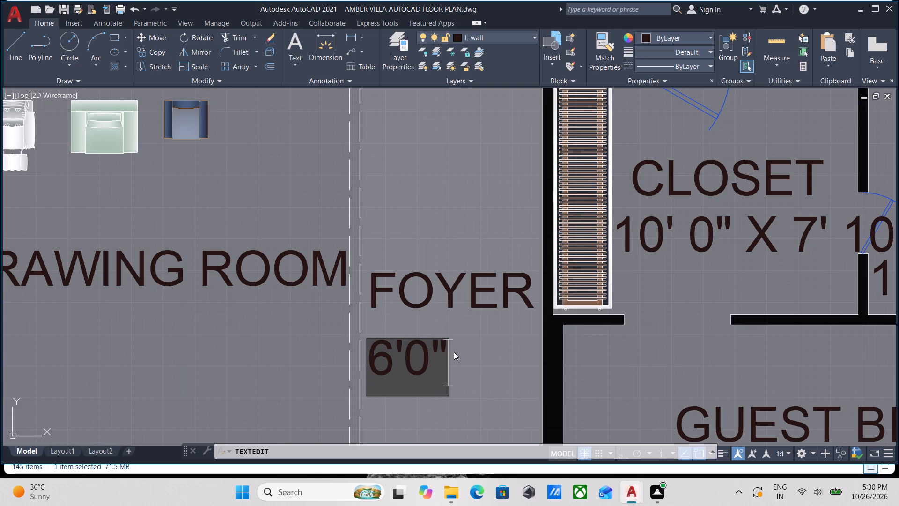
key(space)
text(X)
key(space)
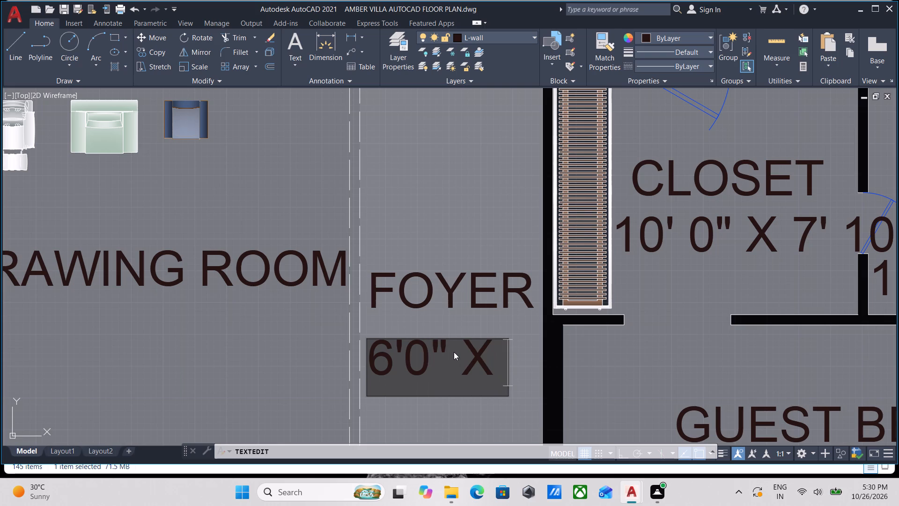
text(13'6)
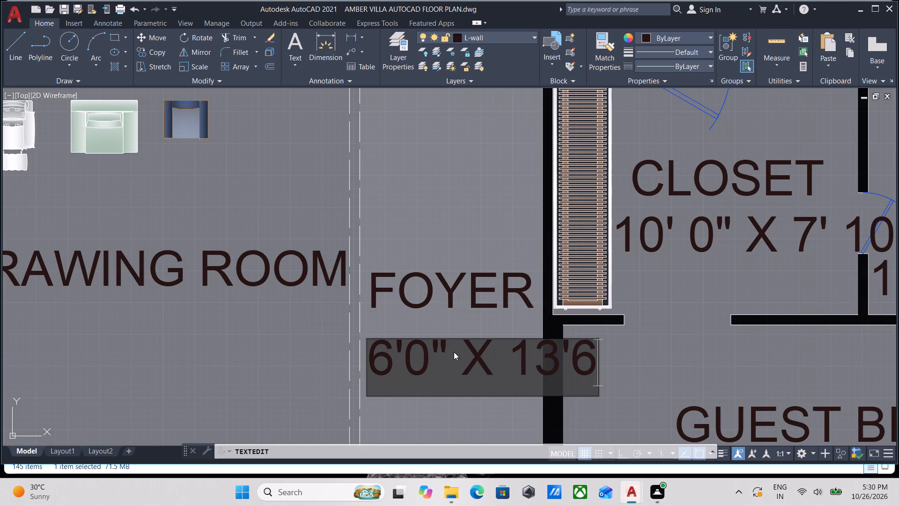
key(shift+quotedbl)
key(Return)
key(Return)
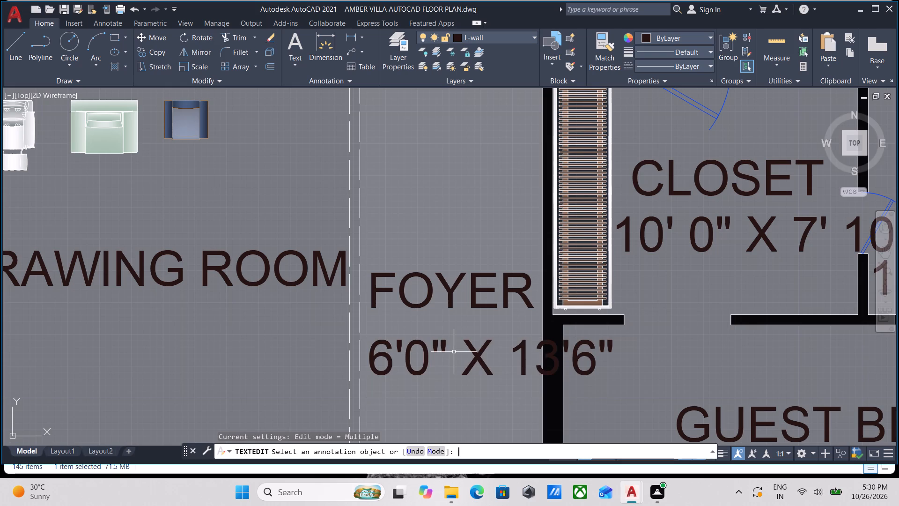
Move the foyer's room size text straight left, across the dashed lines into the drawing room's edge.
scroll(461, 328, down, 2)
scroll(443, 344, up, 2)
click(444, 344)
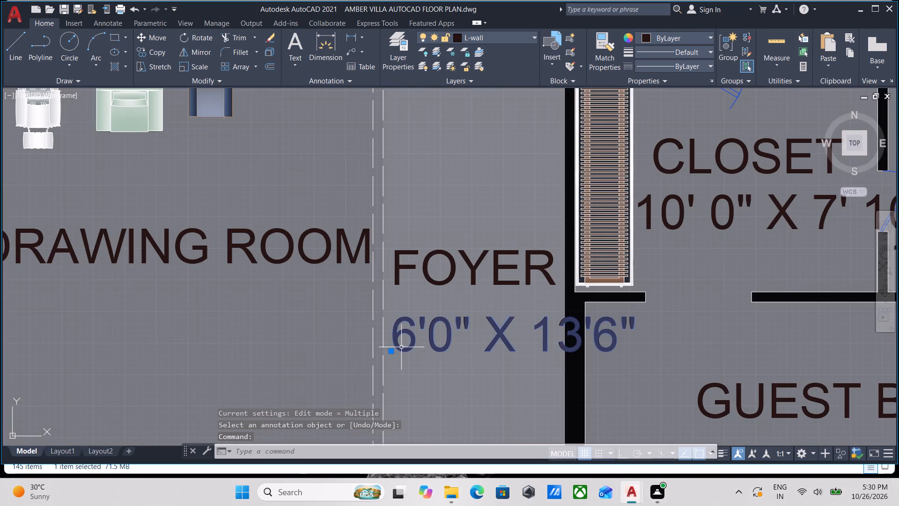
click(394, 353)
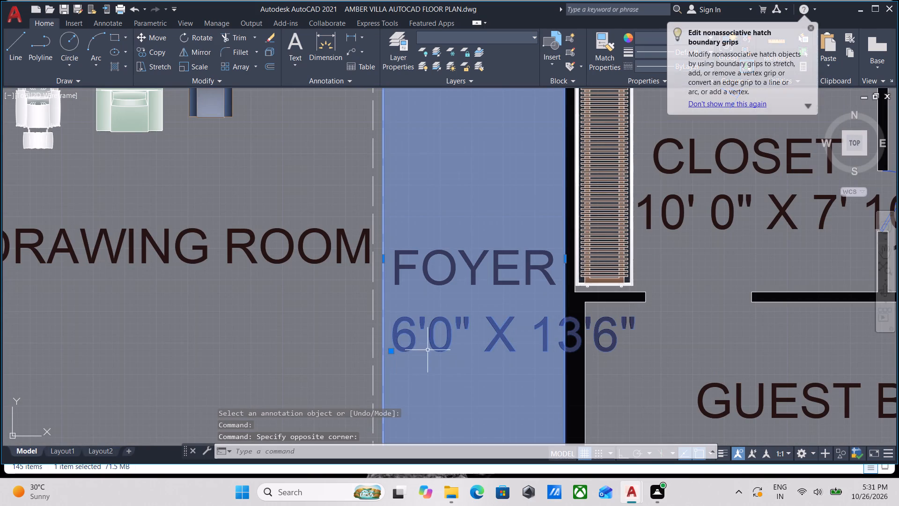
key(Escape)
scroll(428, 339, up, 2)
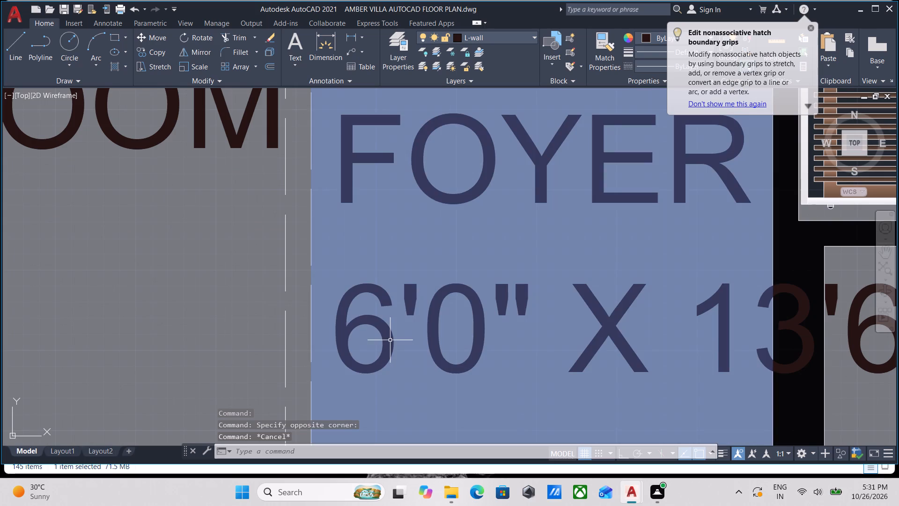
click(387, 335)
scroll(401, 333, down, 3)
scroll(454, 341, up, 2)
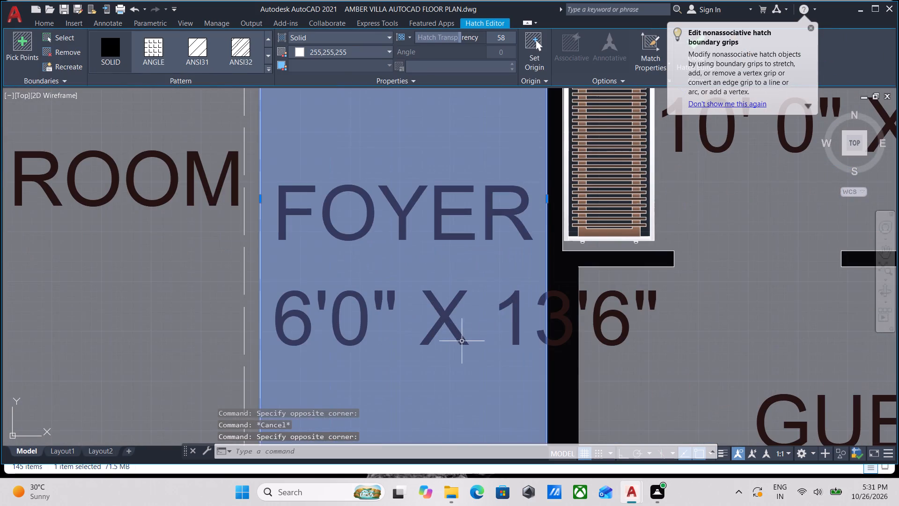
key(Escape)
click(620, 320)
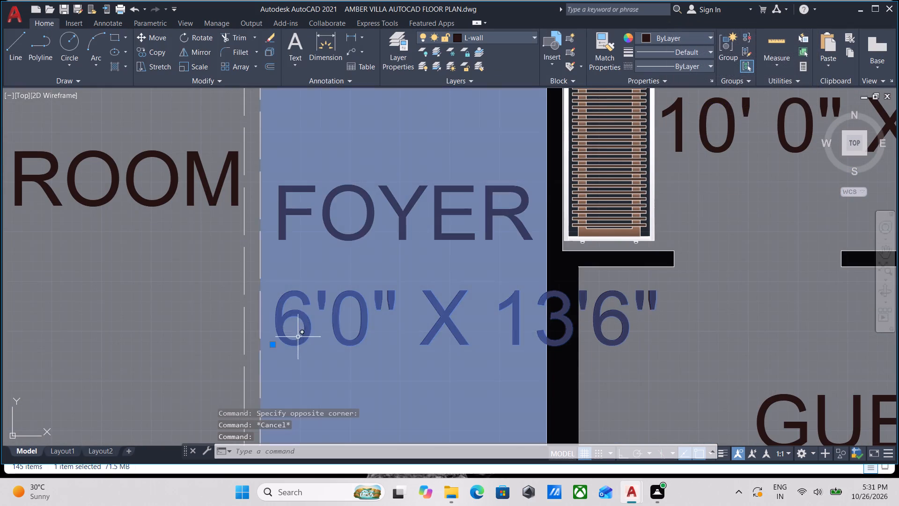
click(271, 346)
click(181, 345)
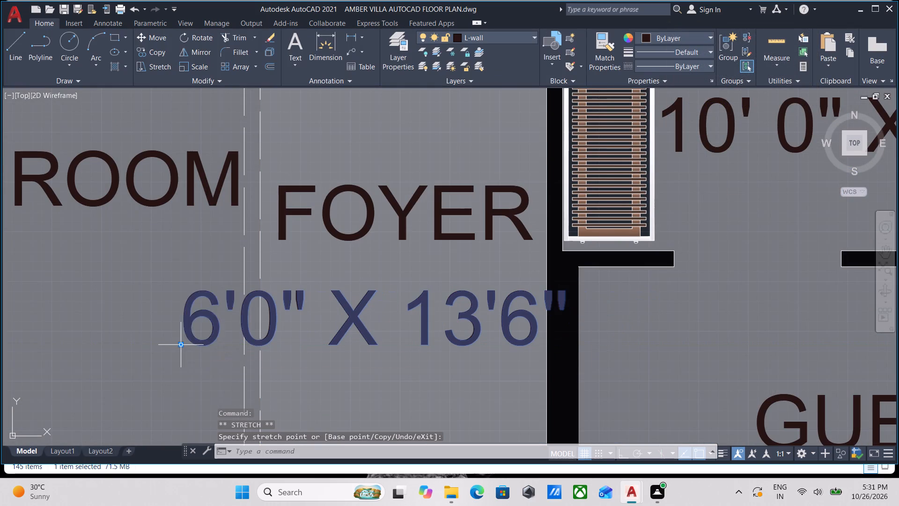
middle_drag(196, 345, 304, 333)
key(Escape)
Shift the foyer's room size text slightly further left, clear of the guest bedroom wall.
scroll(287, 334, up, 1)
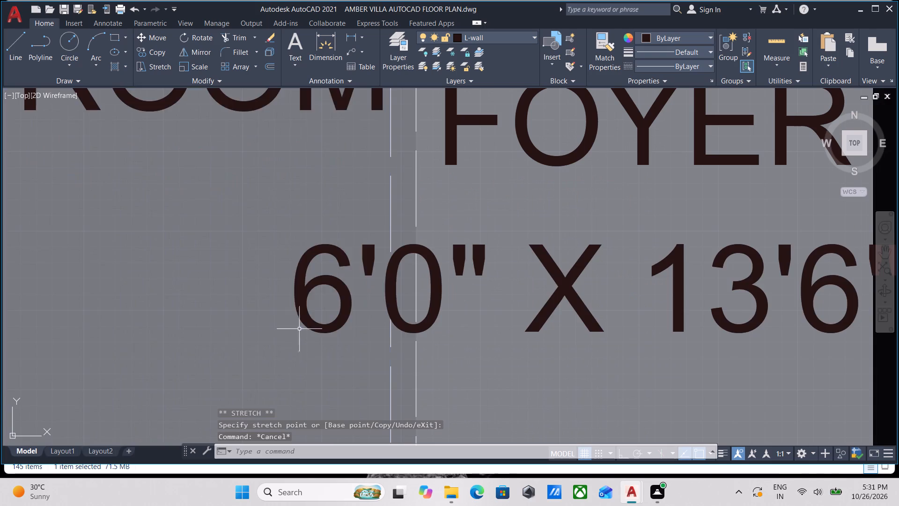
click(312, 323)
key(Escape)
scroll(357, 320, up, 2)
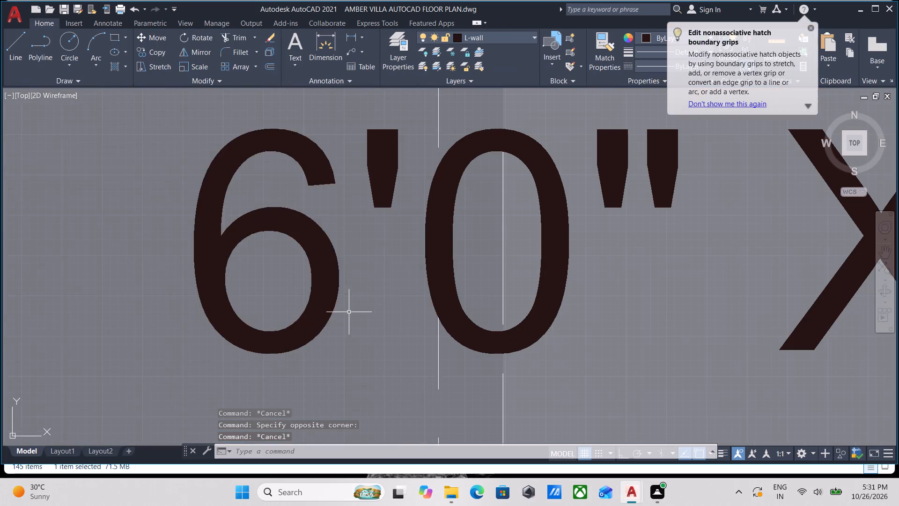
scroll(302, 312, down, 3)
click(284, 319)
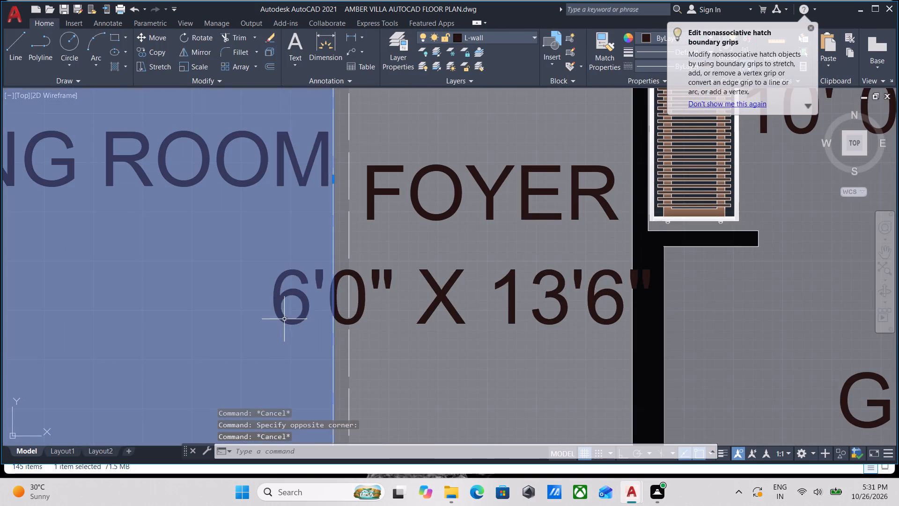
key(Escape)
scroll(309, 293, down, 2)
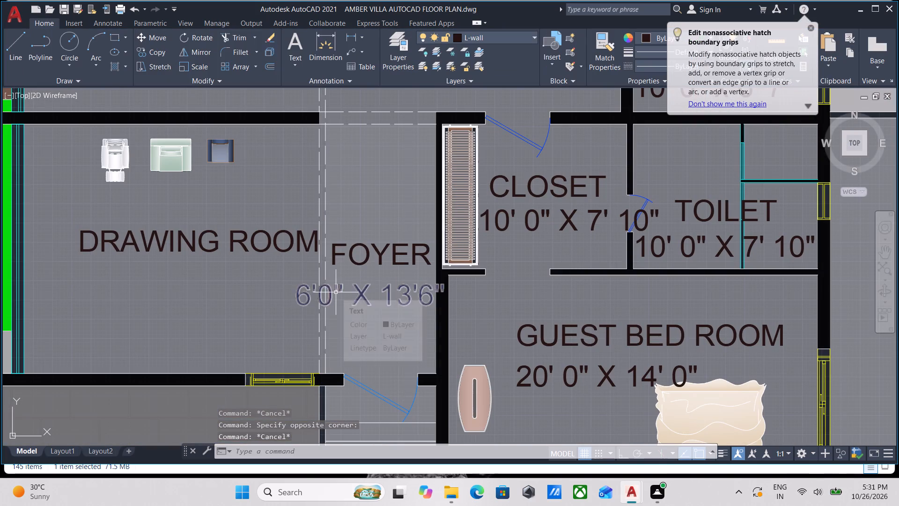
click(336, 292)
click(296, 306)
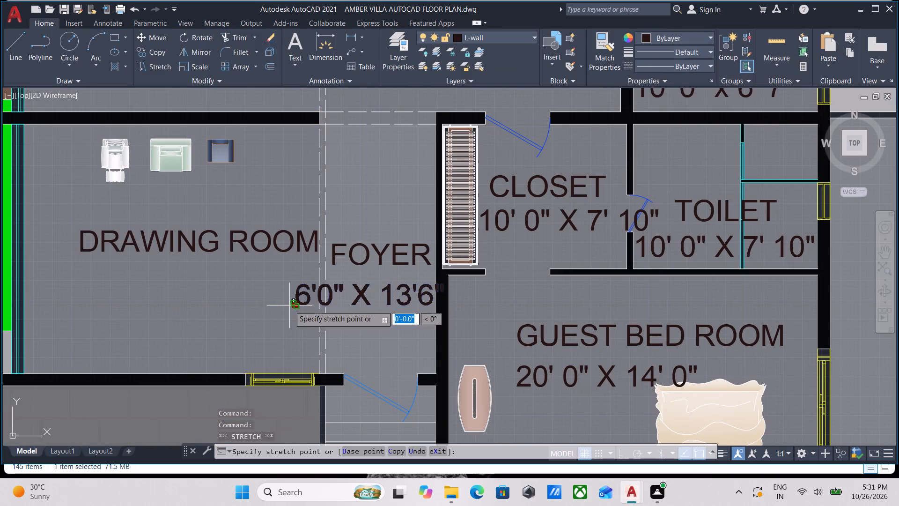
click(277, 305)
key(Escape)
scroll(330, 299, down, 2)
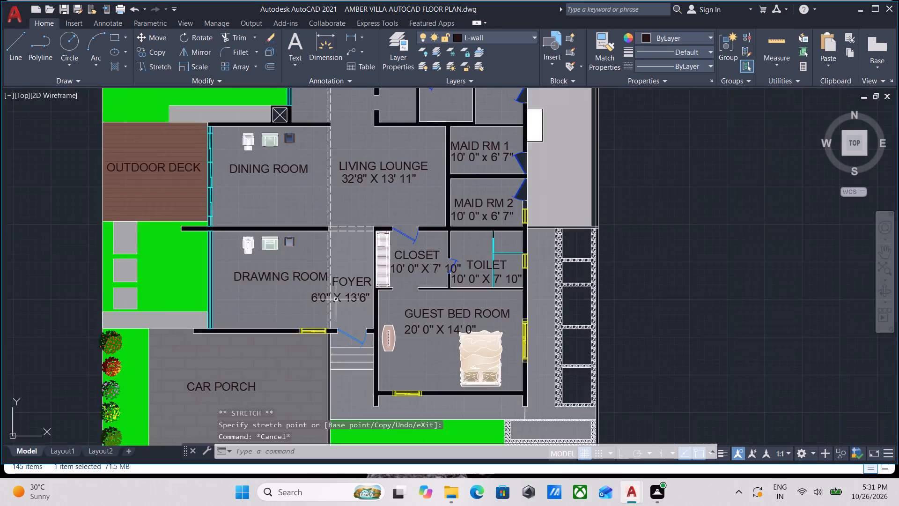
Move the DRAWING ROOM label straight left within its room, clear of the dashed lines beside the foyer.
scroll(336, 299, down, 1)
middle_drag(336, 299, 343, 311)
scroll(343, 311, up, 2)
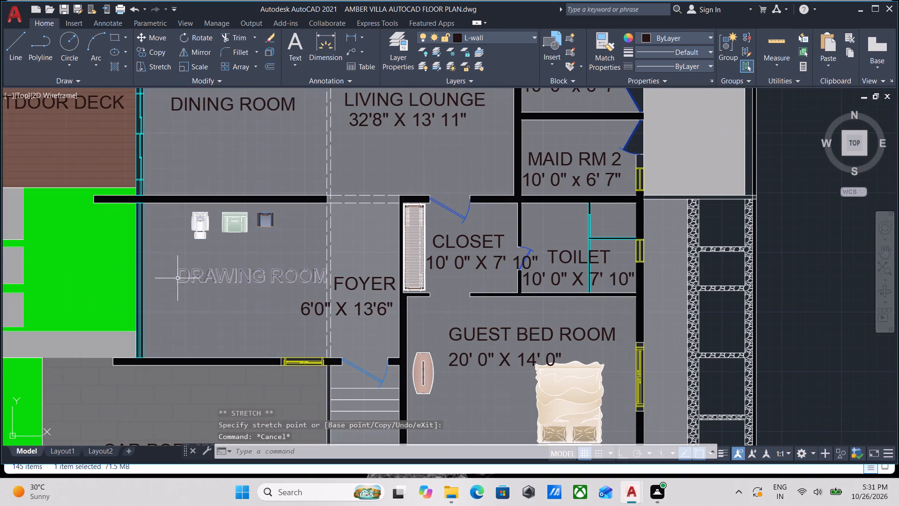
middle_drag(177, 278, 246, 305)
scroll(267, 302, down, 2)
middle_drag(267, 302, 321, 297)
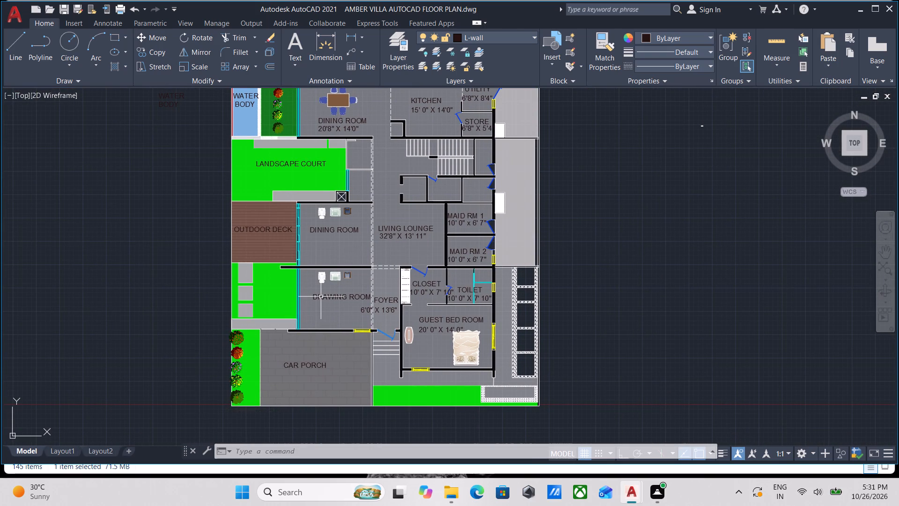
scroll(355, 288, down, 1)
scroll(442, 306, up, 1)
scroll(371, 290, up, 2)
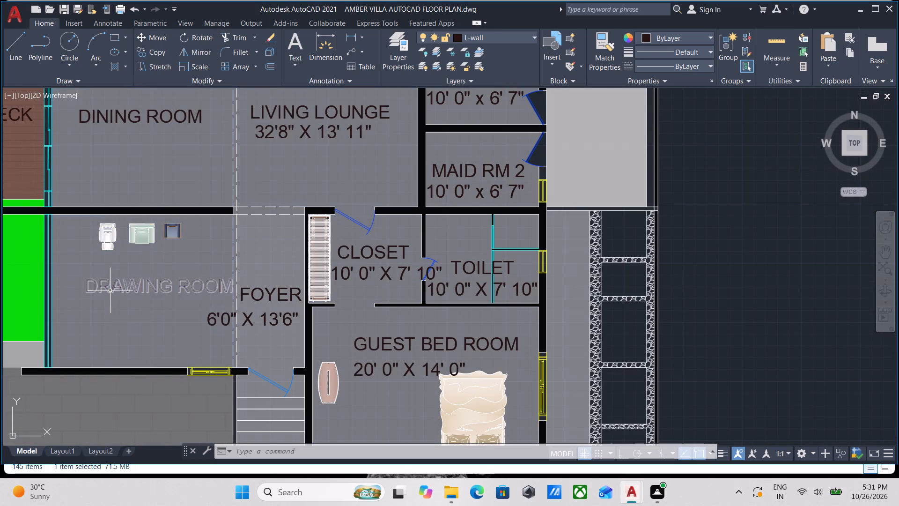
middle_drag(110, 290, 319, 327)
click(305, 327)
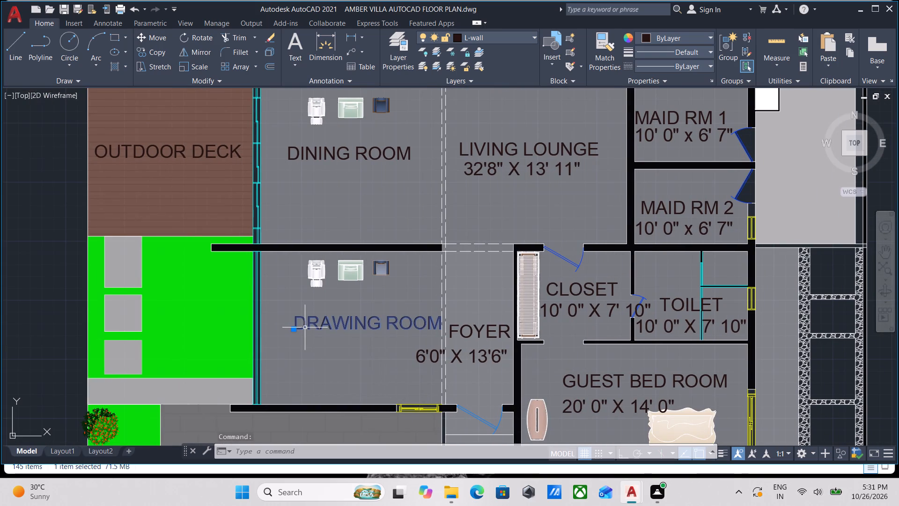
middle_drag(348, 333, 266, 328)
scroll(214, 322, up, 2)
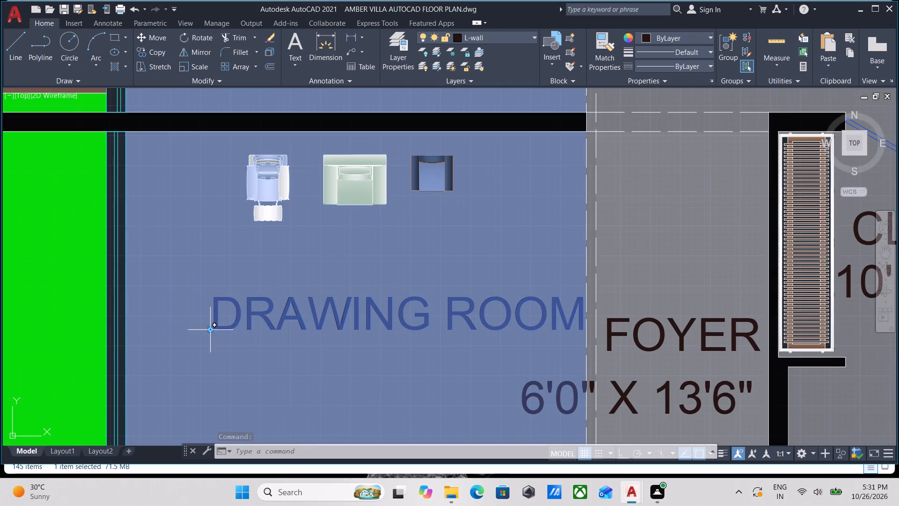
click(209, 333)
click(143, 327)
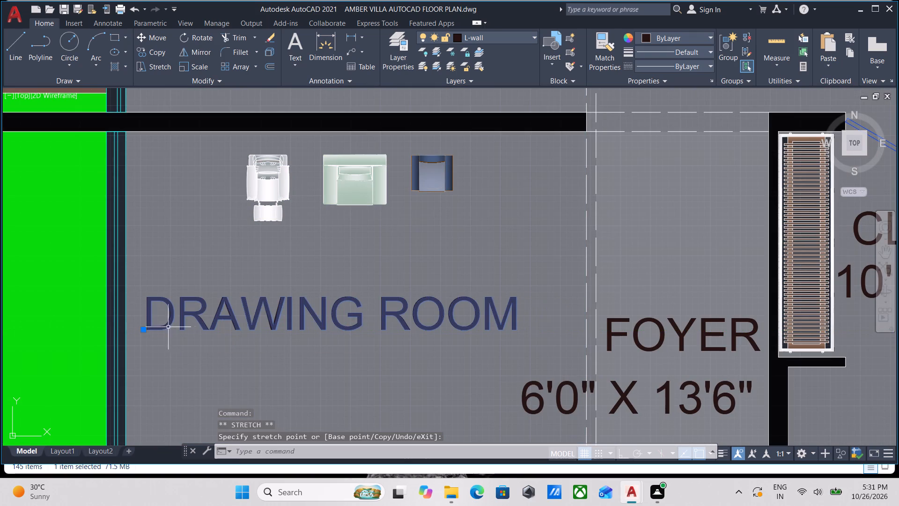
Copy the DRAWING ROOM label to a spot about 2'-10" directly below the original.
text(CO)
key(Return)
click(141, 326)
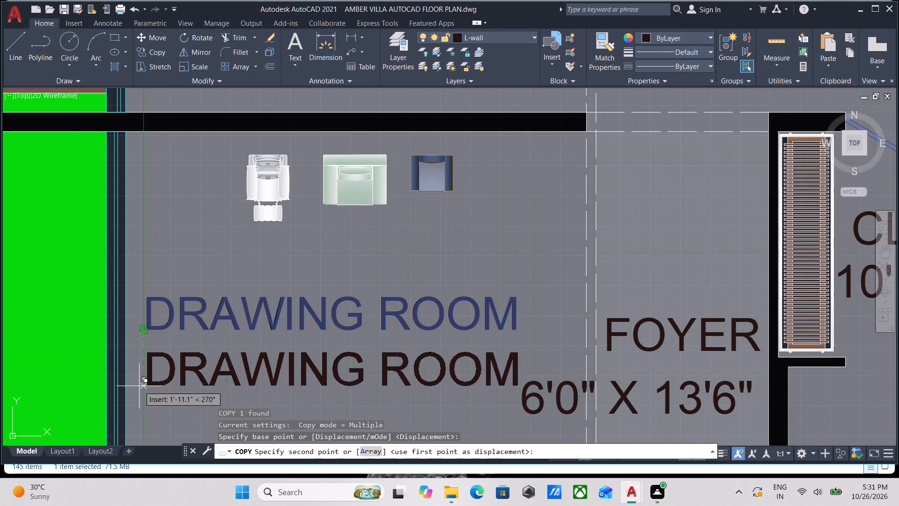
middle_drag(139, 386, 172, 323)
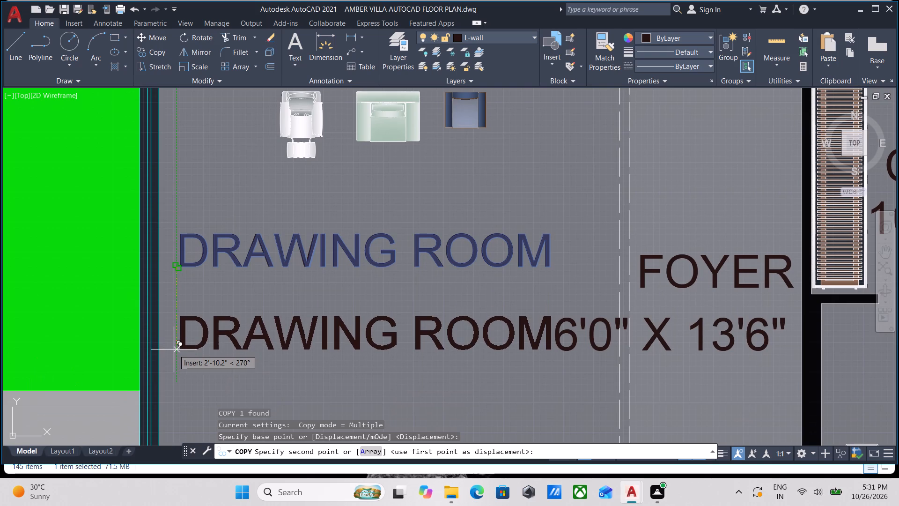
click(172, 350)
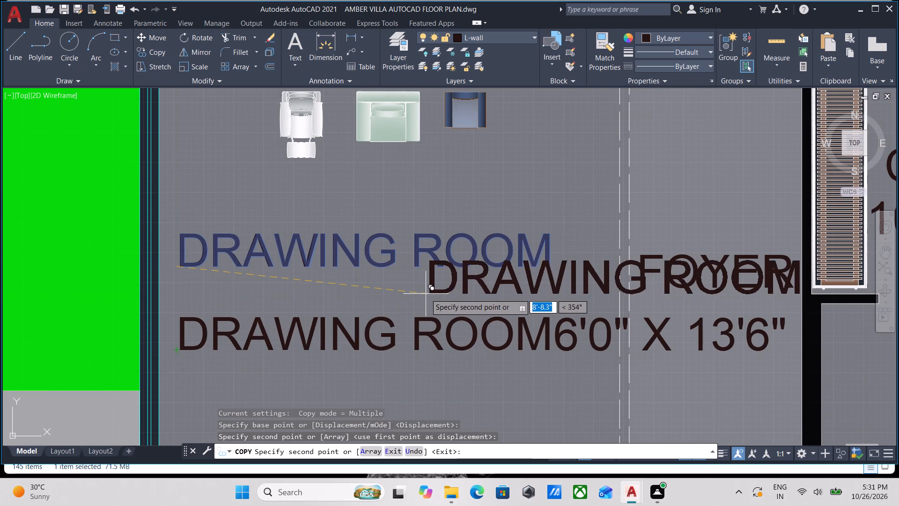
key(Escape)
Change the lower DRAWING ROOM copy to the room size 16' 0" X 13' 6".
double_click(431, 334)
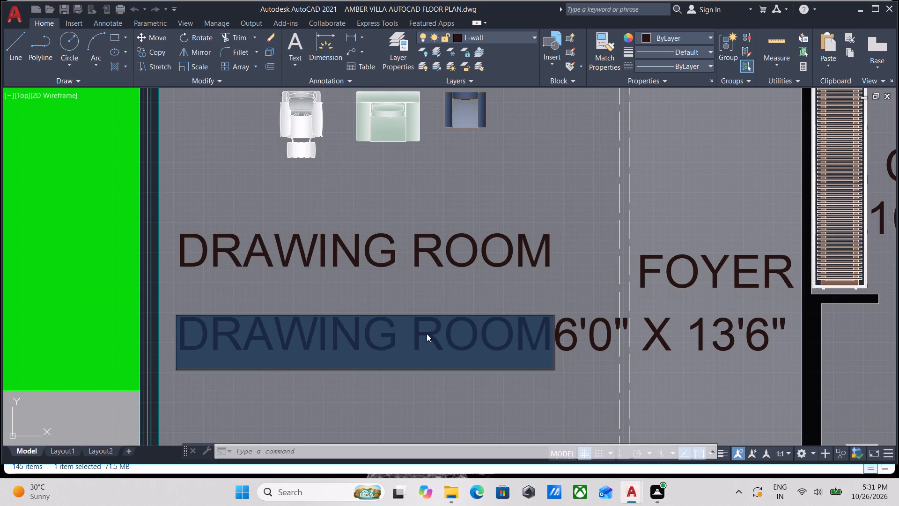
key(1)
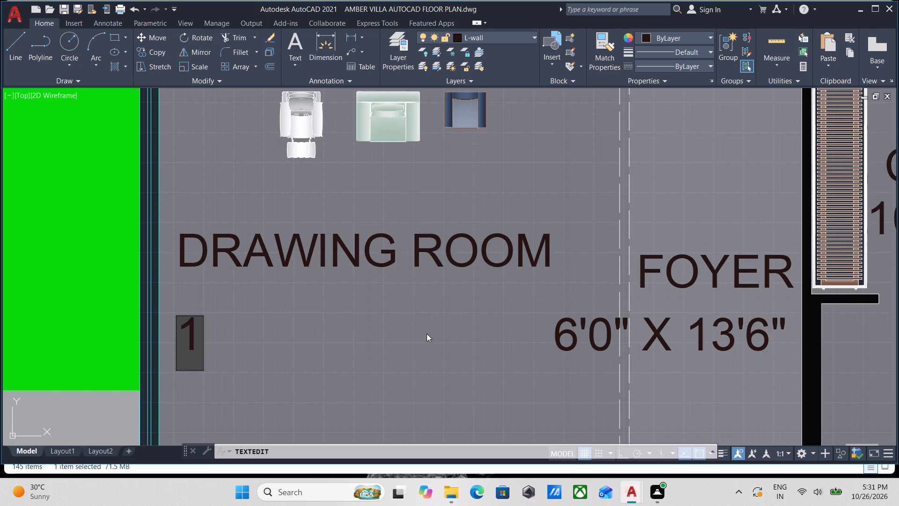
key(6)
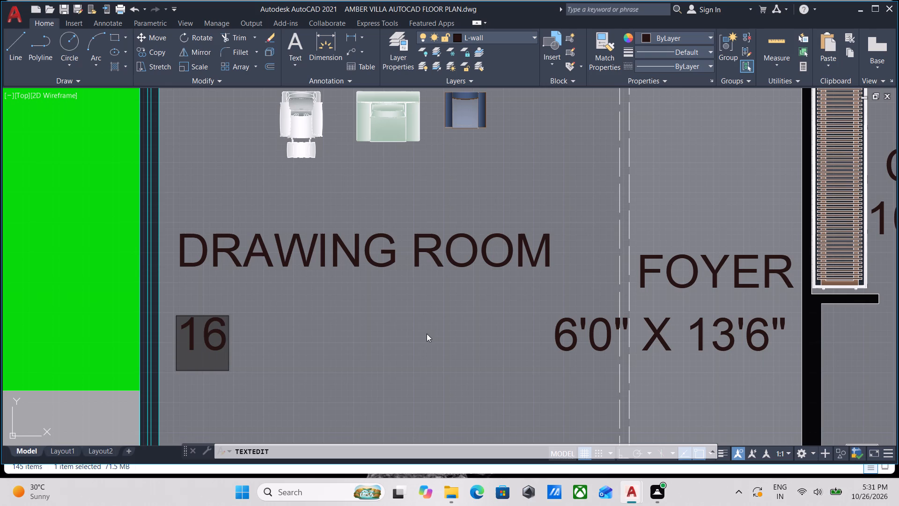
key(apostrophe)
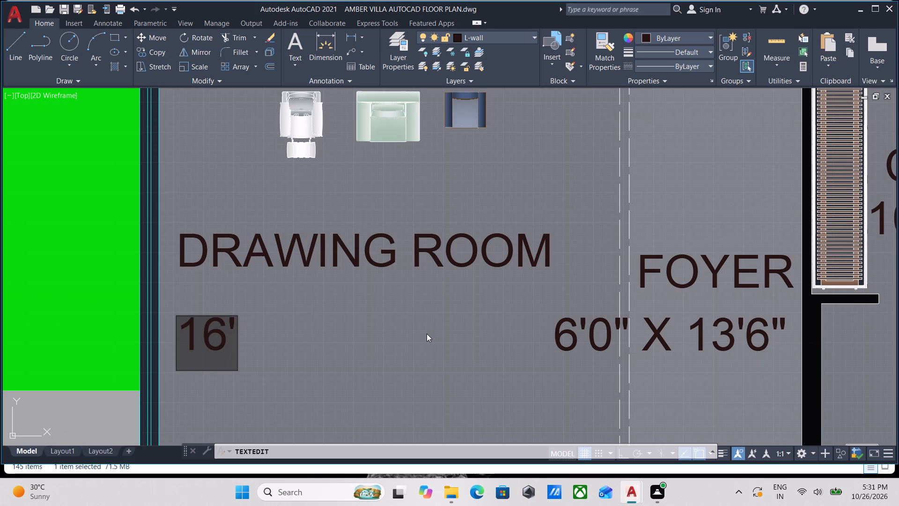
key(space)
text(0)
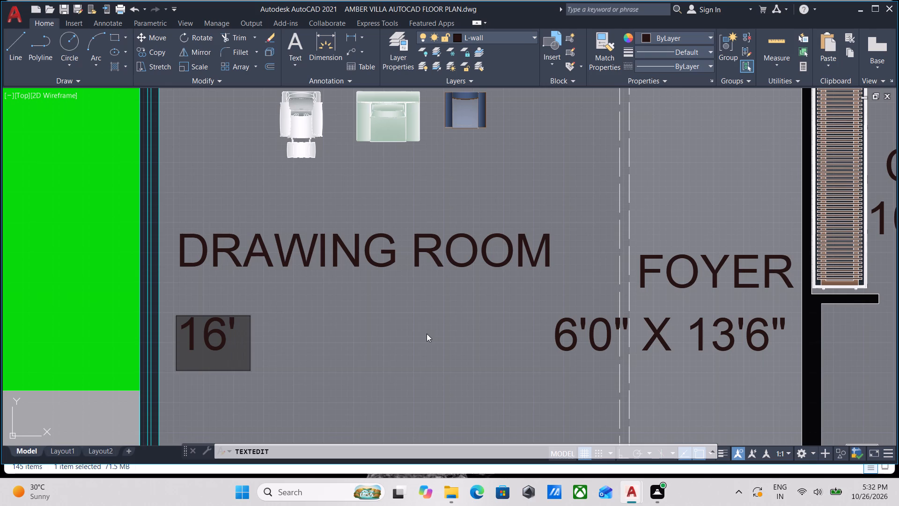
key(shift+quotedbl)
key(space)
text(X)
key(space)
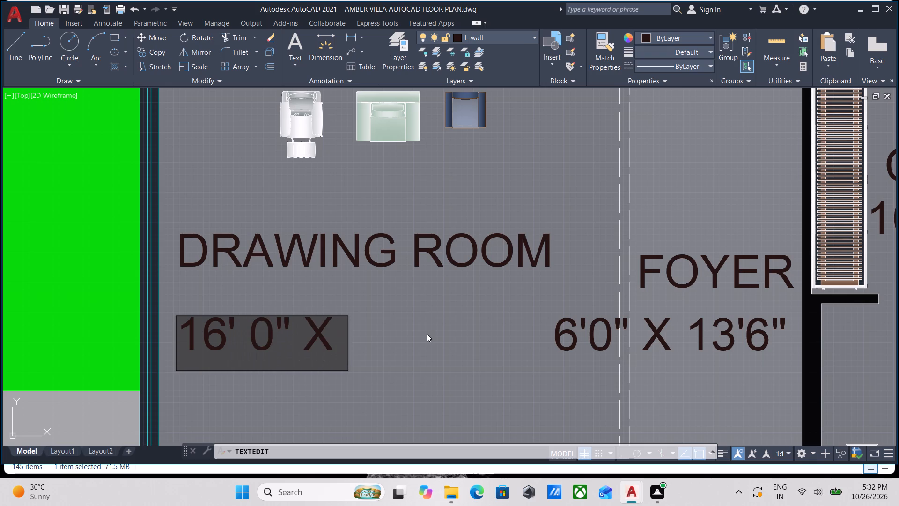
text(13')
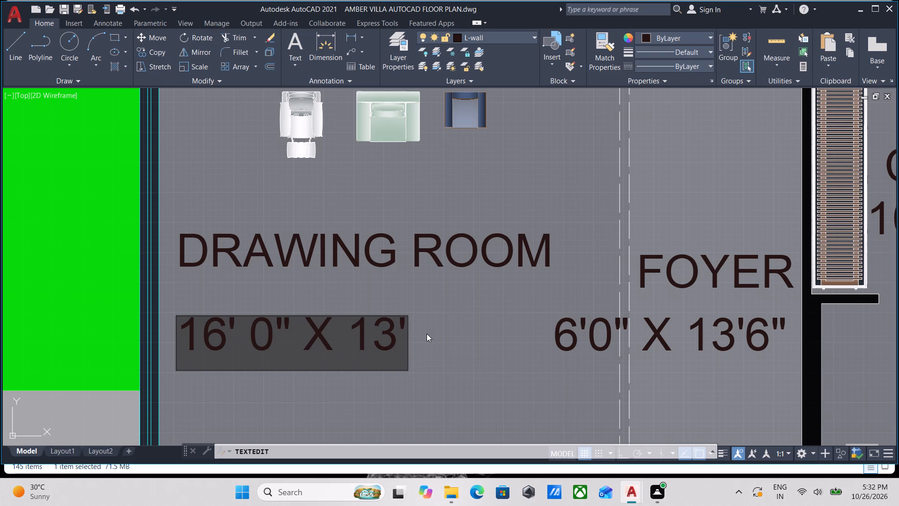
key(space)
text(6)
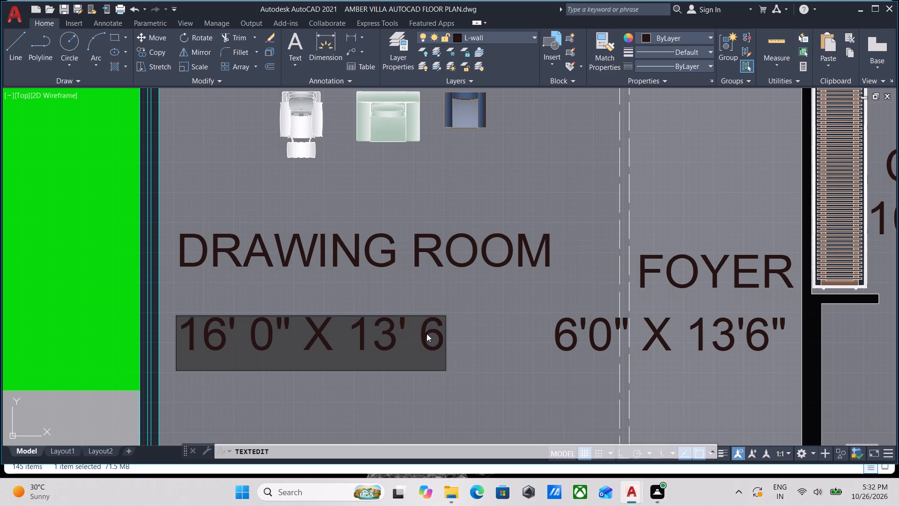
key(shift+quotedbl)
key(Return)
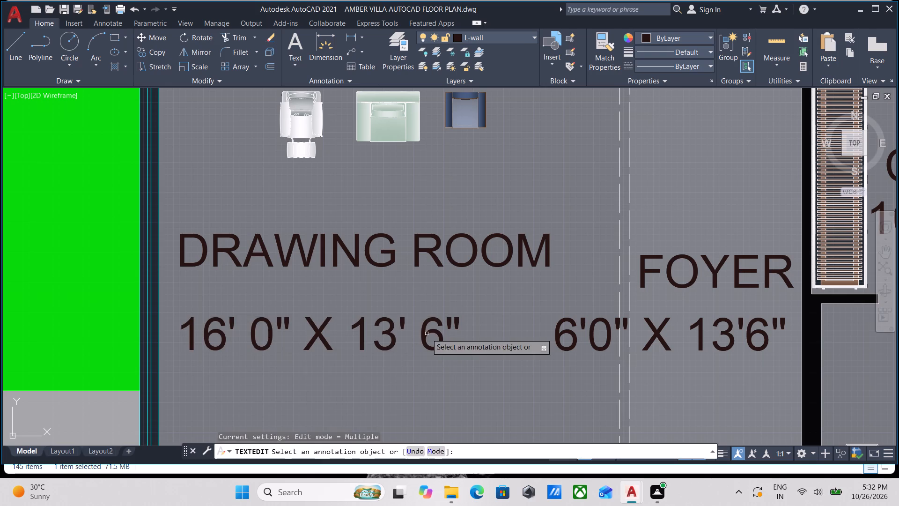
key(Return)
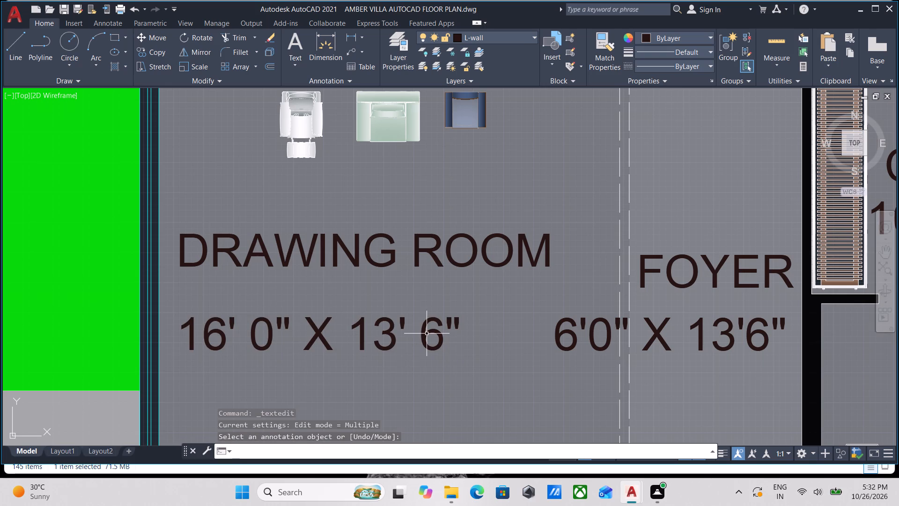
Copy the CAR PORCH label straight down to a spot directly below the original, with Ortho turned on.
scroll(259, 303, down, 3)
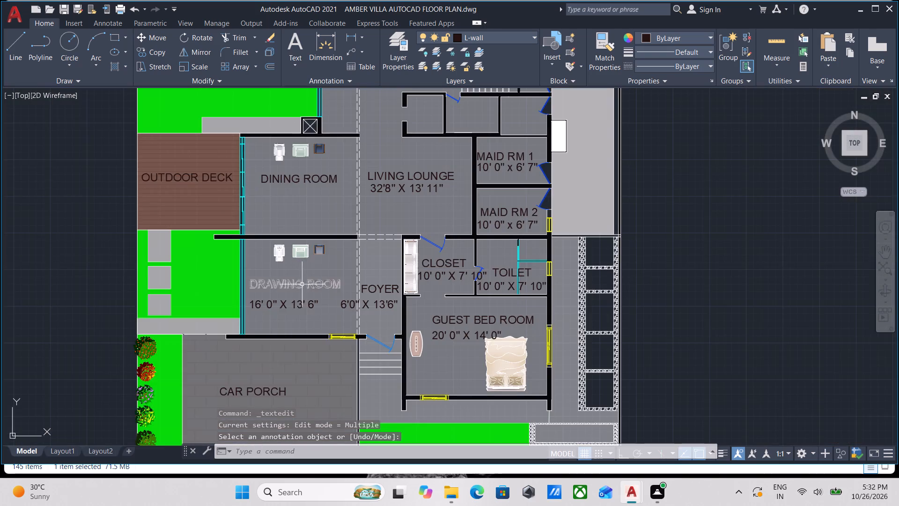
middle_drag(307, 291, 375, 332)
scroll(326, 310, down, 1)
scroll(419, 313, up, 1)
middle_drag(337, 357, 361, 335)
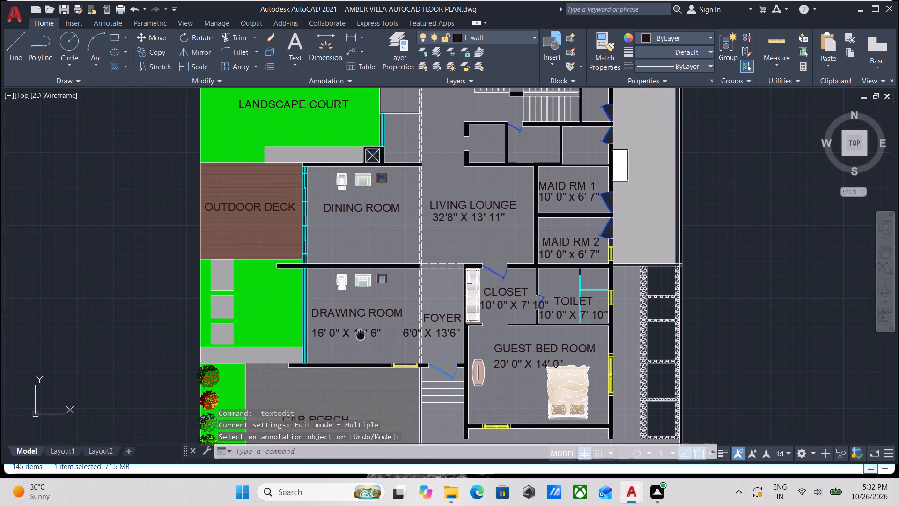
middle_drag(361, 335, 366, 331)
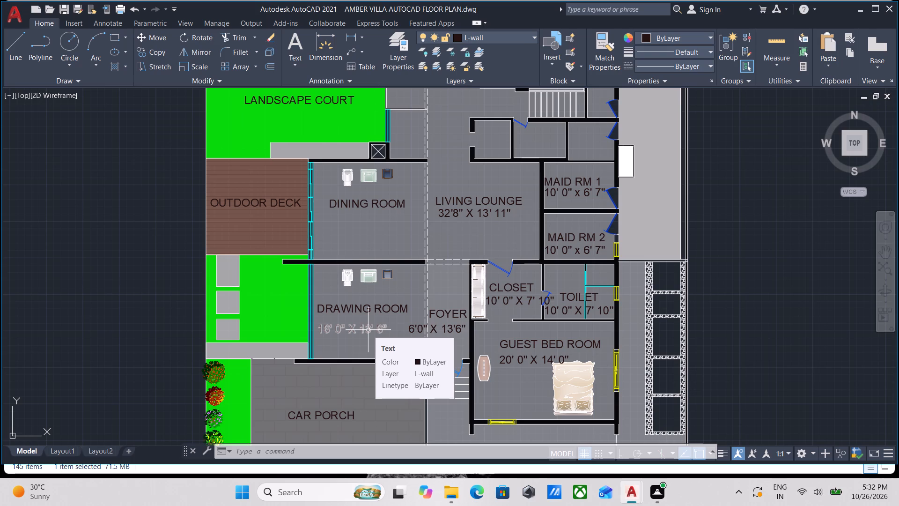
middle_drag(335, 392, 372, 300)
scroll(368, 321, up, 2)
scroll(277, 335, up, 2)
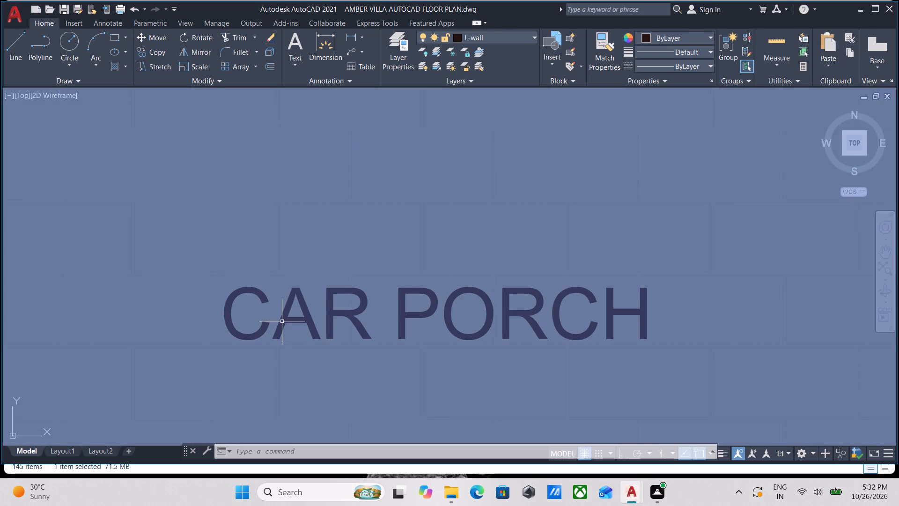
click(284, 324)
text(CO)
key(Return)
click(236, 334)
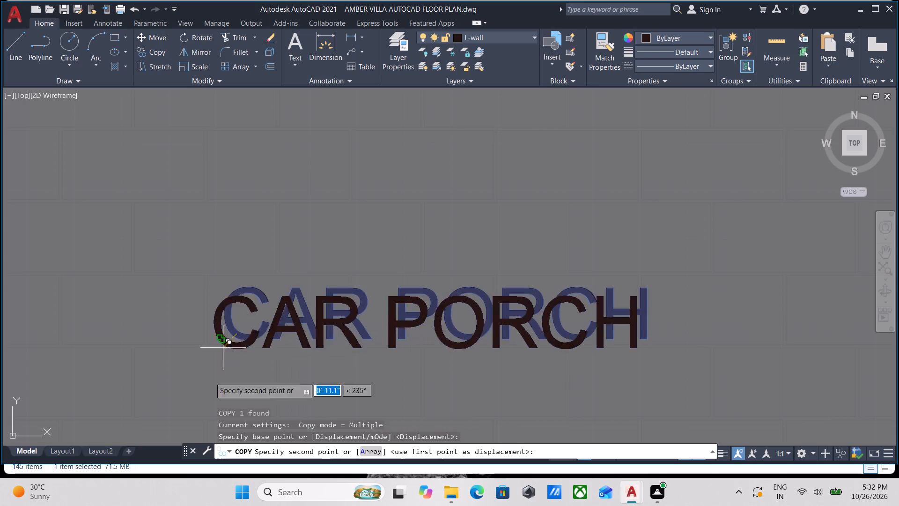
scroll(213, 396, down, 1)
middle_drag(220, 386, 266, 291)
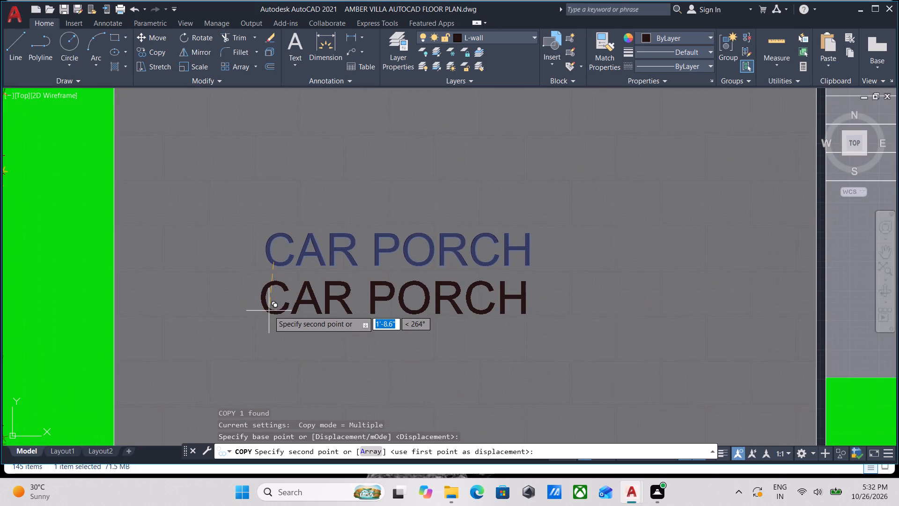
key(F8)
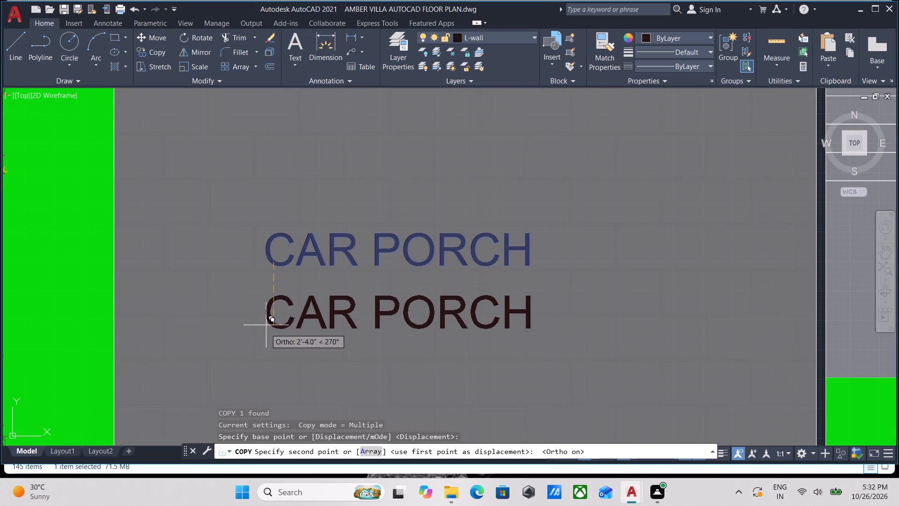
click(265, 330)
key(Escape)
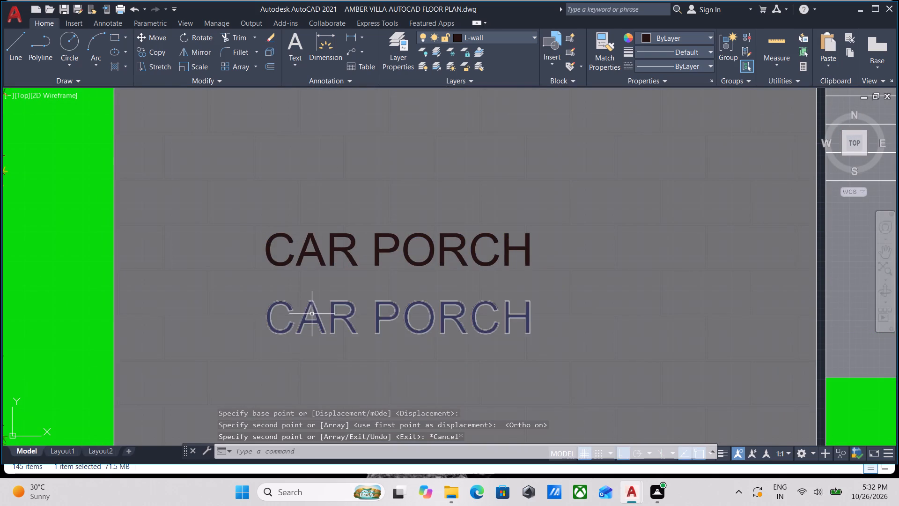
Change the lower CAR PORCH copy to the size 24' 10" X 16' 6".
double_click(309, 318)
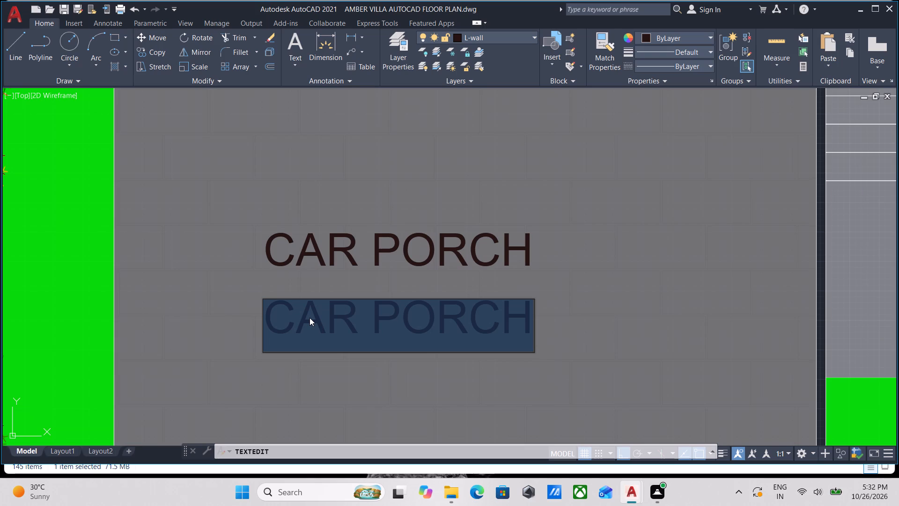
text(24)
key(apostrophe)
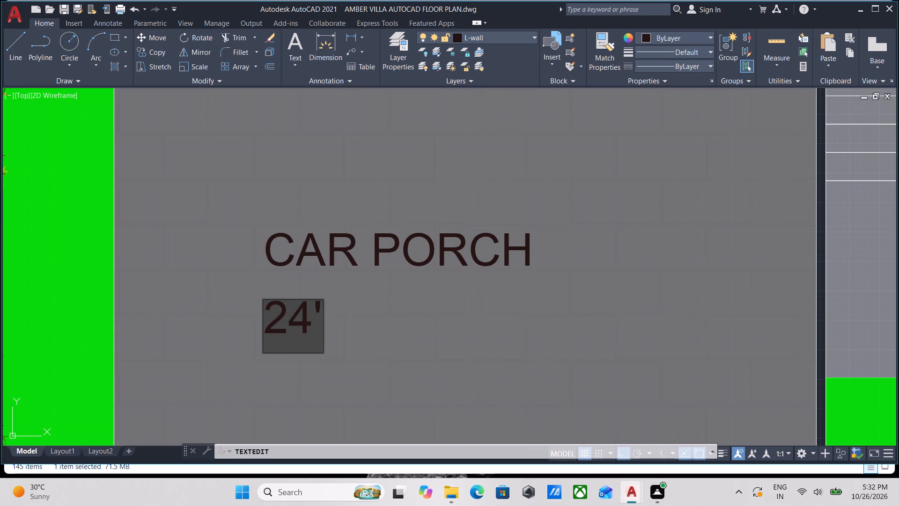
key(space)
text(10)
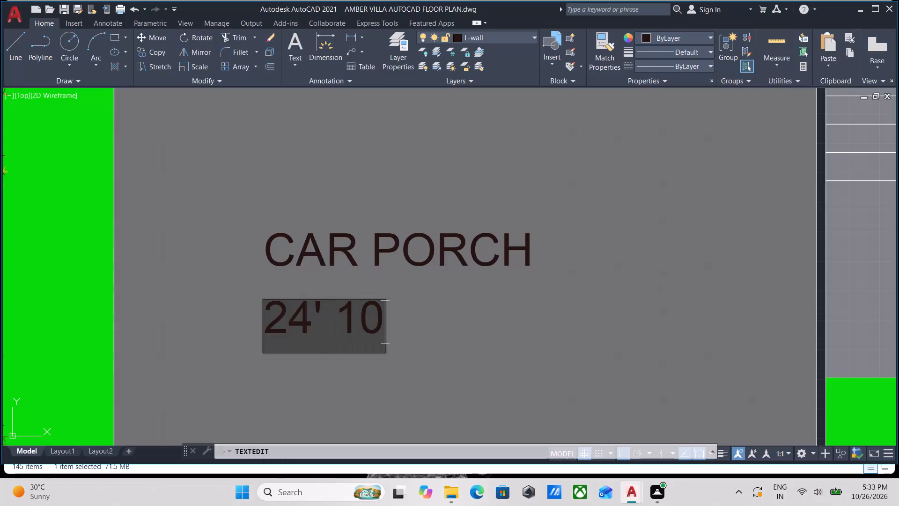
key(shift+quotedbl)
key(space)
text(X)
key(space)
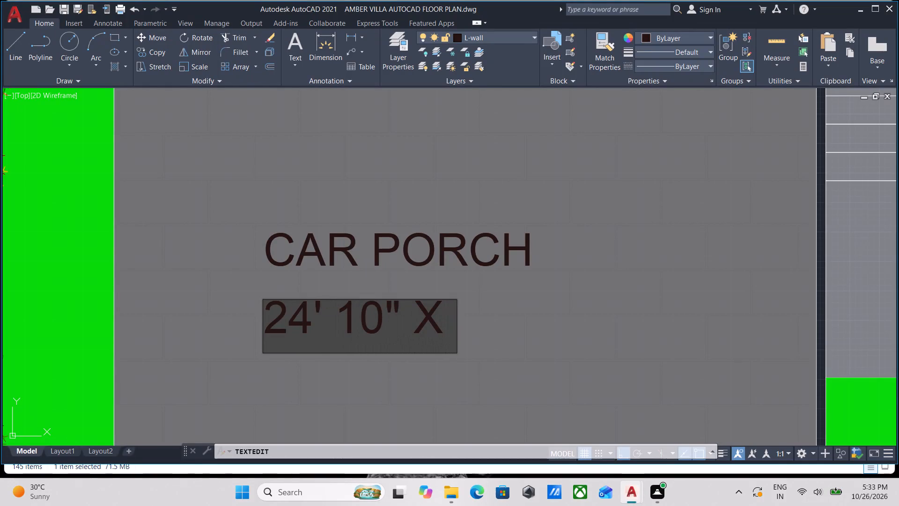
text(16')
key(space)
text(6)
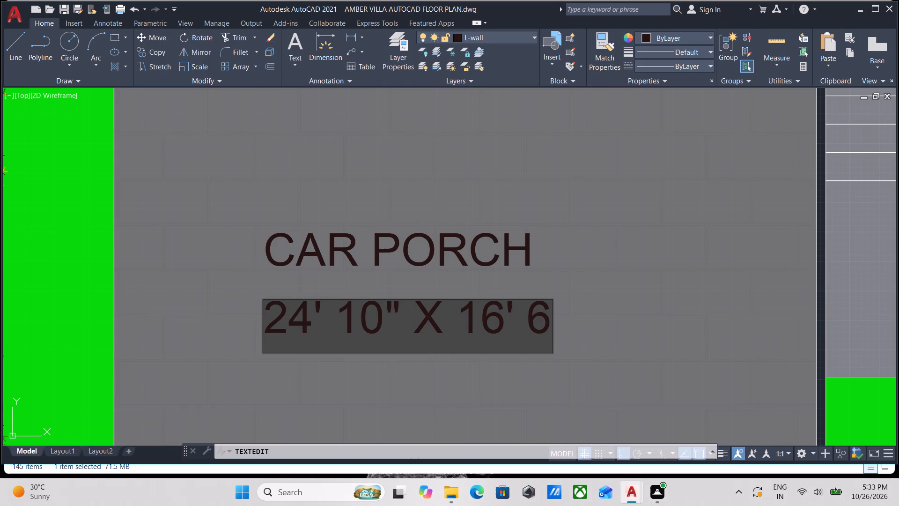
key(shift+quotedbl)
key(Return)
key(Return)
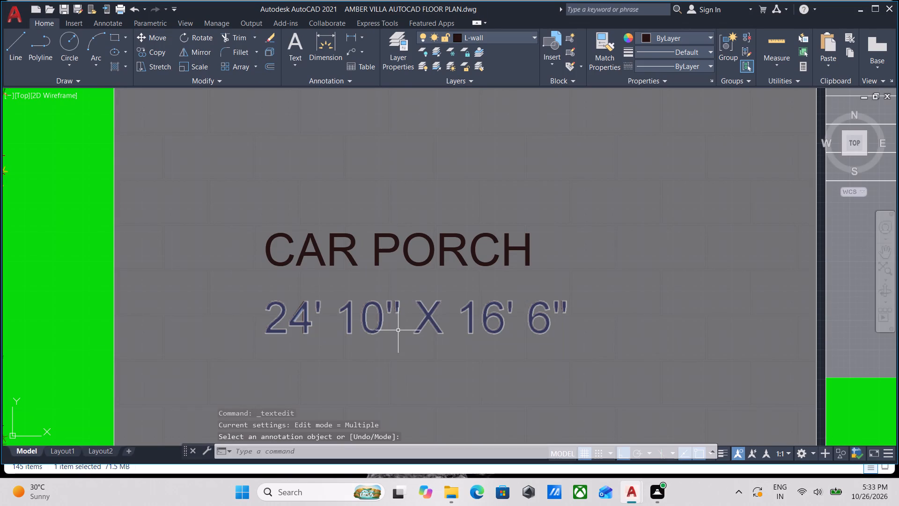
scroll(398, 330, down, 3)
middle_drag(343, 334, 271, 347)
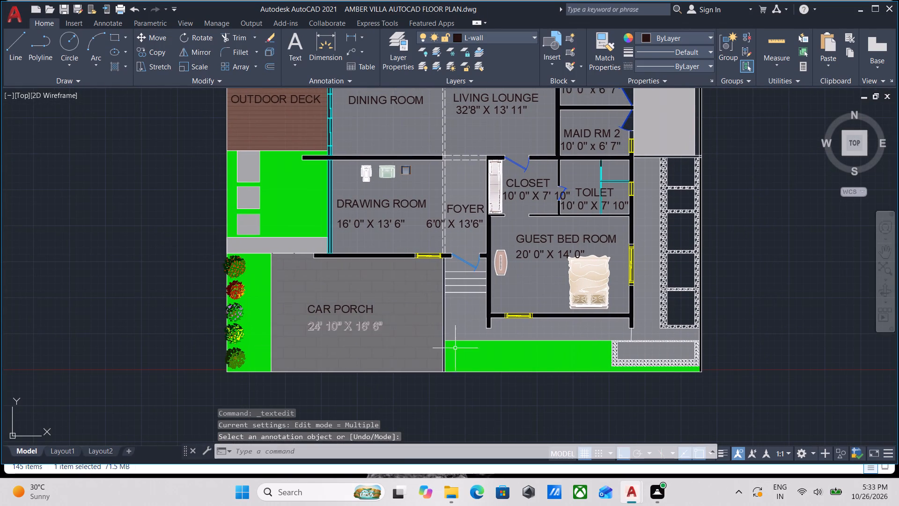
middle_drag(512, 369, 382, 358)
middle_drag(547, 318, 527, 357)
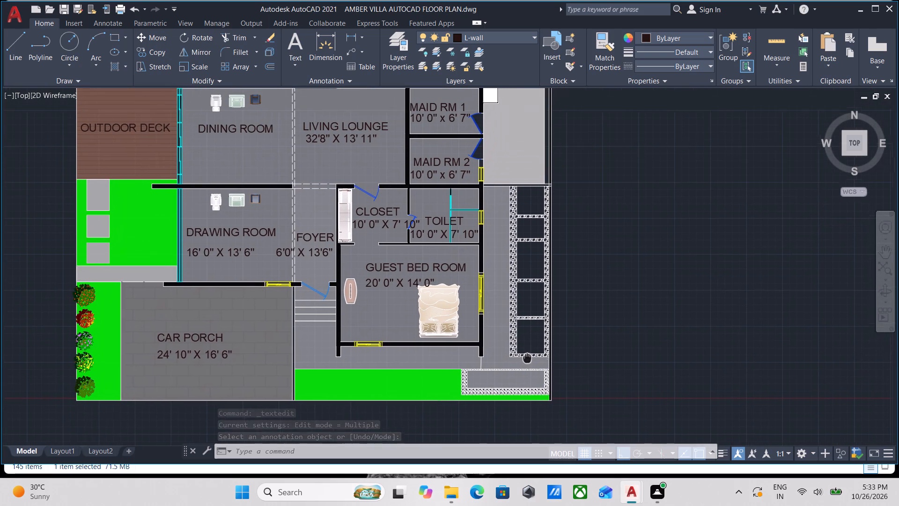
Fill the upper four compartments of the shaft column beside the guest suite with solid 255,255,255 hatch at transparency 62.
scroll(447, 333, down, 1)
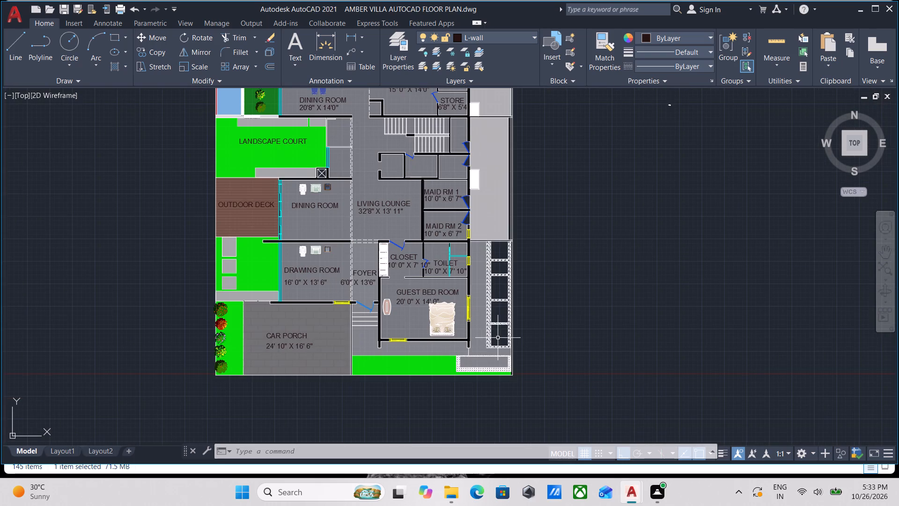
middle_drag(498, 338, 446, 356)
scroll(442, 356, up, 2)
middle_drag(442, 354, 428, 394)
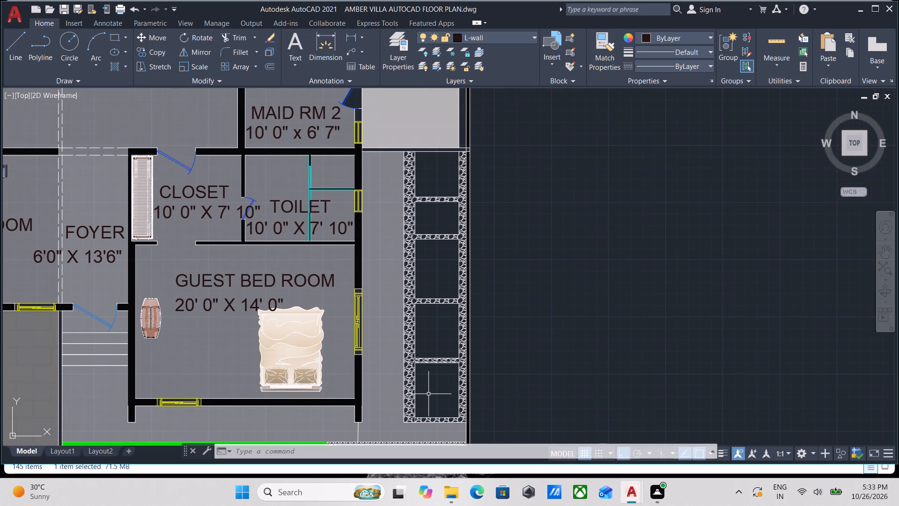
middle_drag(398, 216, 404, 293)
click(412, 201)
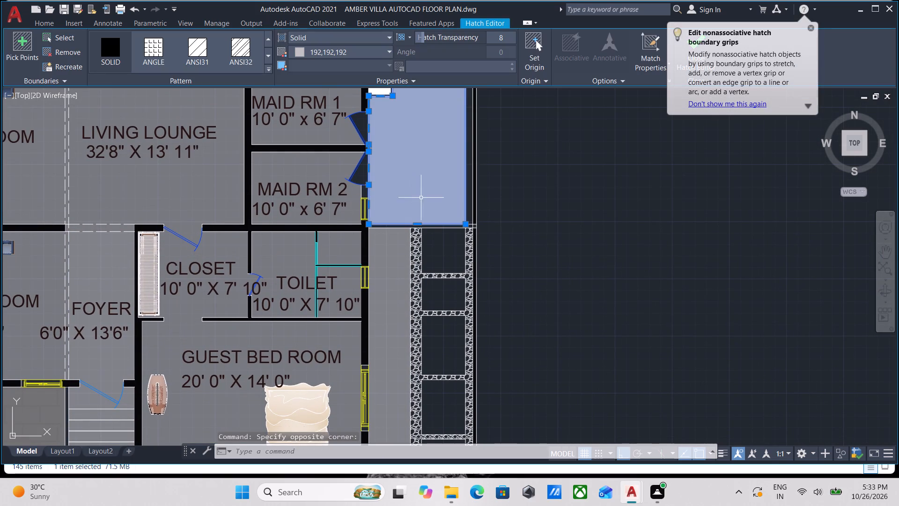
key(h)
key(Return)
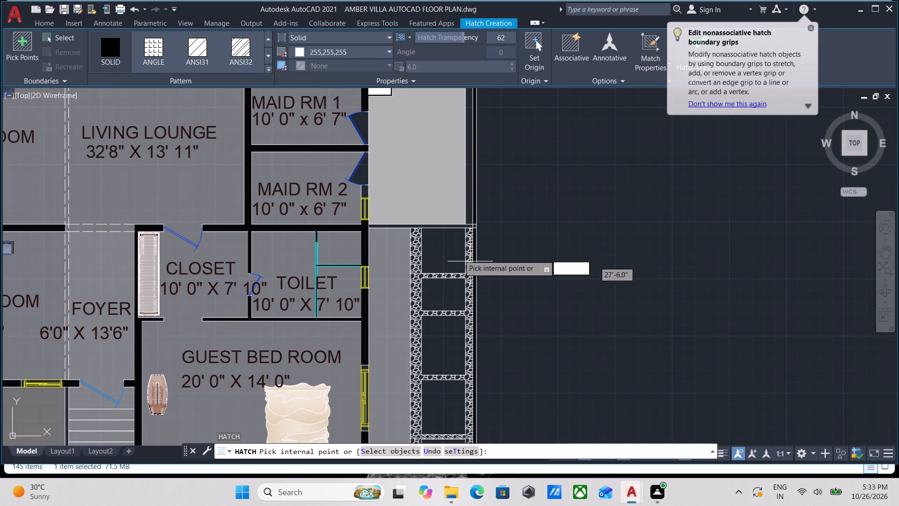
click(450, 251)
click(448, 292)
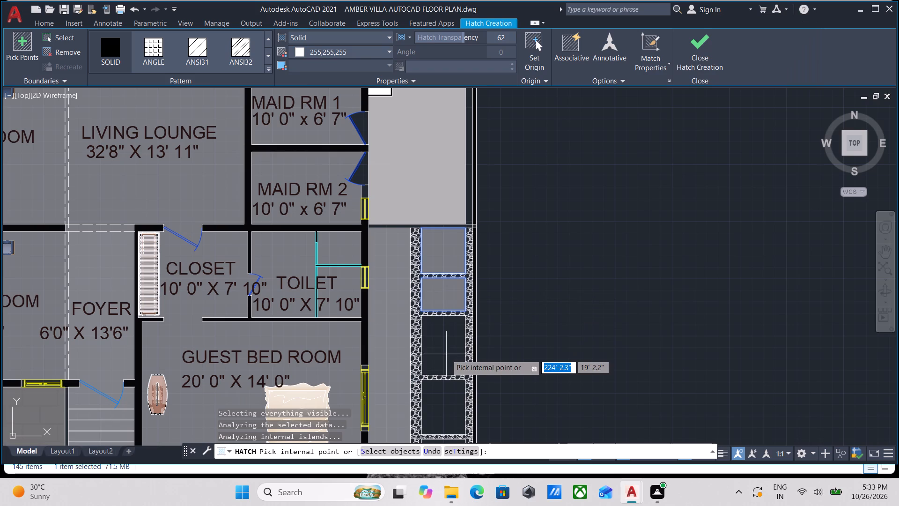
click(445, 350)
click(438, 398)
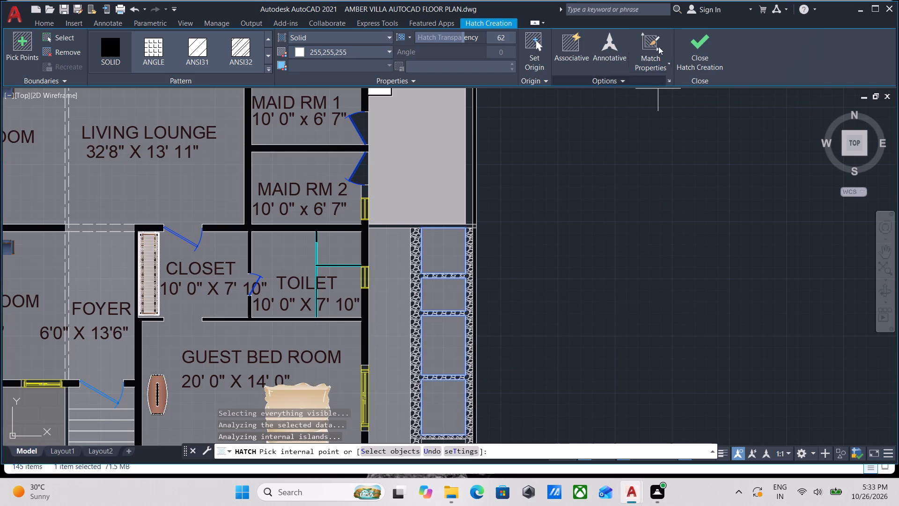
click(702, 40)
Review the labelled floor plan from the deck to the car porch for missing room names, sizes and fills.
scroll(493, 202, down, 3)
middle_drag(493, 202, 536, 247)
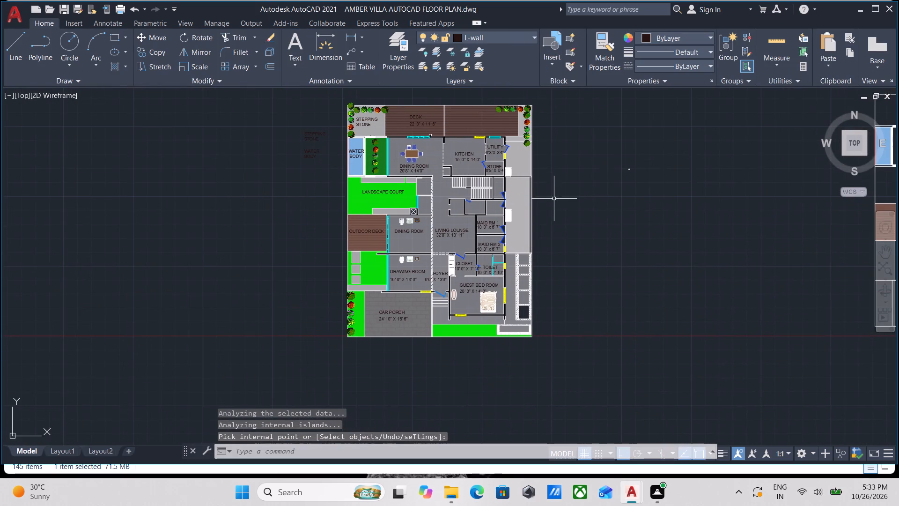
middle_drag(554, 199, 563, 246)
scroll(546, 208, up, 3)
scroll(331, 156, down, 1)
middle_drag(331, 156, 534, 139)
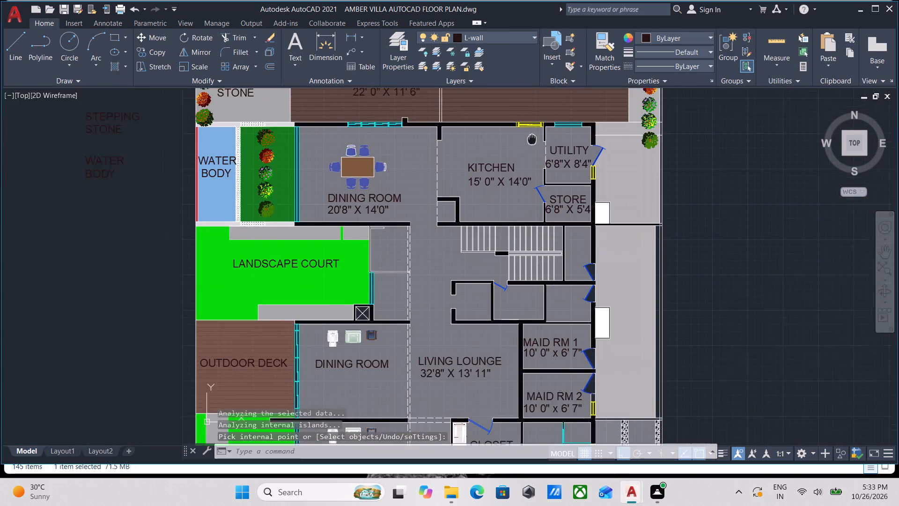
middle_drag(534, 139, 537, 137)
scroll(298, 150, down, 1)
middle_drag(298, 150, 344, 140)
scroll(384, 266, down, 1)
middle_drag(384, 266, 385, 192)
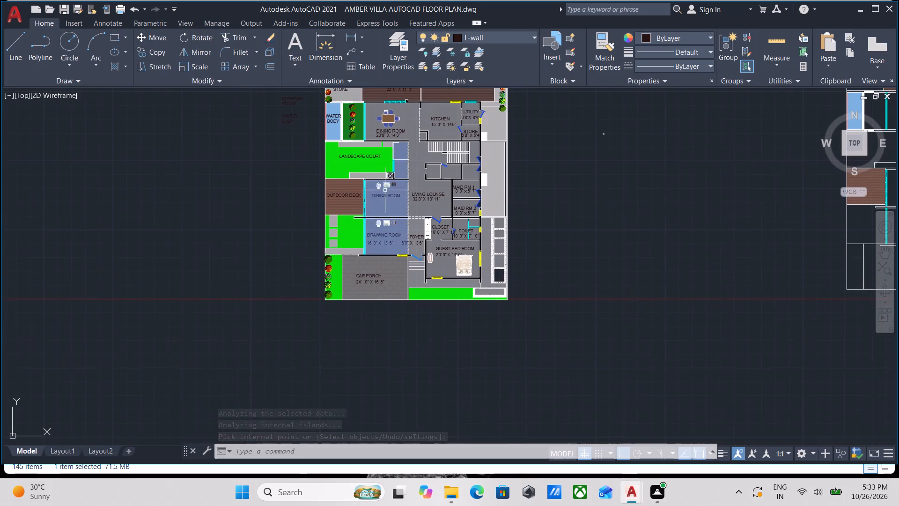
scroll(336, 266, up, 2)
scroll(424, 328, up, 2)
scroll(406, 280, down, 2)
middle_drag(406, 280, 409, 370)
scroll(425, 307, down, 1)
middle_drag(425, 307, 419, 284)
middle_drag(419, 280, 406, 318)
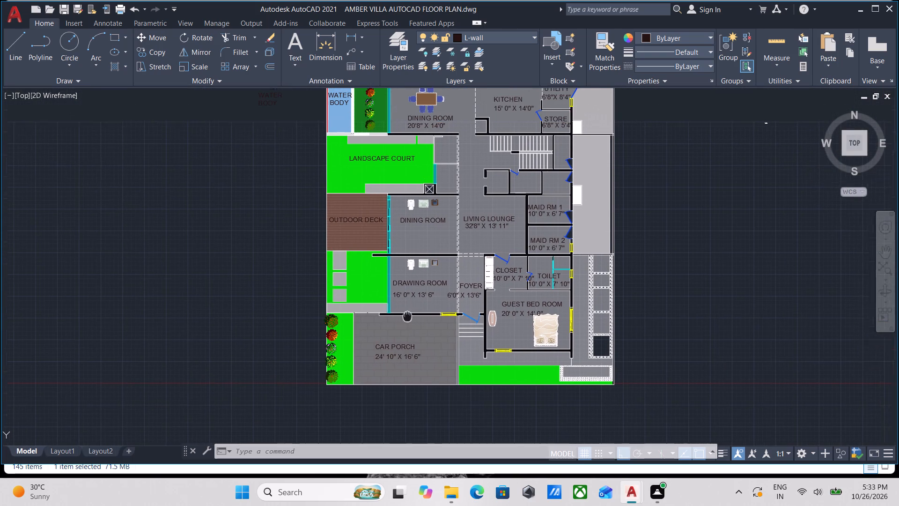
middle_drag(406, 318, 405, 324)
scroll(405, 272, down, 3)
middle_drag(405, 272, 410, 296)
scroll(410, 296, up, 2)
middle_drag(427, 257, 415, 348)
scroll(415, 348, up, 1)
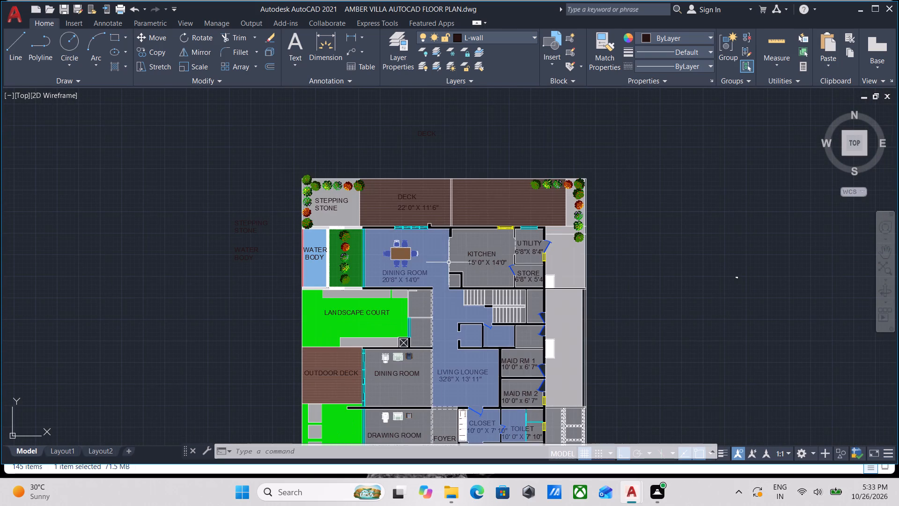
scroll(449, 262, up, 1)
scroll(457, 255, down, 1)
middle_drag(457, 255, 457, 231)
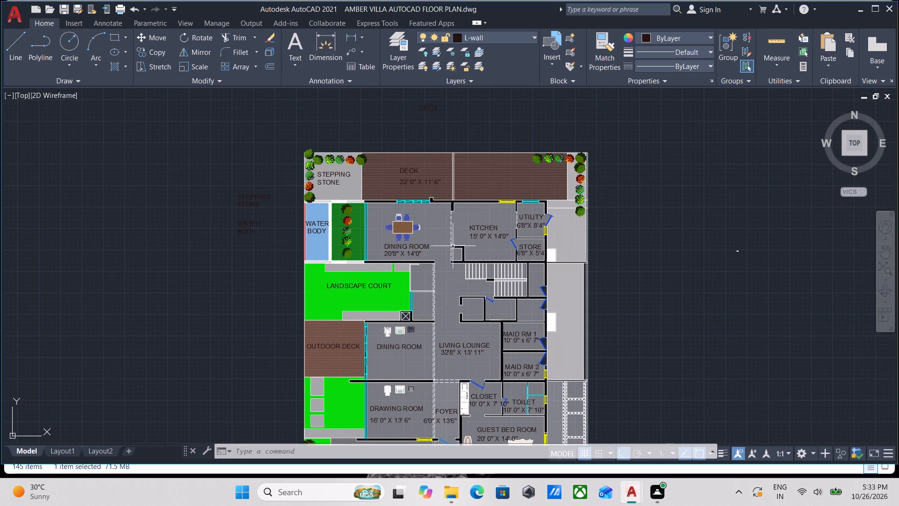
middle_drag(450, 327, 446, 251)
scroll(461, 369, up, 1)
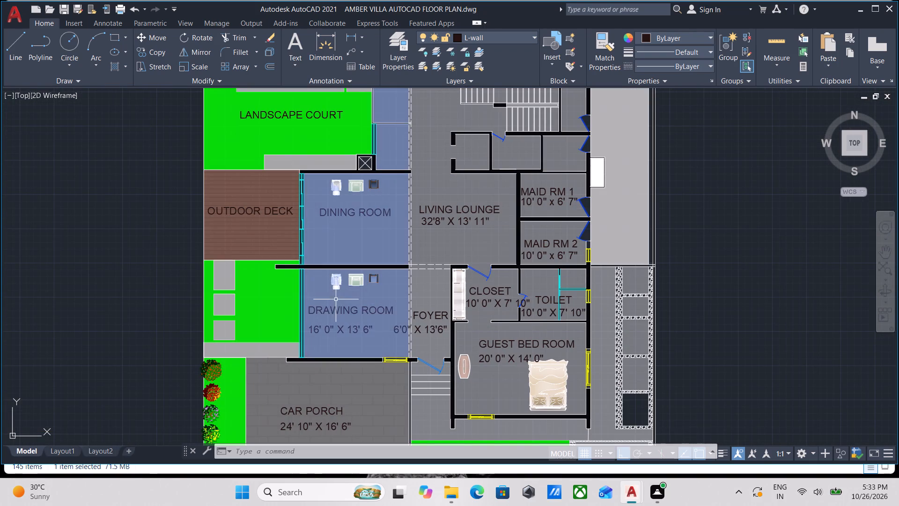
scroll(420, 334, down, 1)
middle_drag(420, 334, 438, 291)
scroll(438, 350, up, 1)
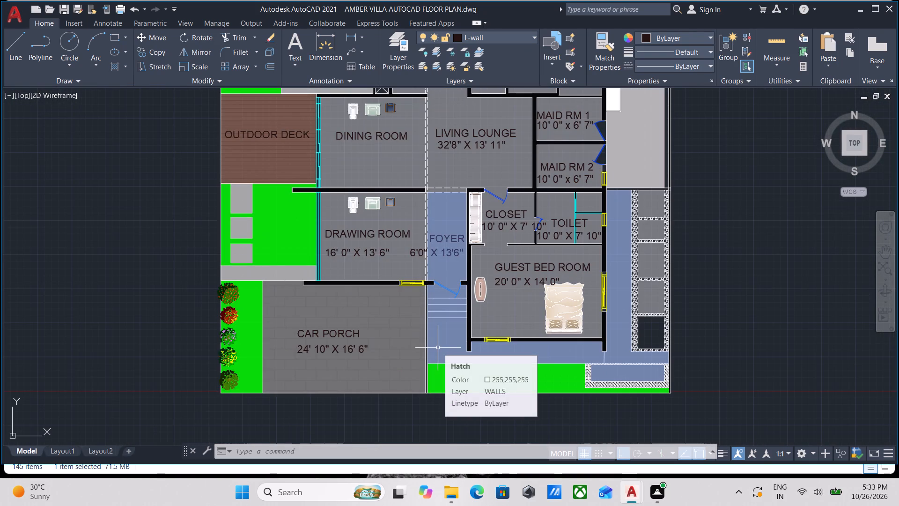
scroll(547, 367, up, 1)
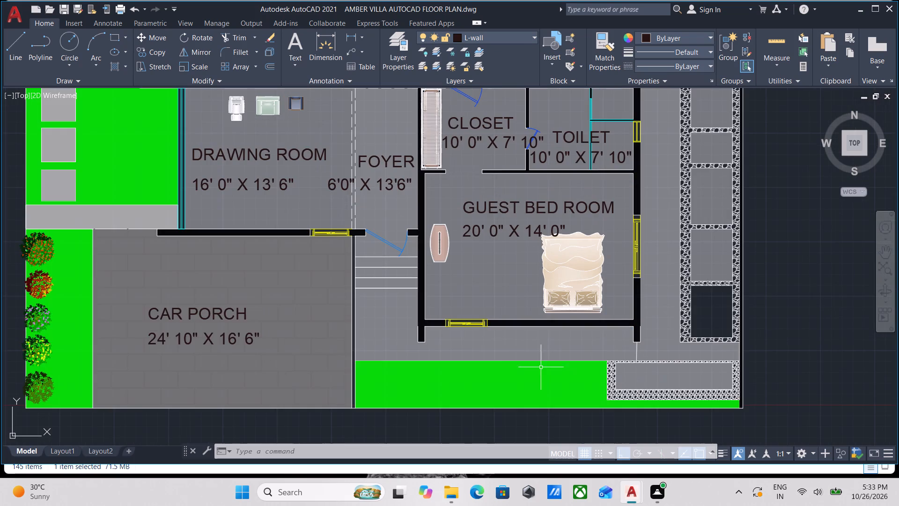
middle_drag(508, 359, 441, 359)
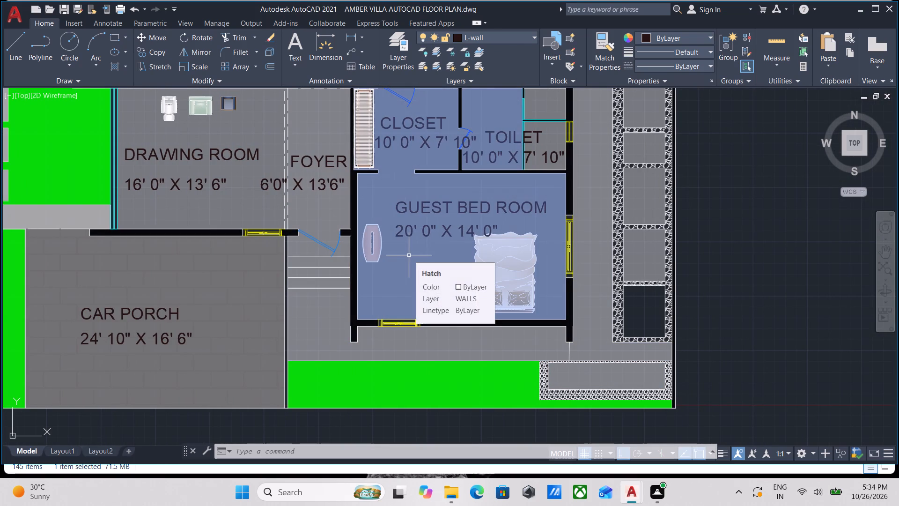
Look over the labelled plan alongside the unlabelled plan copy beside it.
scroll(361, 272, down, 1)
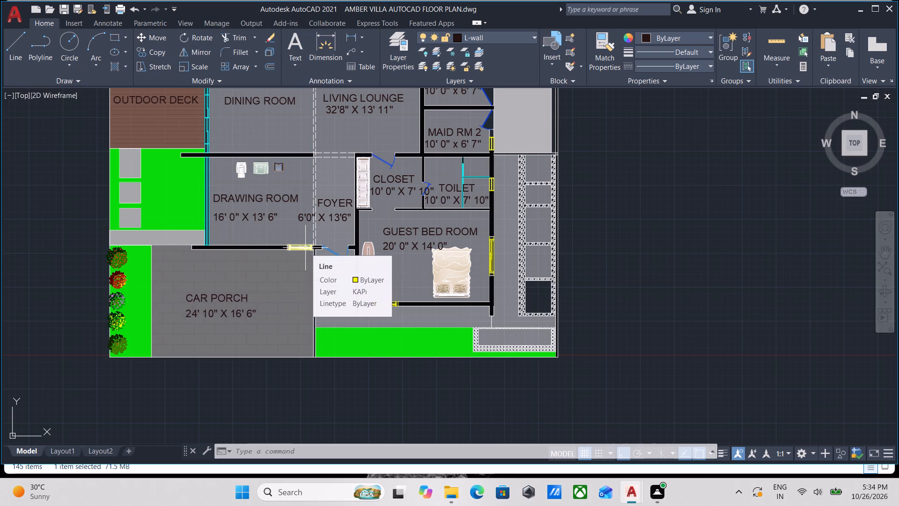
scroll(389, 244, down, 2)
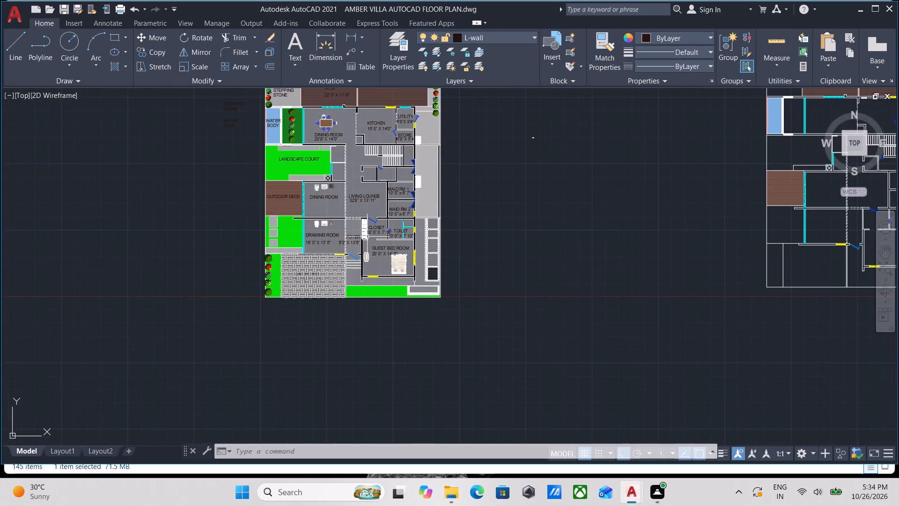
scroll(472, 189, down, 1)
middle_drag(472, 189, 269, 224)
scroll(242, 223, up, 3)
scroll(330, 163, down, 2)
middle_drag(344, 164, 241, 209)
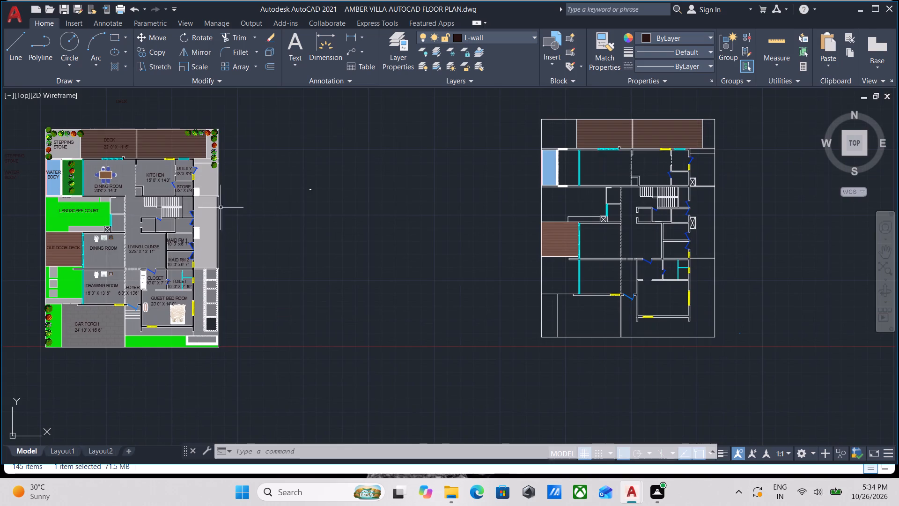
scroll(212, 201, up, 2)
scroll(283, 191, down, 1)
middle_drag(289, 205, 306, 229)
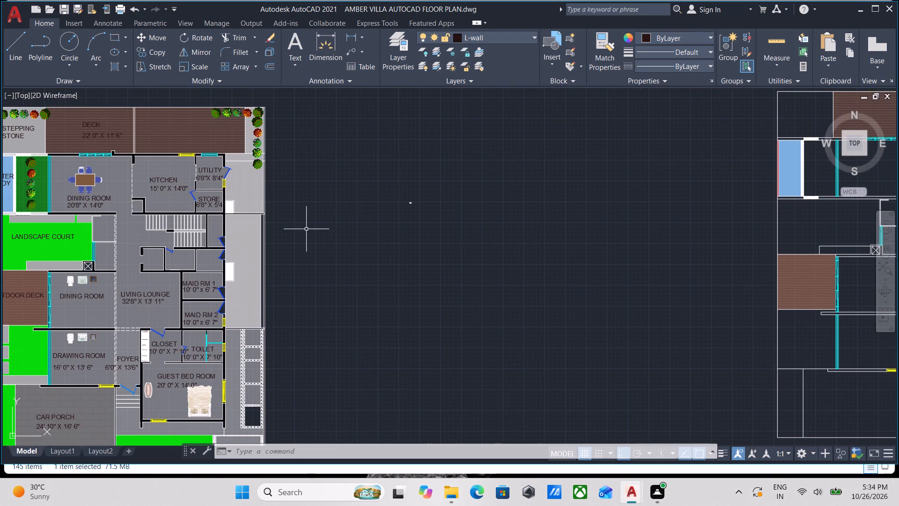
With Ortho off, copy the STORE label into the three small rooms above MAID RM 1, the narrow room beside the stairs, and the stair lobby.
scroll(204, 190, up, 2)
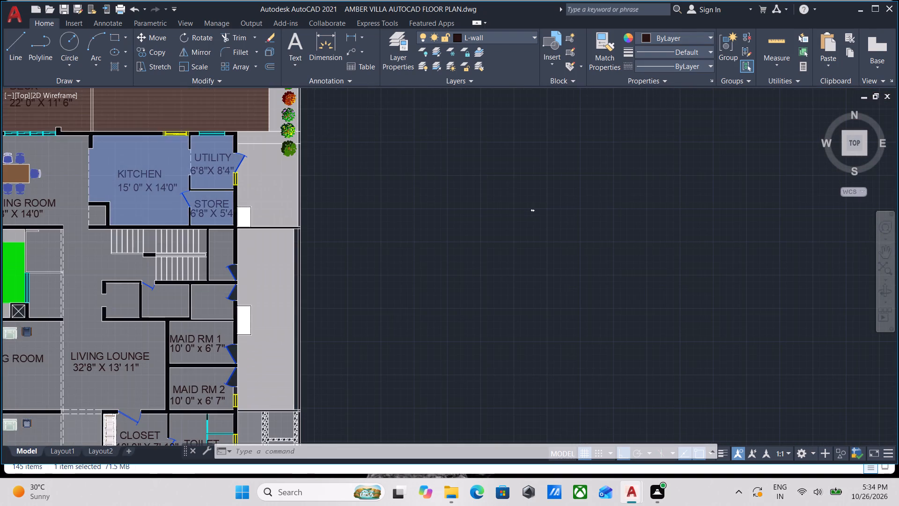
middle_drag(208, 300, 255, 208)
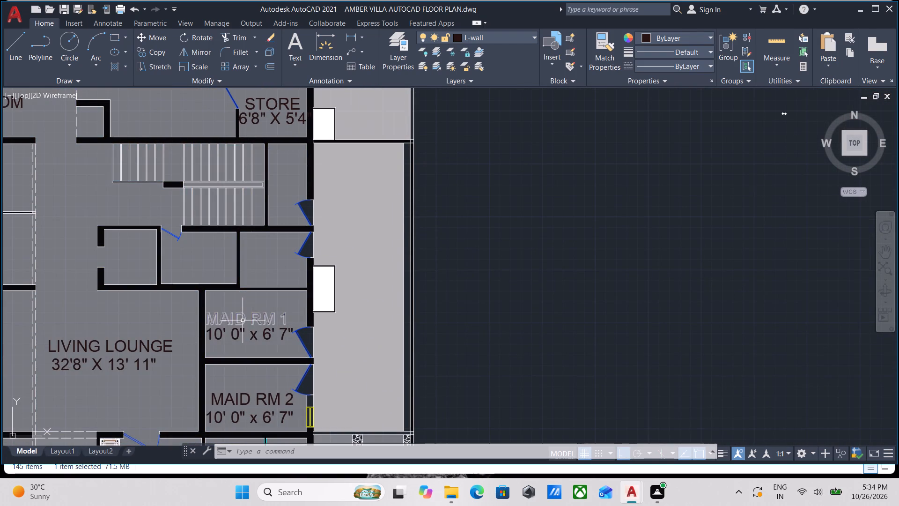
middle_drag(218, 245, 238, 348)
scroll(218, 245, down, 1)
scroll(269, 259, up, 2)
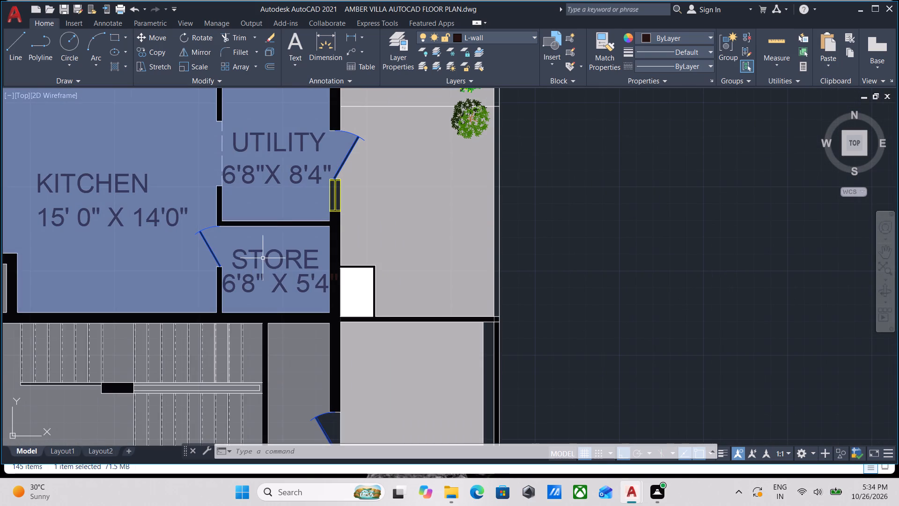
click(256, 260)
text(CO)
key(Return)
click(256, 260)
middle_drag(65, 327, 156, 283)
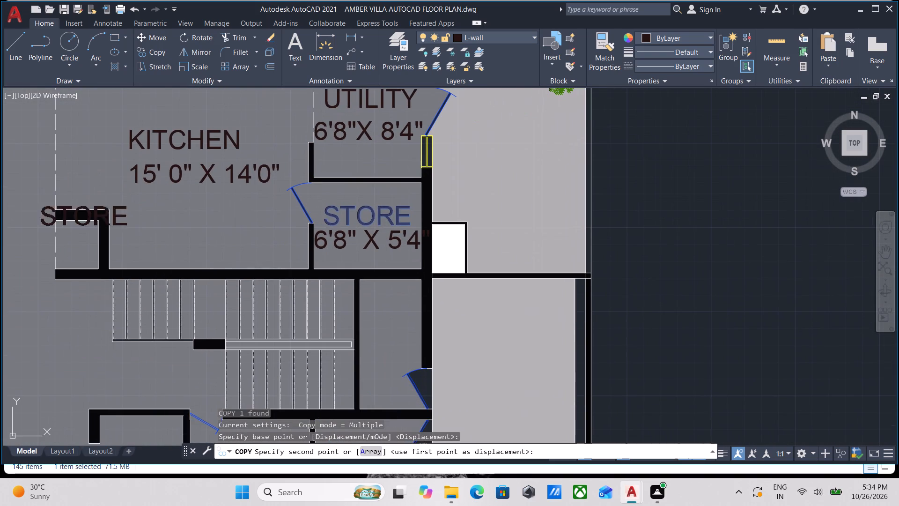
key(F8)
middle_drag(126, 308, 188, 264)
scroll(184, 268, down, 1)
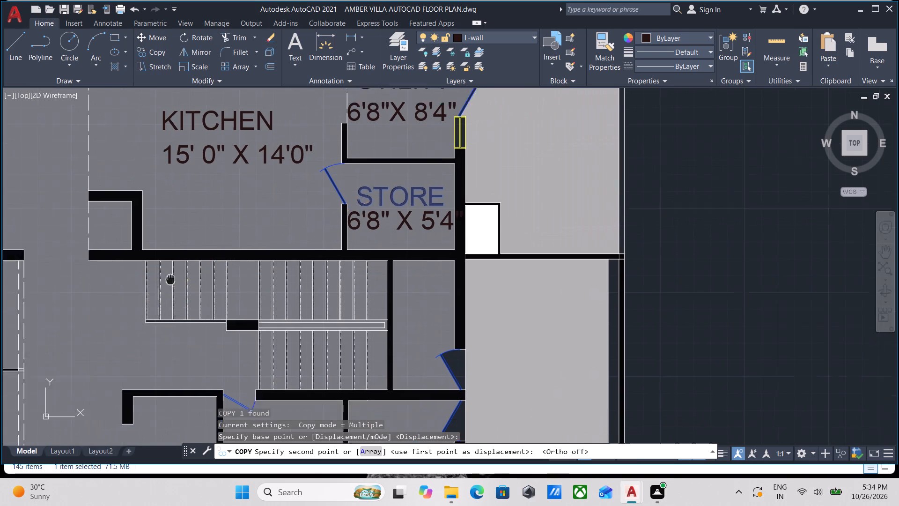
middle_drag(188, 264, 292, 201)
scroll(282, 295, up, 2)
click(282, 295)
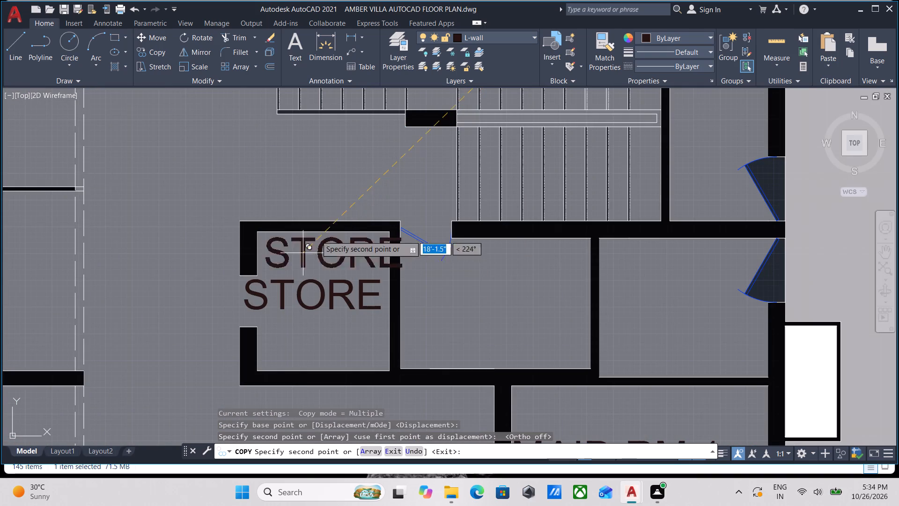
middle_drag(460, 293, 435, 293)
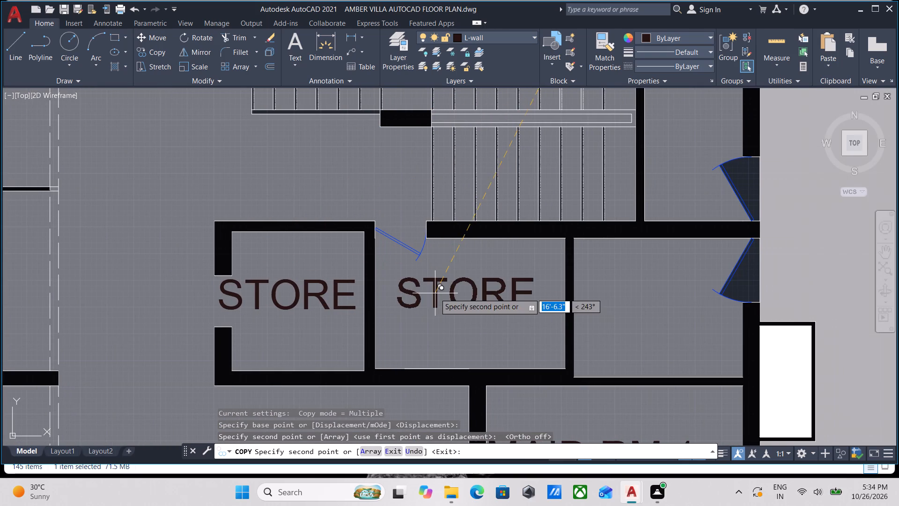
click(435, 293)
click(627, 305)
middle_drag(518, 374, 441, 453)
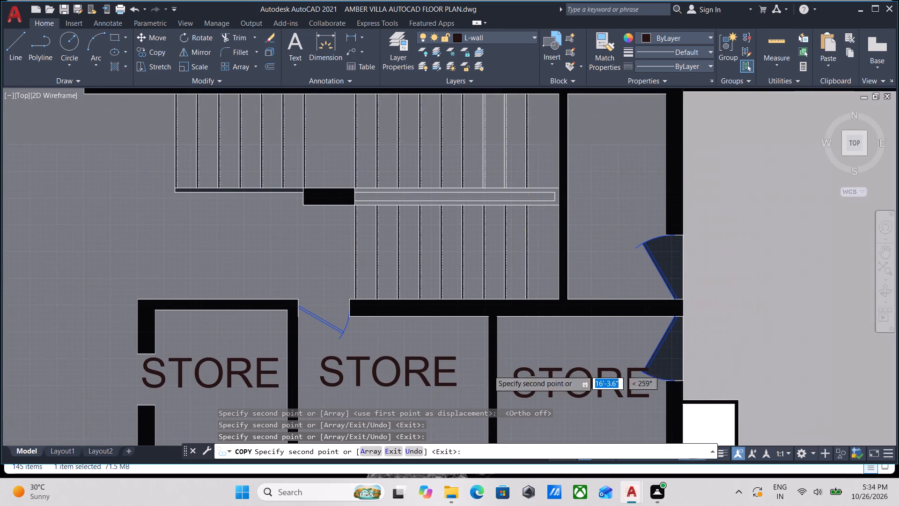
click(611, 181)
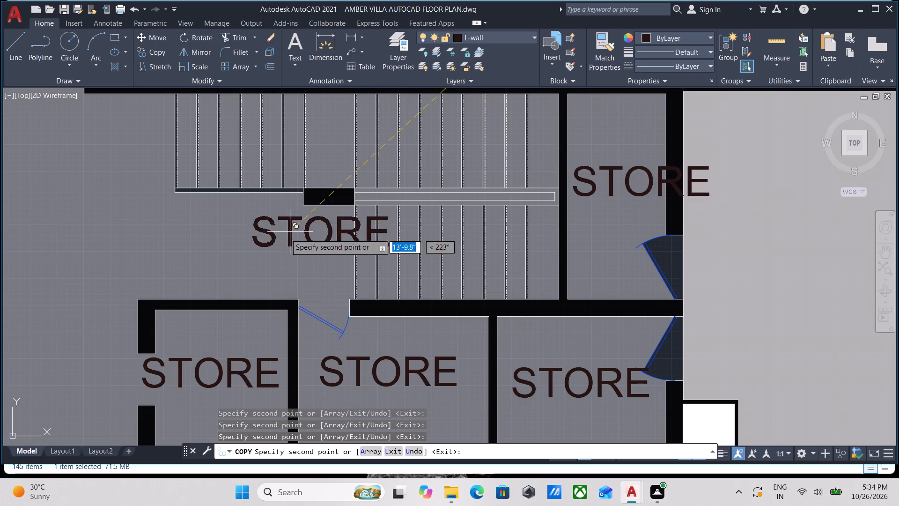
click(214, 239)
scroll(415, 191, up, 2)
key(Escape)
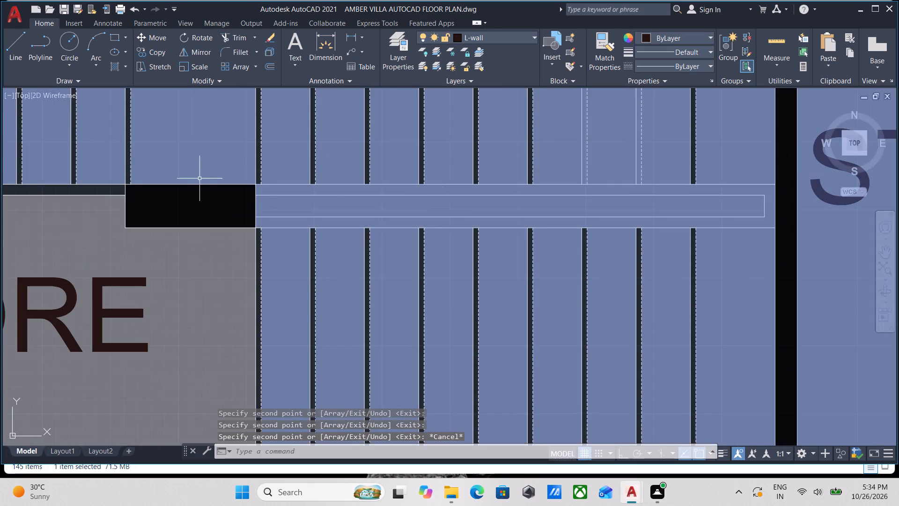
Change the STORE copy in the small room open to the living lounge passage to LIFT.
scroll(197, 179, down, 1)
middle_drag(197, 179, 308, 179)
scroll(182, 232, down, 2)
middle_drag(182, 232, 312, 184)
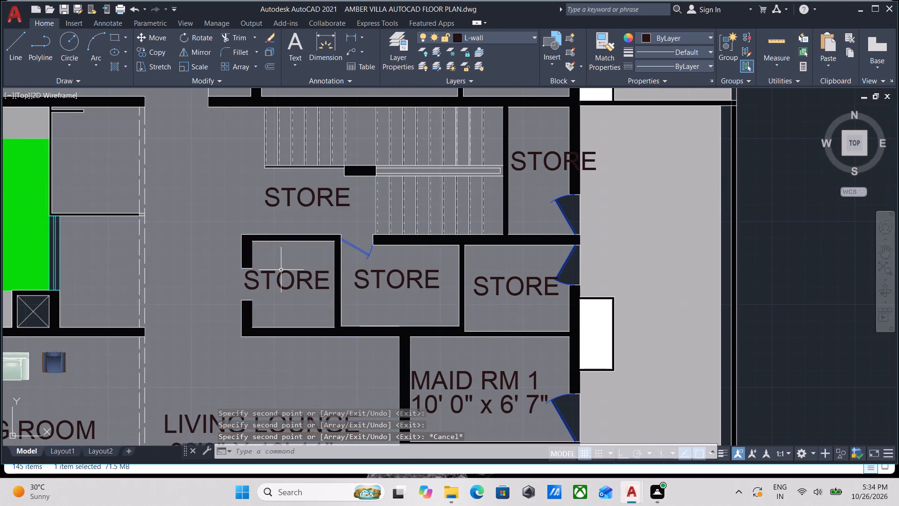
scroll(281, 270, up, 1)
double_click(258, 283)
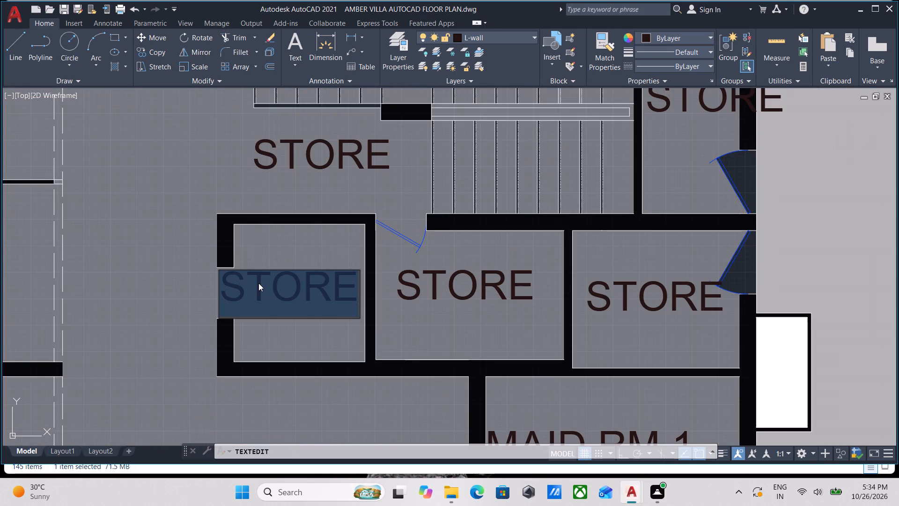
text(LI)
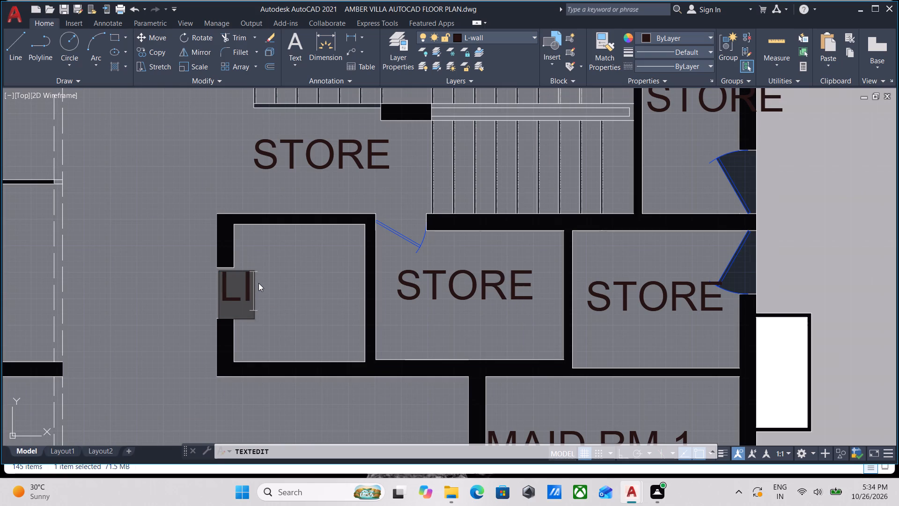
text(FT)
key(Return)
key(Return)
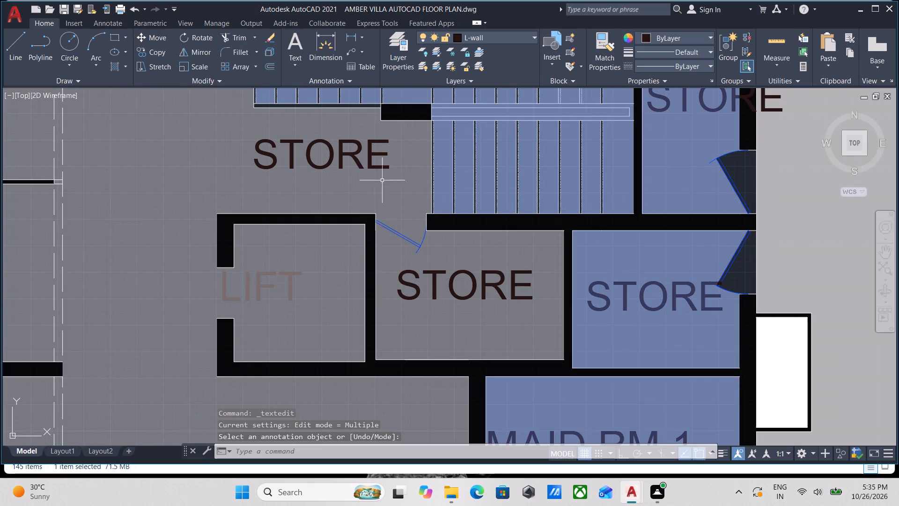
Erase the faded LIFT label overlapping the lift room's opening.
scroll(293, 277, up, 2)
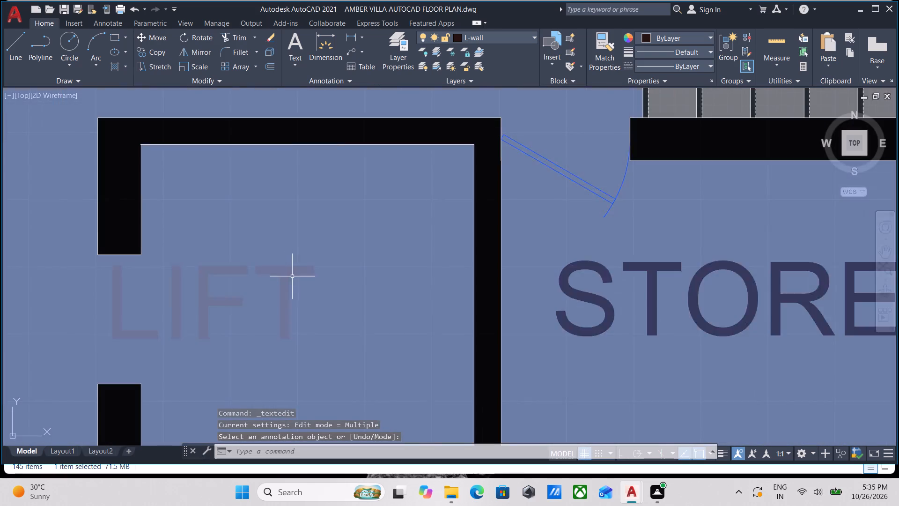
click(268, 274)
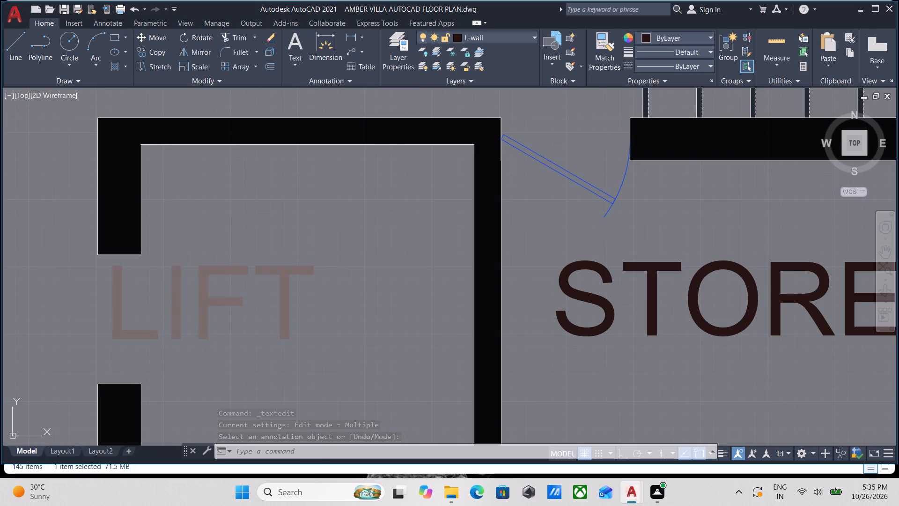
right_click(267, 274)
click(339, 267)
Copy the STORE label from the adjoining room above MAID RM 1 into the lift room.
scroll(413, 268, down, 2)
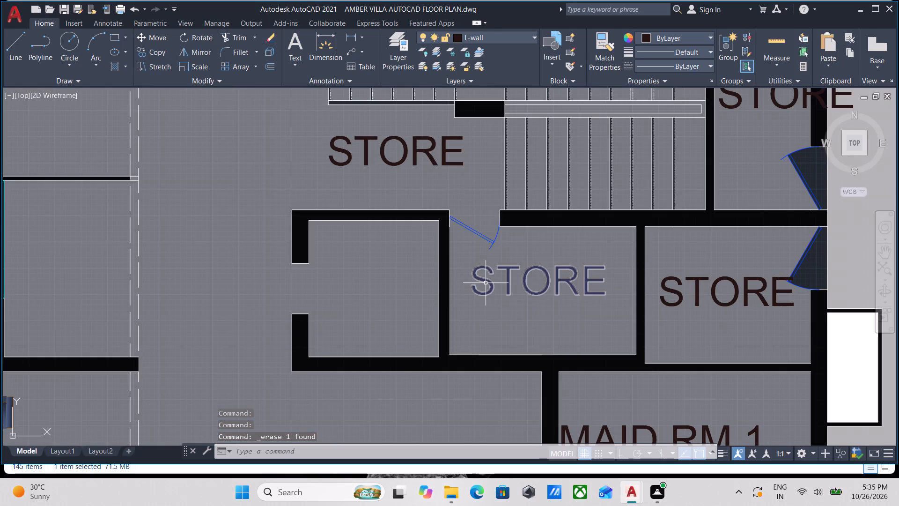
click(486, 283)
text(CO)
key(Return)
click(478, 292)
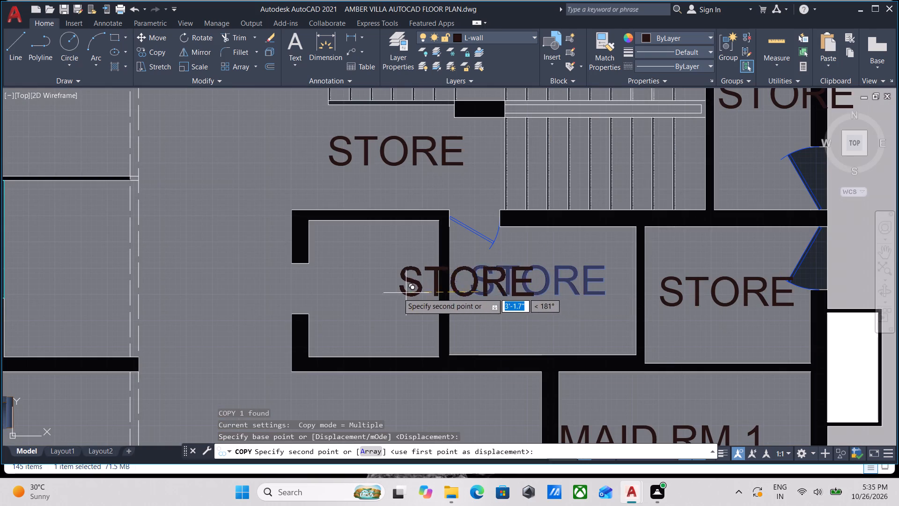
click(308, 299)
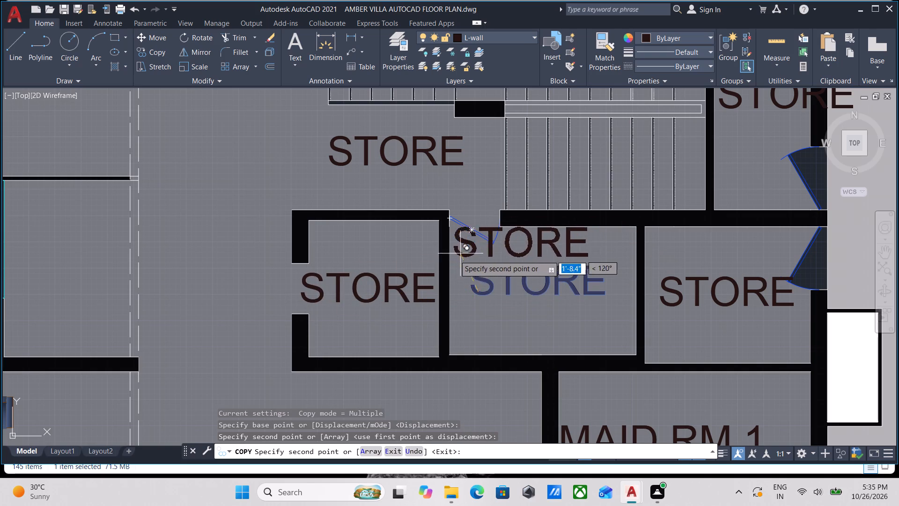
key(Escape)
Change the copied STORE label in the lift room to LIFT.
scroll(414, 293, up, 1)
double_click(384, 287)
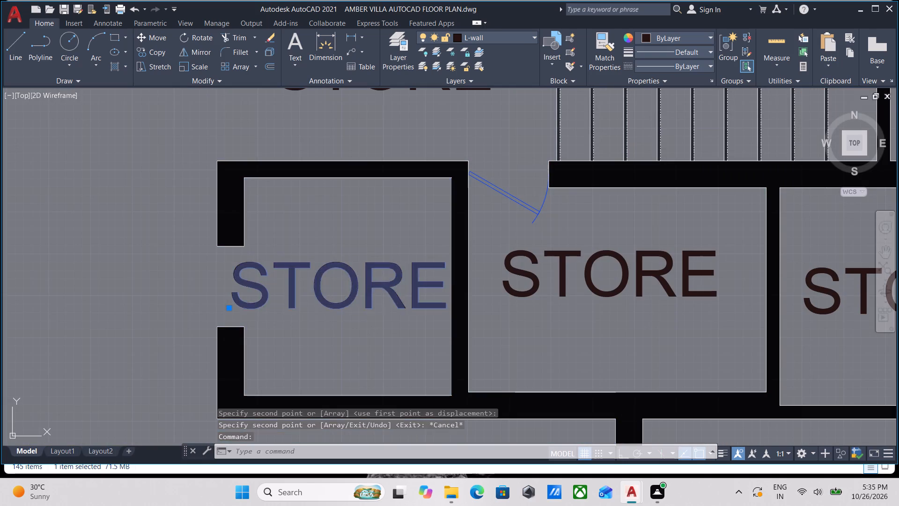
text(LI)
text(FT)
key(Return)
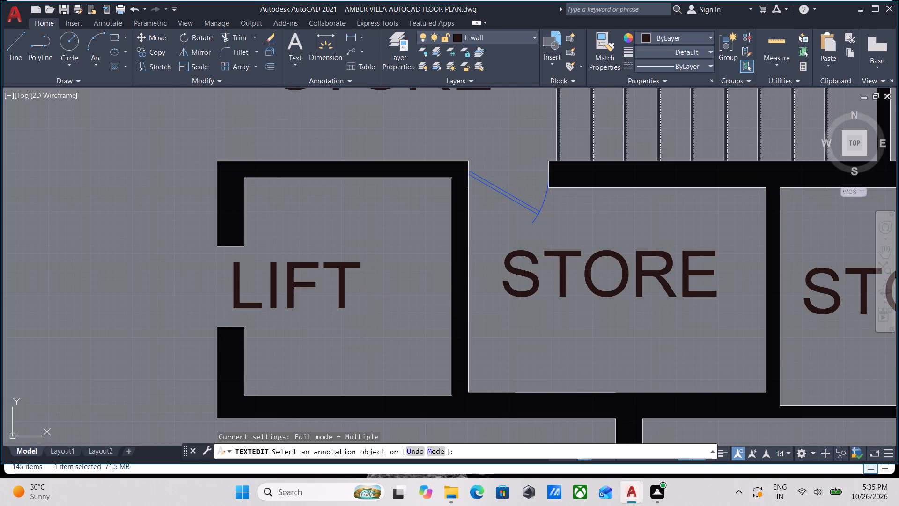
key(Return)
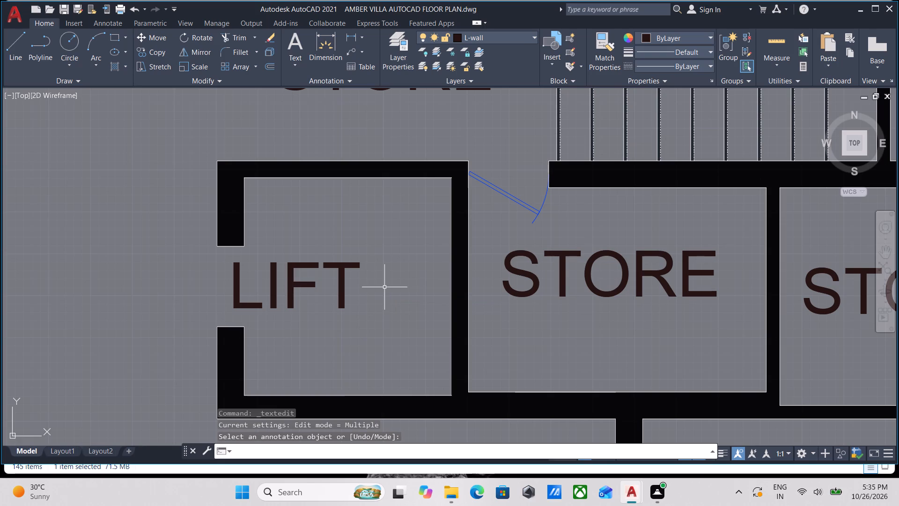
Move the LIFT label away from the lift opening so it sits inside the lift room.
scroll(292, 291, up, 3)
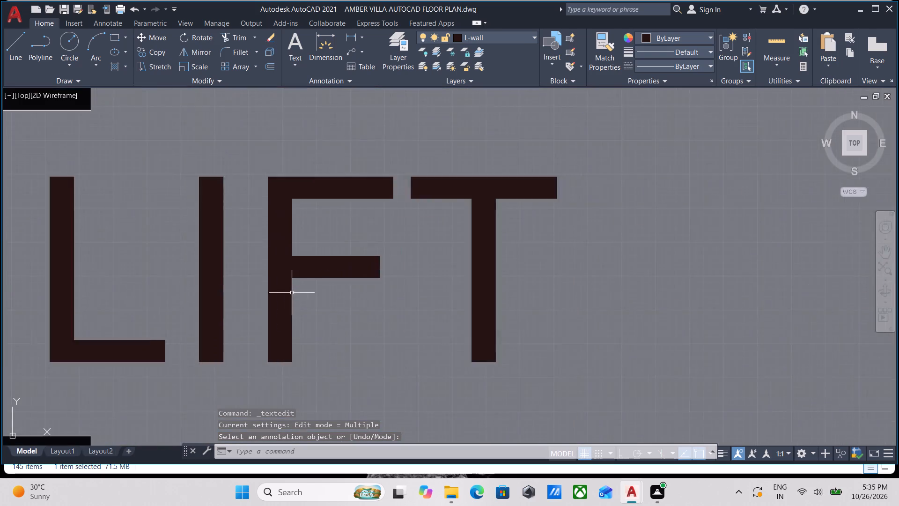
scroll(282, 291, down, 1)
middle_drag(282, 291, 312, 292)
click(310, 286)
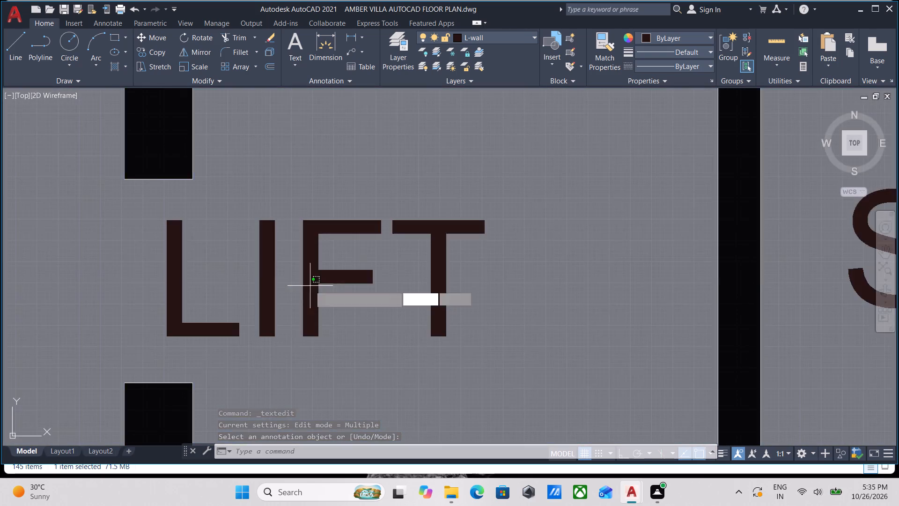
scroll(310, 286, down, 2)
key(Escape)
scroll(362, 302, up, 1)
click(361, 305)
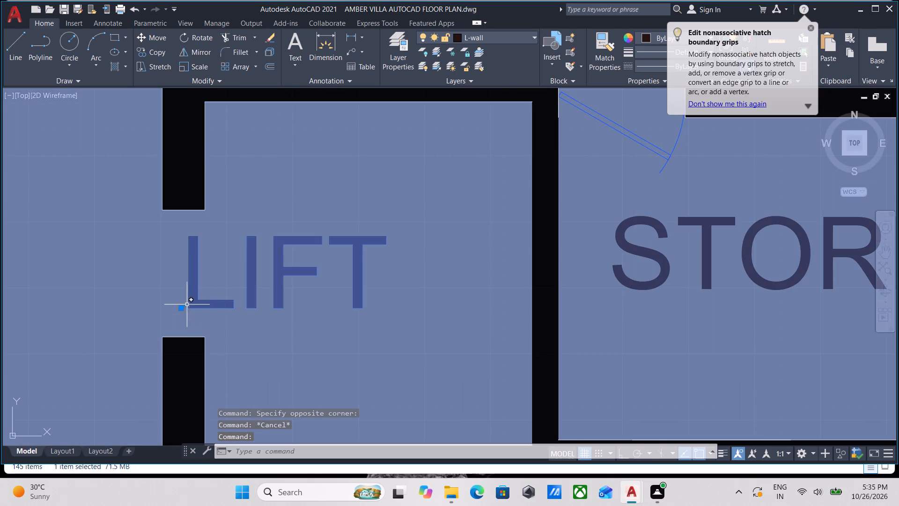
click(180, 309)
click(241, 310)
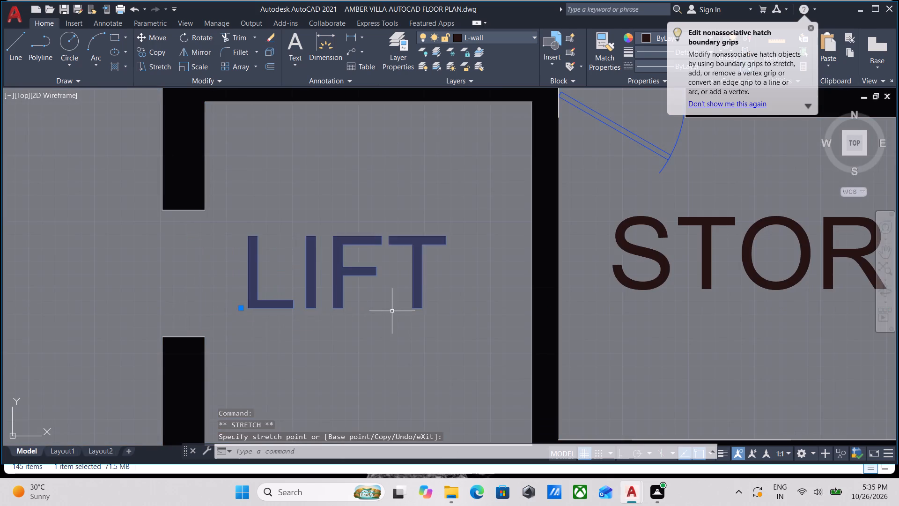
middle_drag(392, 311, 297, 318)
scroll(392, 311, down, 1)
key(Escape)
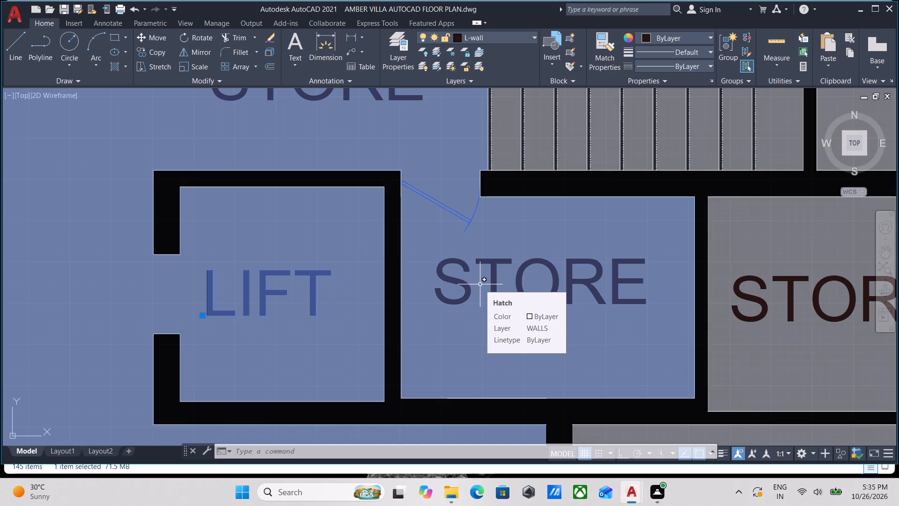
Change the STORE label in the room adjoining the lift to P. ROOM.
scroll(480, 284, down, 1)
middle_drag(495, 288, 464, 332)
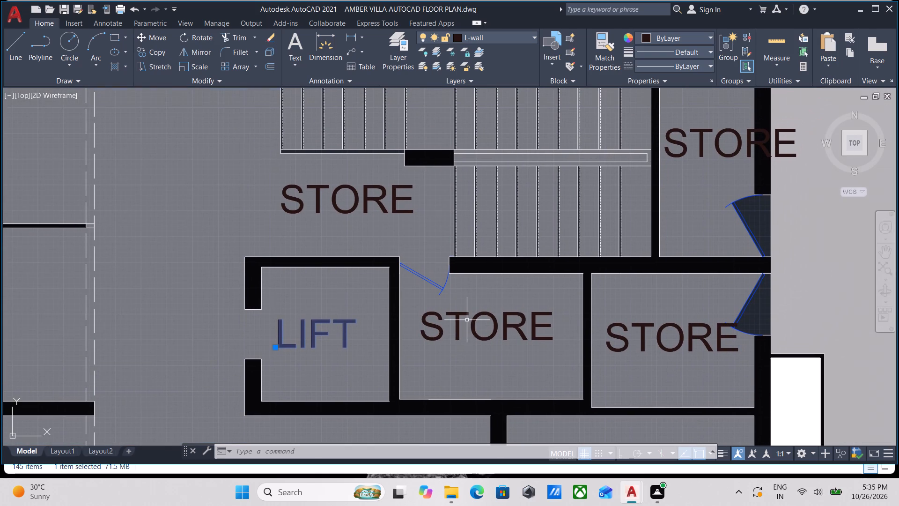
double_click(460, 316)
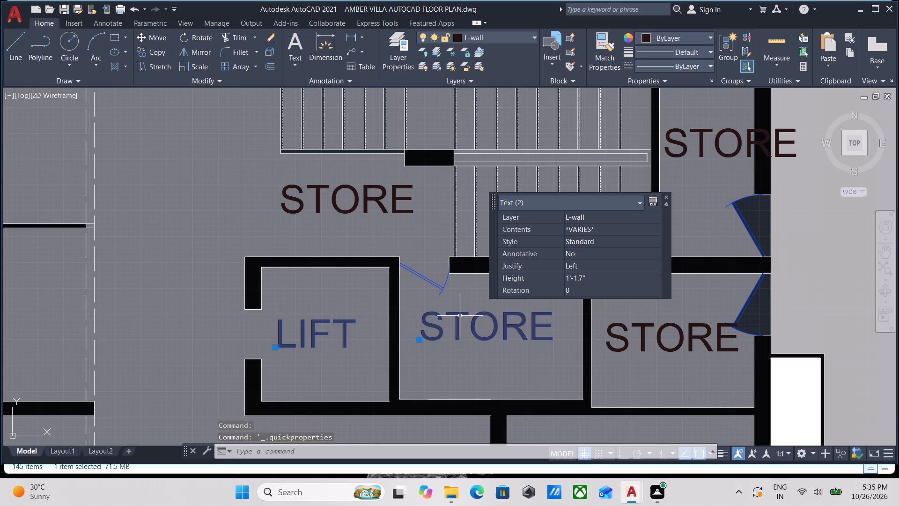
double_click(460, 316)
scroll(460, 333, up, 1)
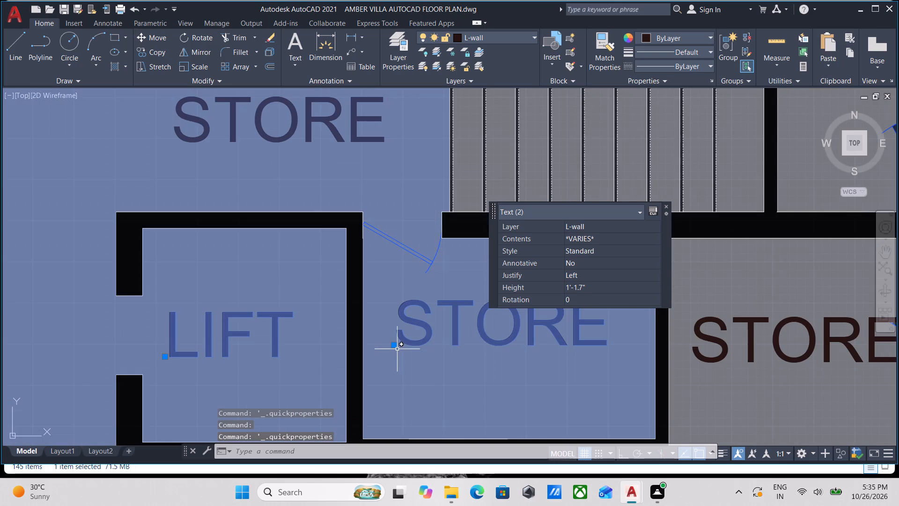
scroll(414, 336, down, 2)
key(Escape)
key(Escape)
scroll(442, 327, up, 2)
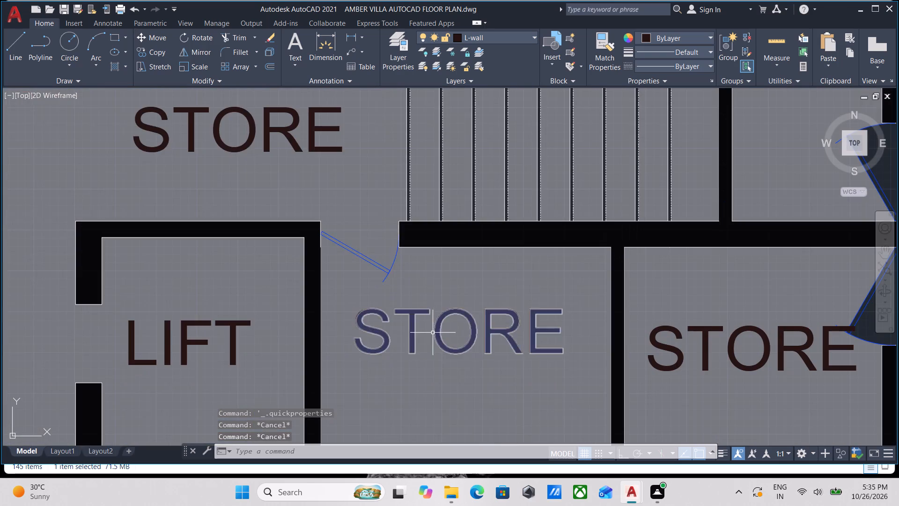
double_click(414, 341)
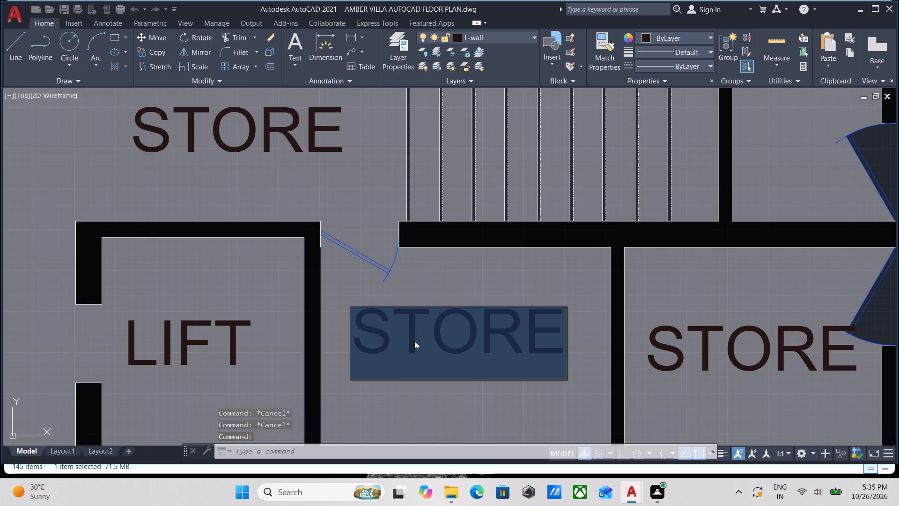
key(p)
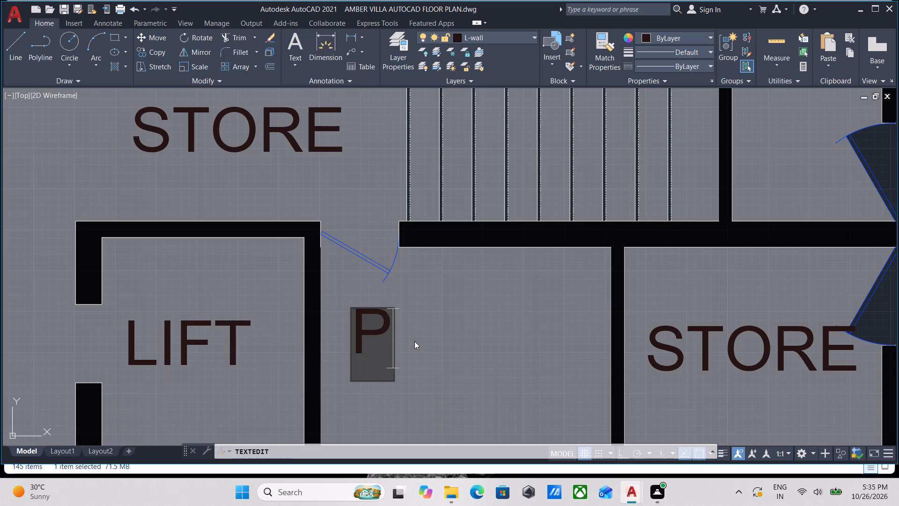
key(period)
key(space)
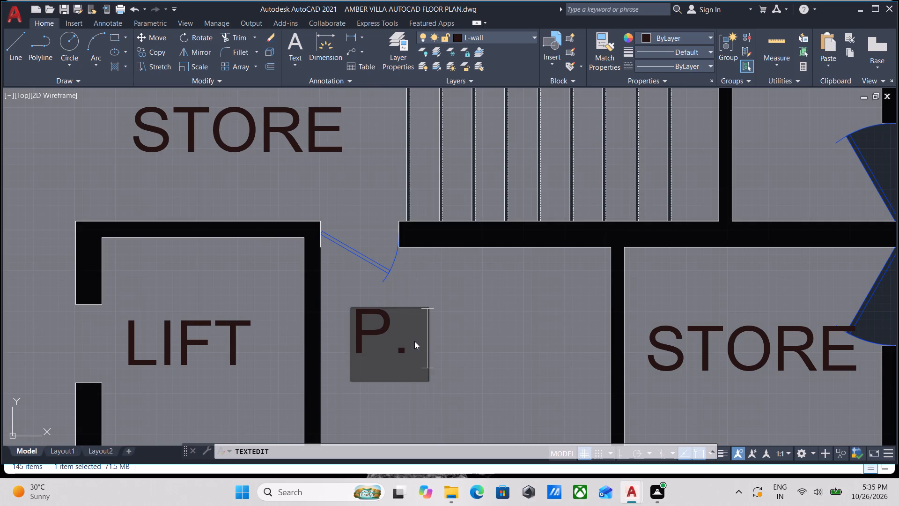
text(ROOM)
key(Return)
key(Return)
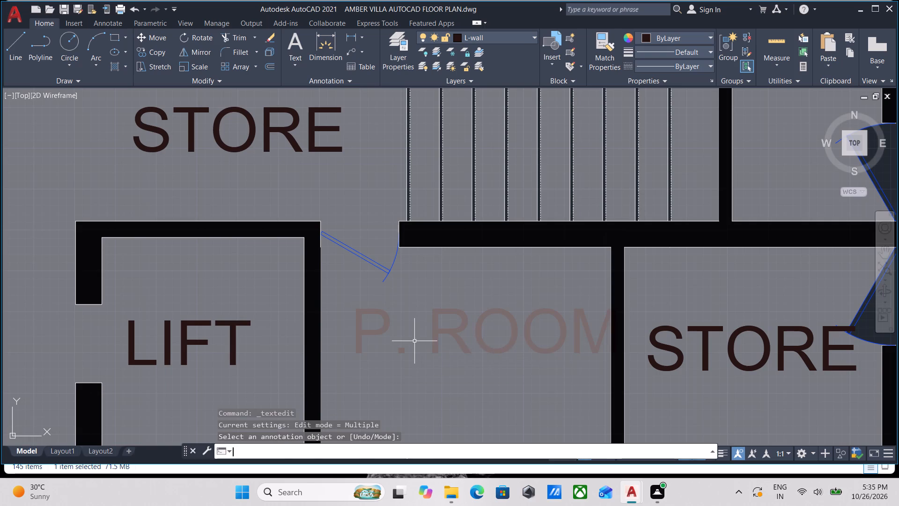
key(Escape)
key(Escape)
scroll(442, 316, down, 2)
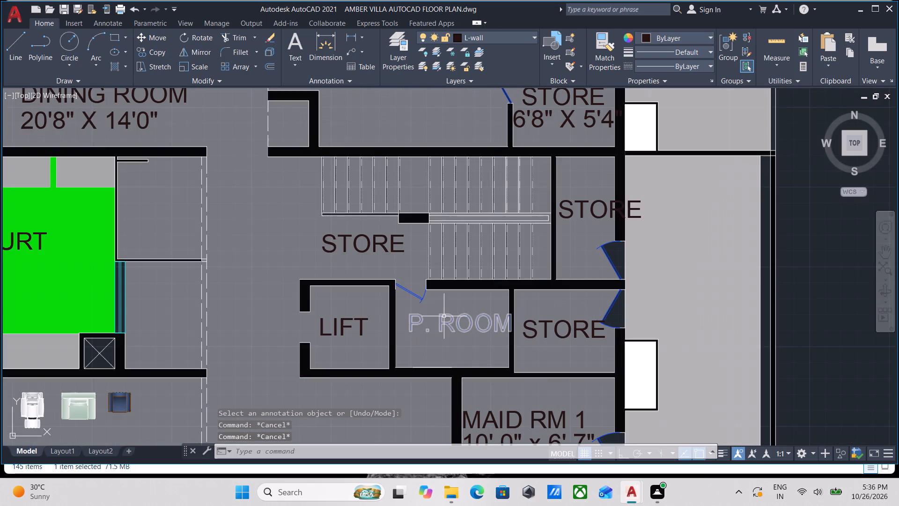
Erase the P. ROOM label from the room adjoining the lift.
click(441, 326)
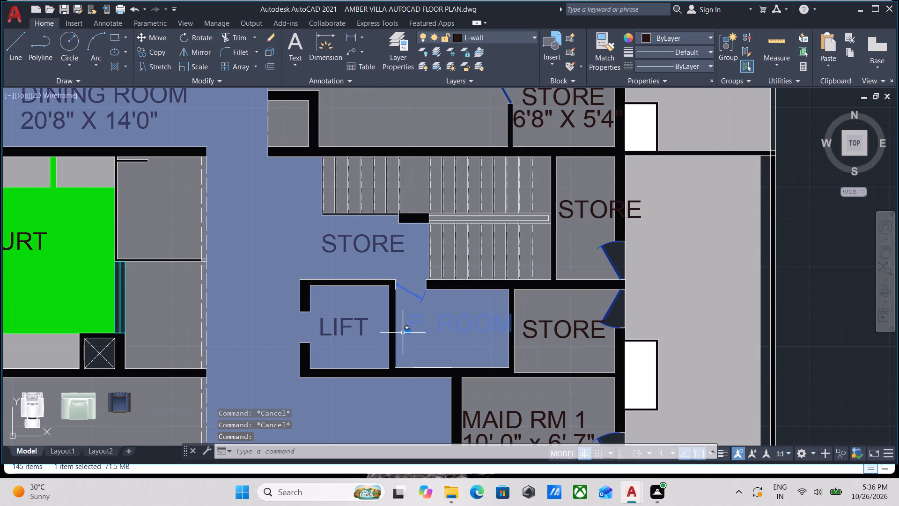
right_click(404, 333)
key(Escape)
key(Escape)
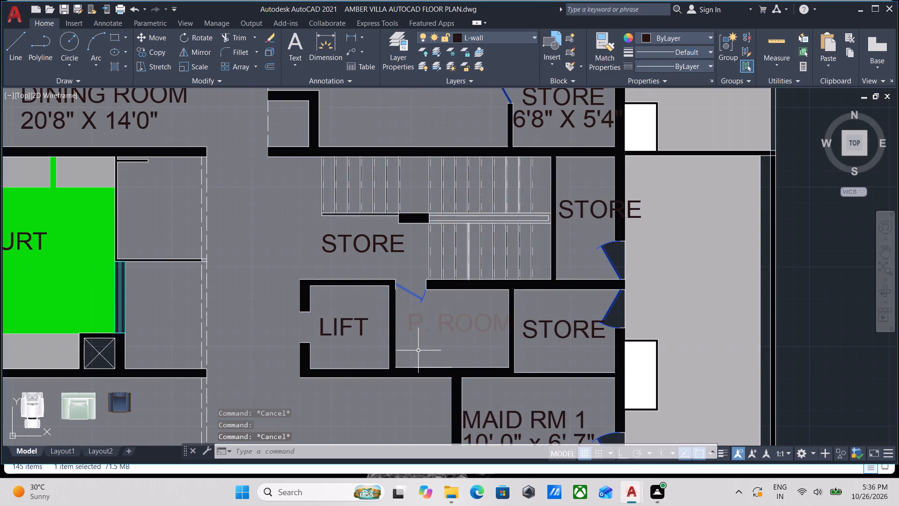
key(Escape)
scroll(403, 349, up, 2)
key(Escape)
scroll(428, 292, up, 2)
scroll(406, 276, down, 1)
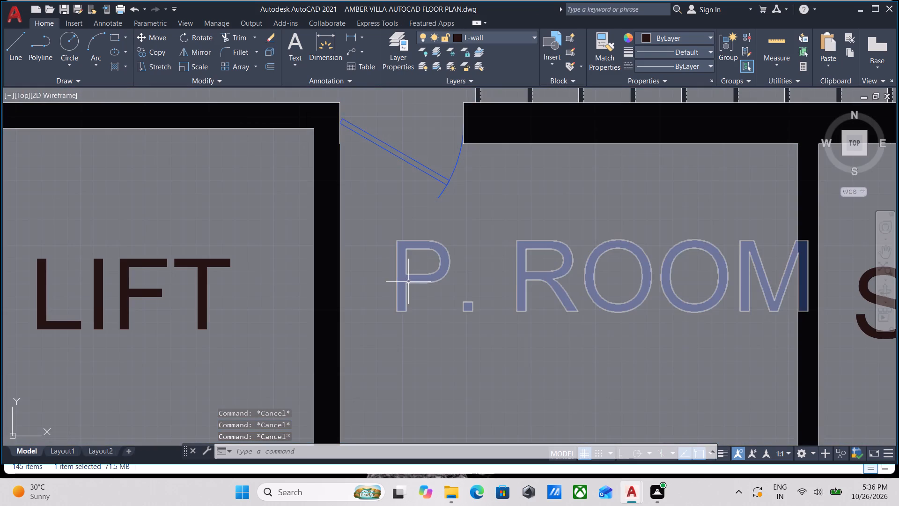
click(408, 282)
right_click(408, 282)
click(459, 259)
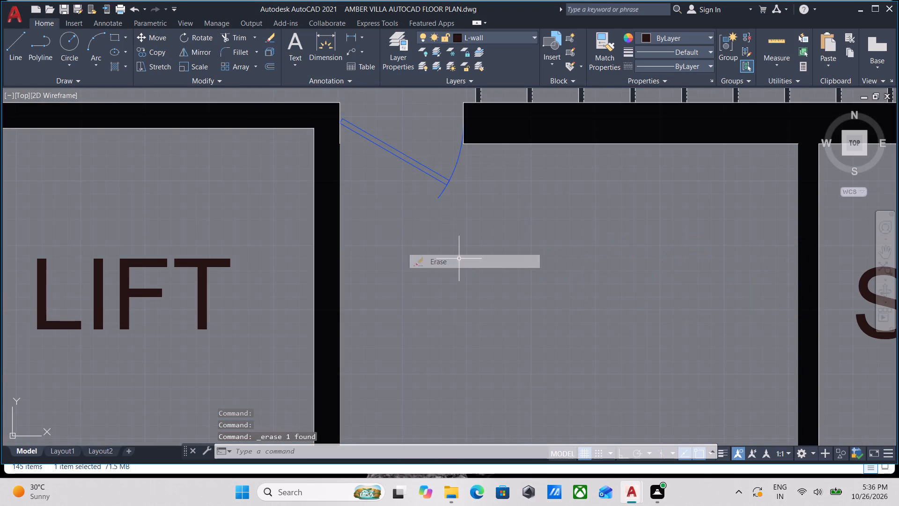
Copy the LIFT label from the lift room into the empty room adjoining it.
scroll(384, 261, down, 1)
middle_drag(384, 261, 490, 266)
scroll(322, 302, up, 1)
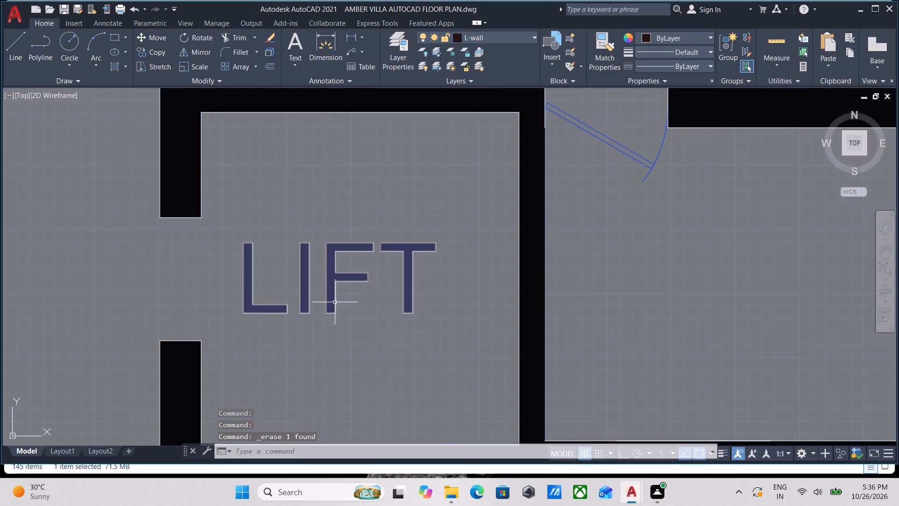
click(334, 307)
scroll(336, 305, down, 1)
middle_drag(336, 305, 337, 286)
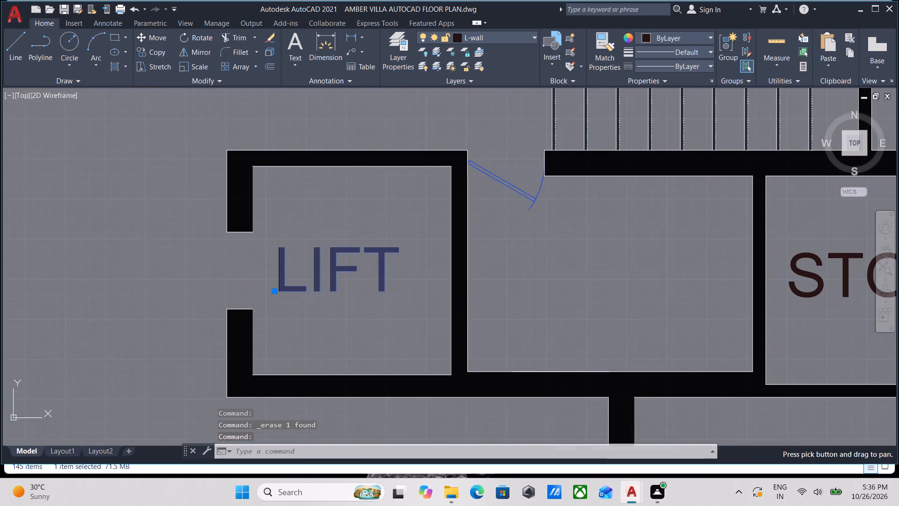
text(CO)
key(Return)
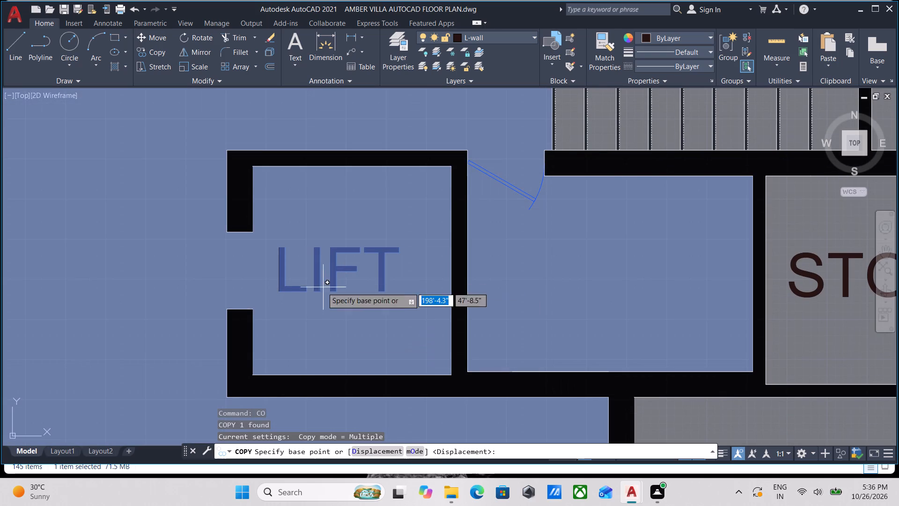
click(282, 288)
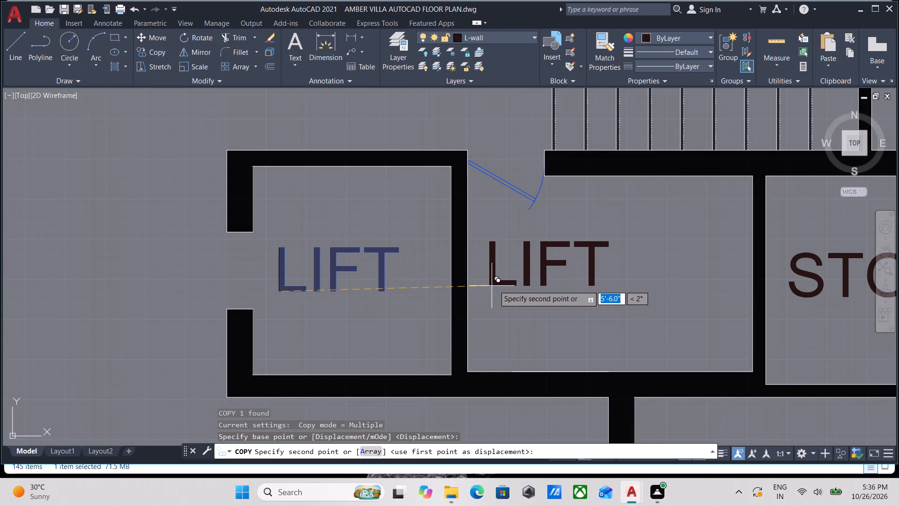
click(503, 285)
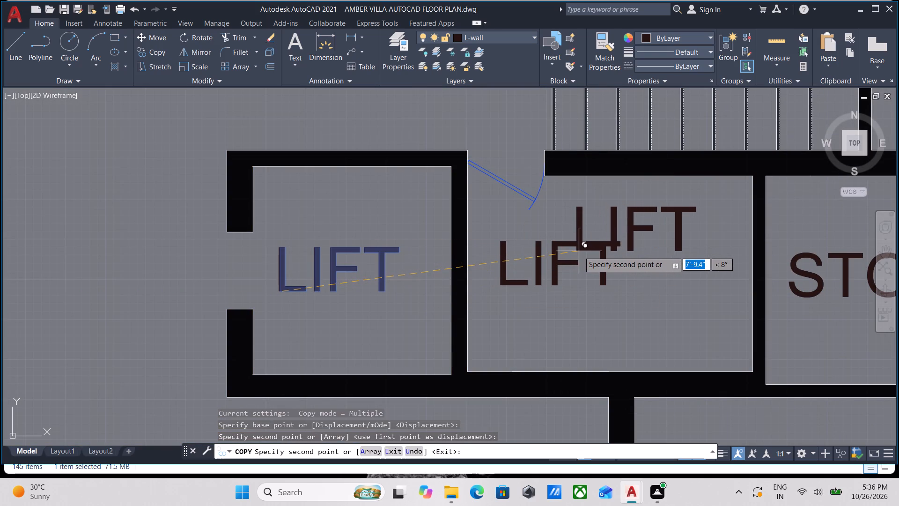
key(Escape)
Change the copied LIFT label in the room adjoining the lift room to P.ROOM.
scroll(511, 280, up, 1)
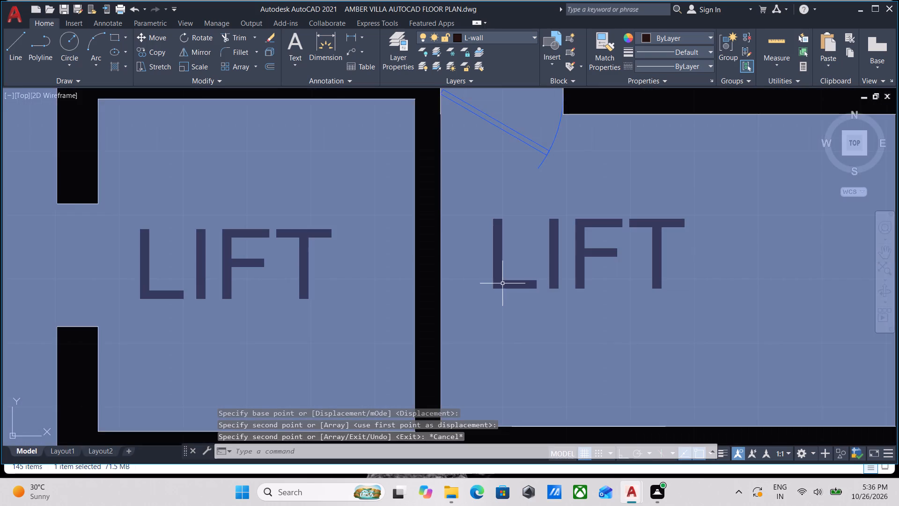
scroll(499, 279, down, 2)
double_click(505, 282)
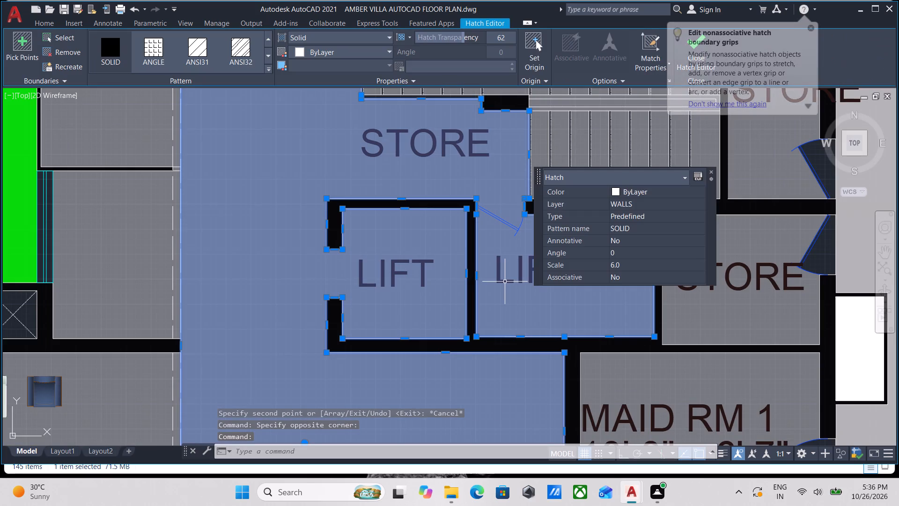
scroll(535, 282, up, 2)
key(Escape)
key(Escape)
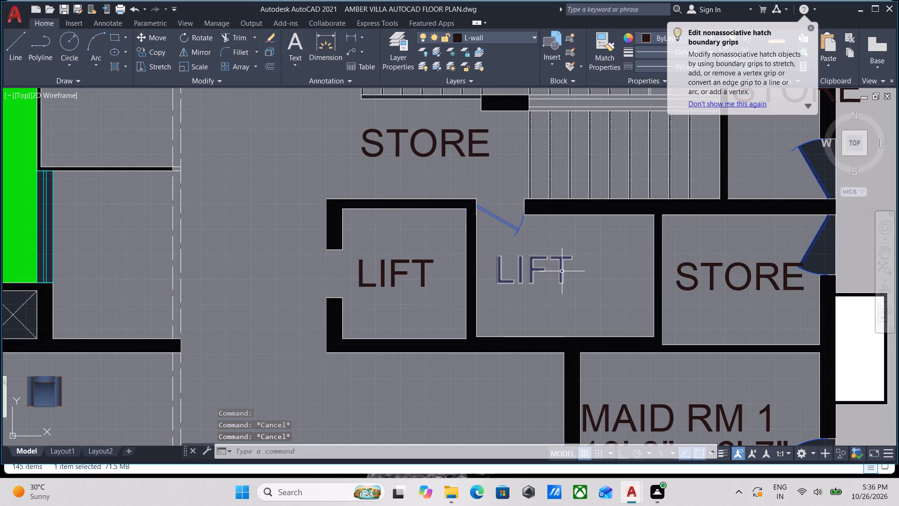
double_click(562, 271)
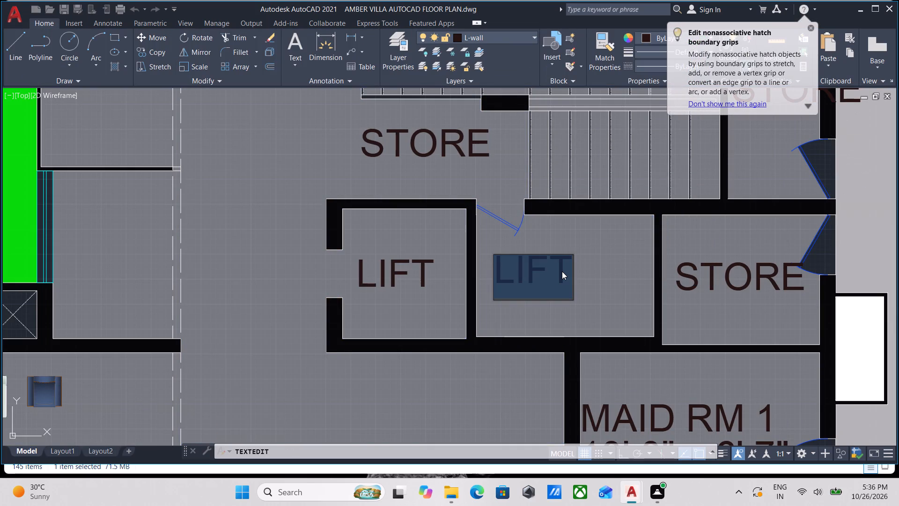
key(p)
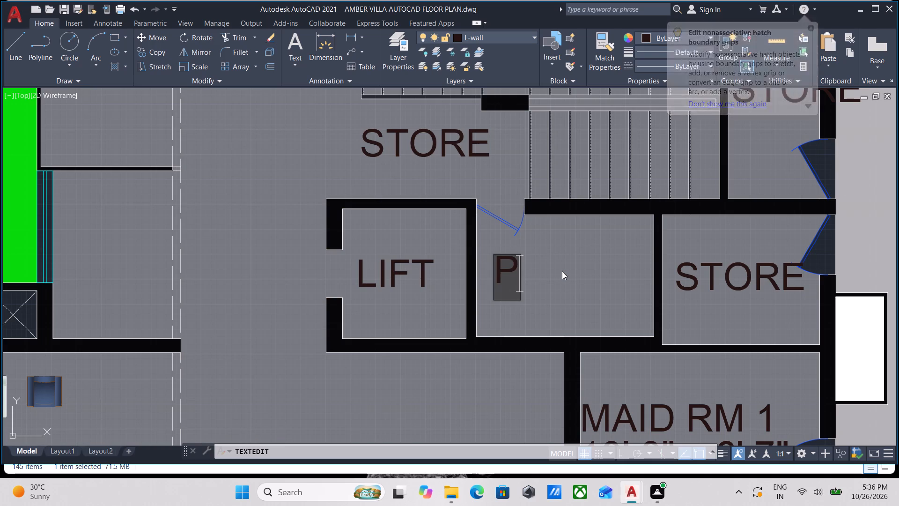
key(period)
text(ROOM)
key(Return)
key(Return)
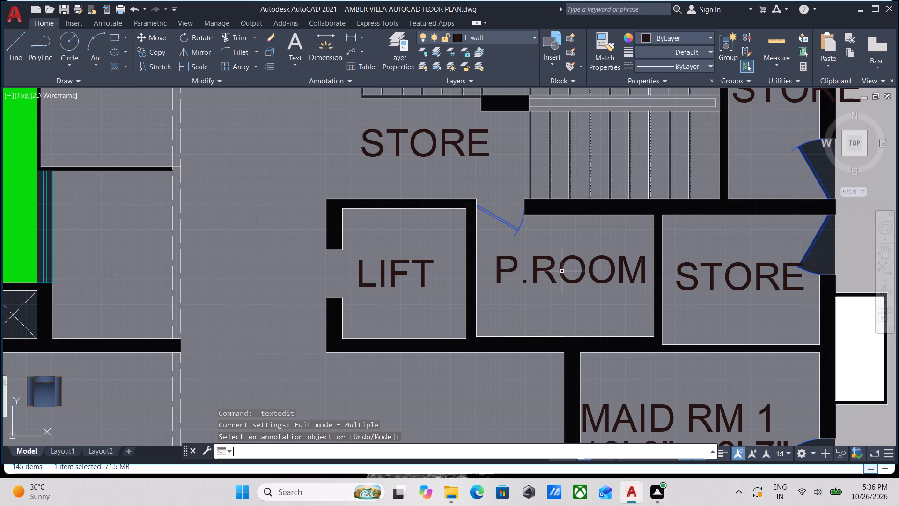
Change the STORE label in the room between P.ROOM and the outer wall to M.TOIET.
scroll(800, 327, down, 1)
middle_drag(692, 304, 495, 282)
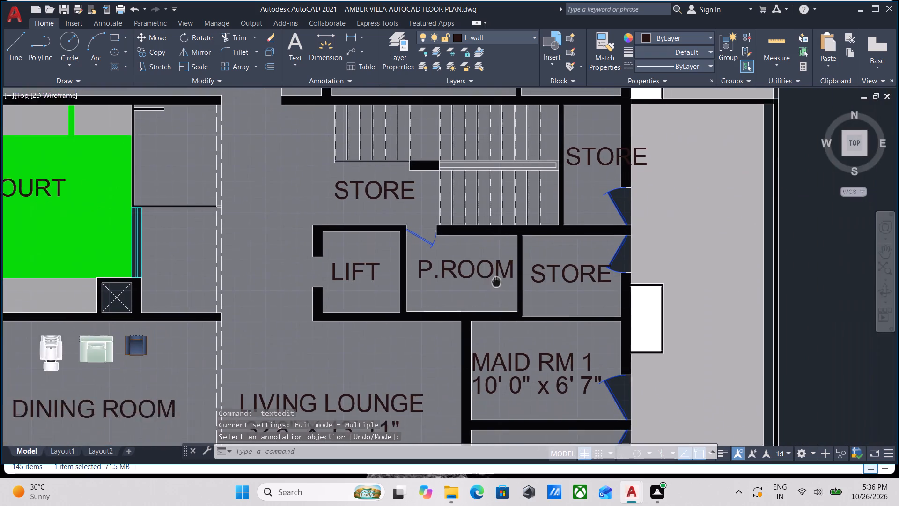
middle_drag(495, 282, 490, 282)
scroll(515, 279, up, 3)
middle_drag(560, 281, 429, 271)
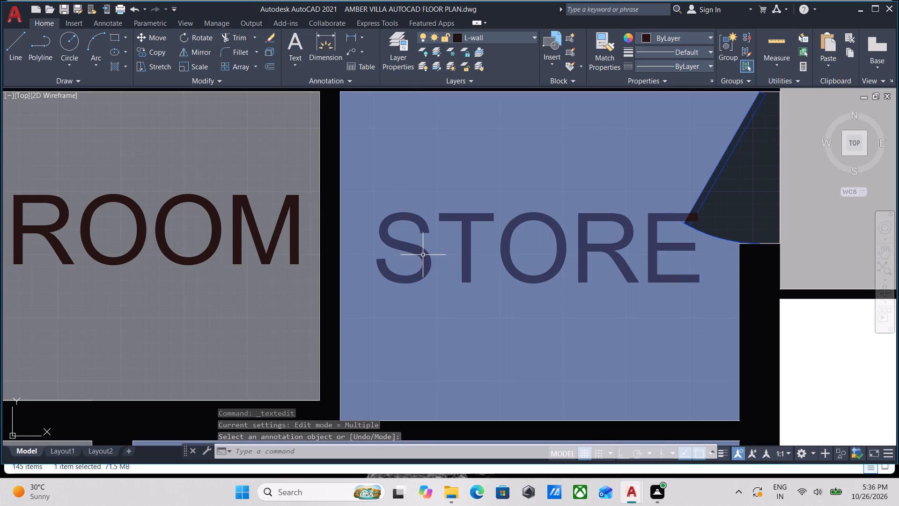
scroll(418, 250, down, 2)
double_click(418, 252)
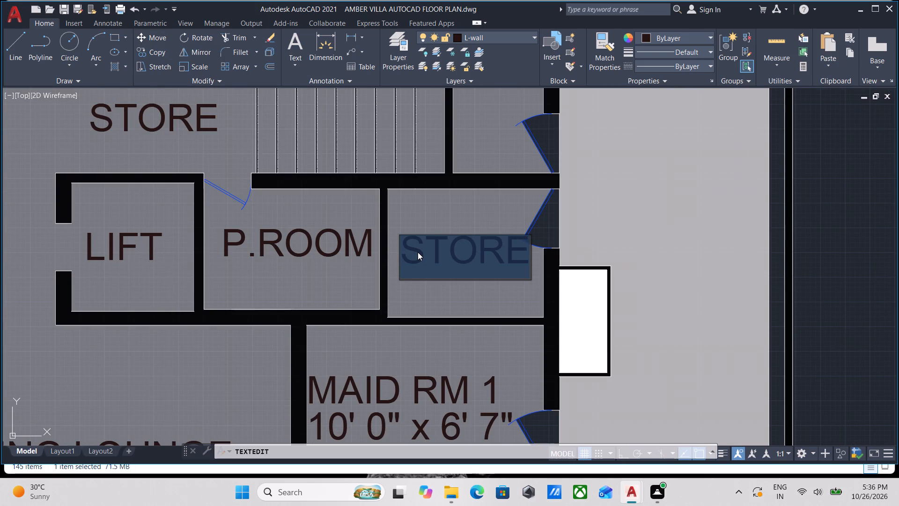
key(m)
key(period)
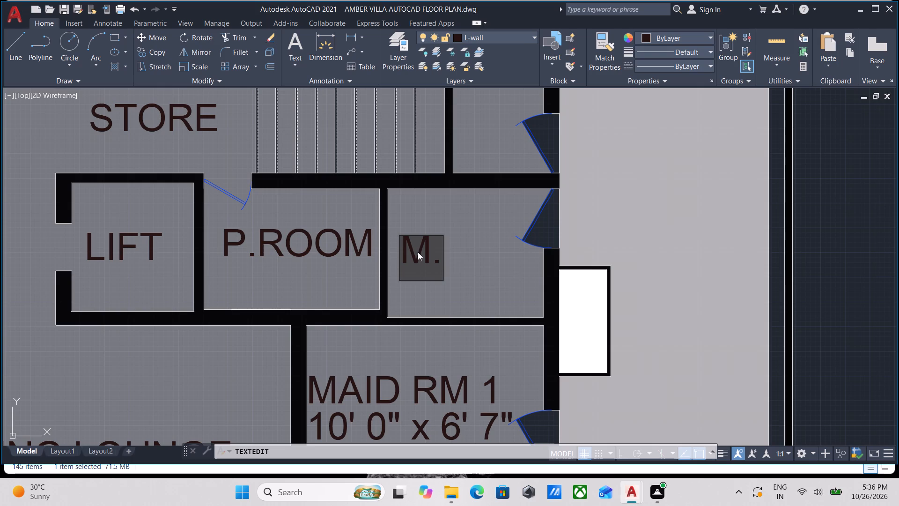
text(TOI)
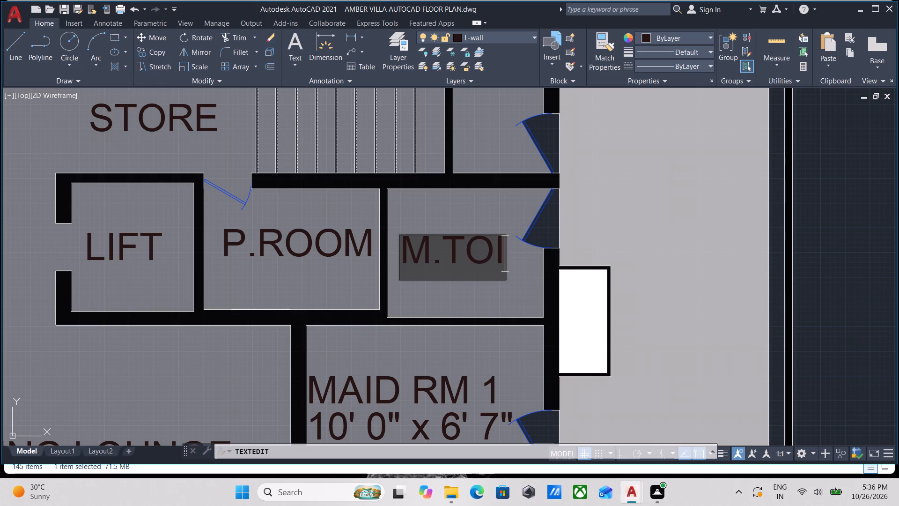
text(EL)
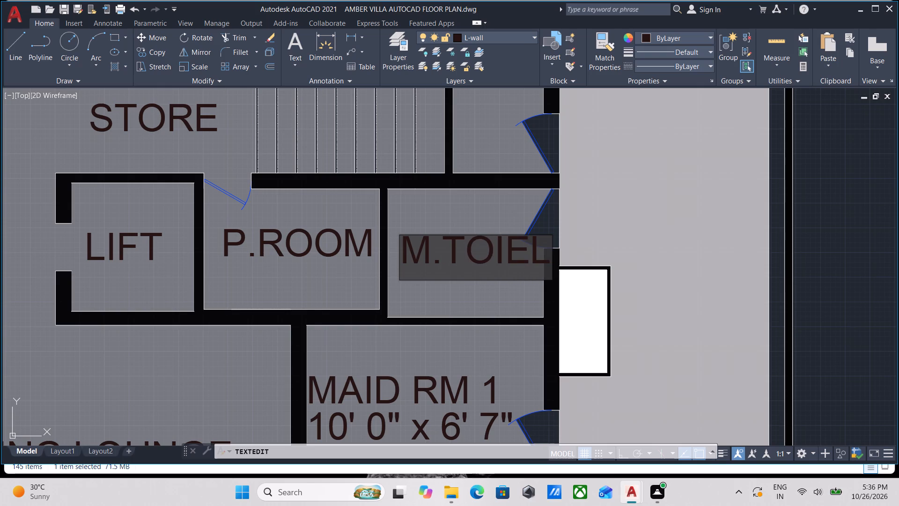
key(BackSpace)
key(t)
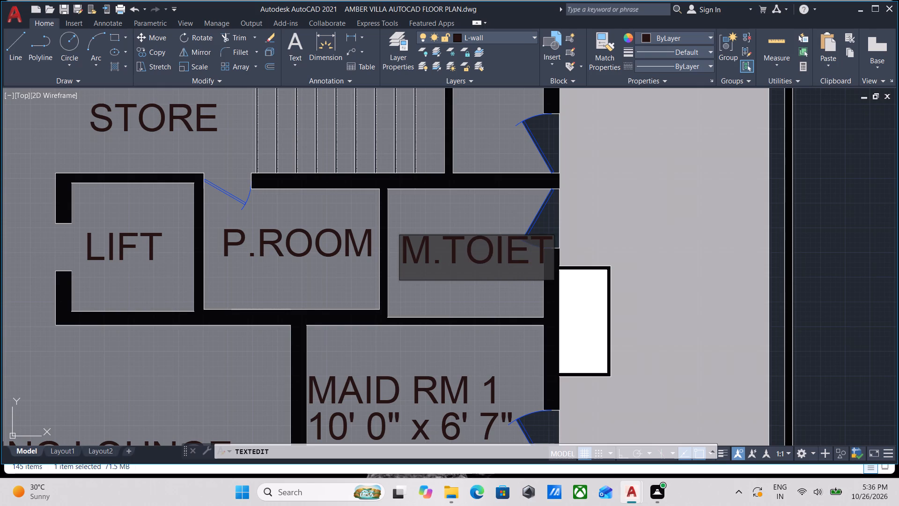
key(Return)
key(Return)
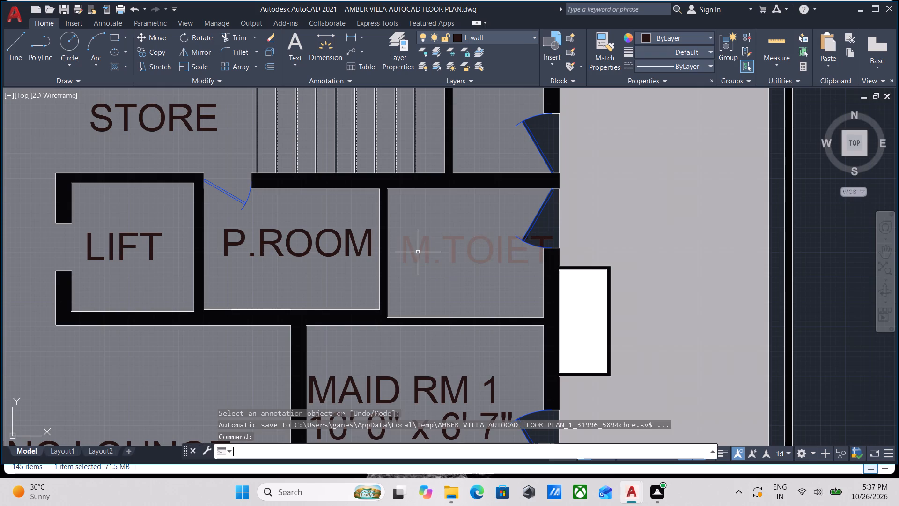
Erase the M.TOIET label from the room beside P.ROOM.
scroll(454, 207, up, 2)
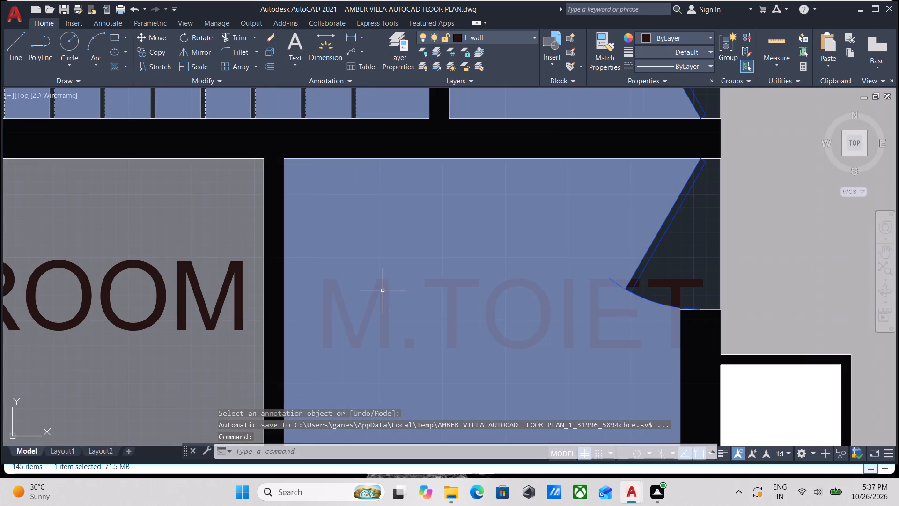
scroll(376, 292, down, 2)
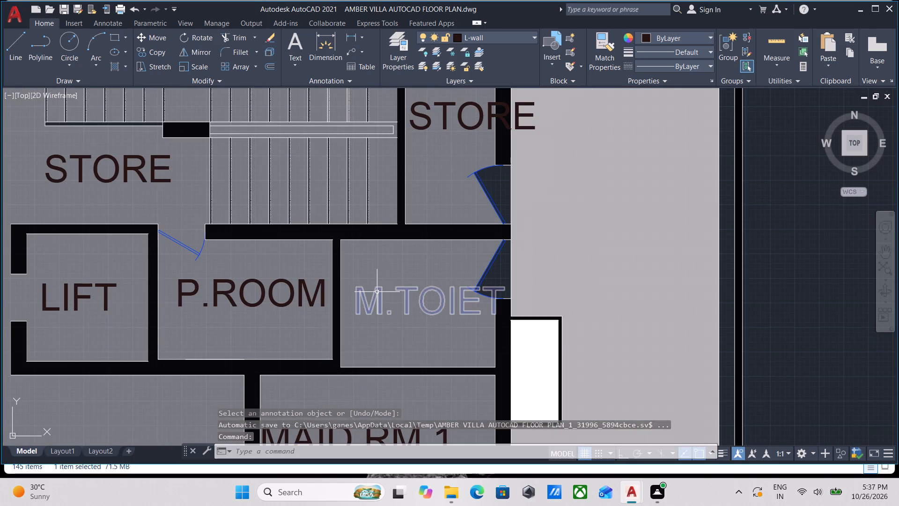
click(377, 292)
right_click(377, 292)
click(415, 258)
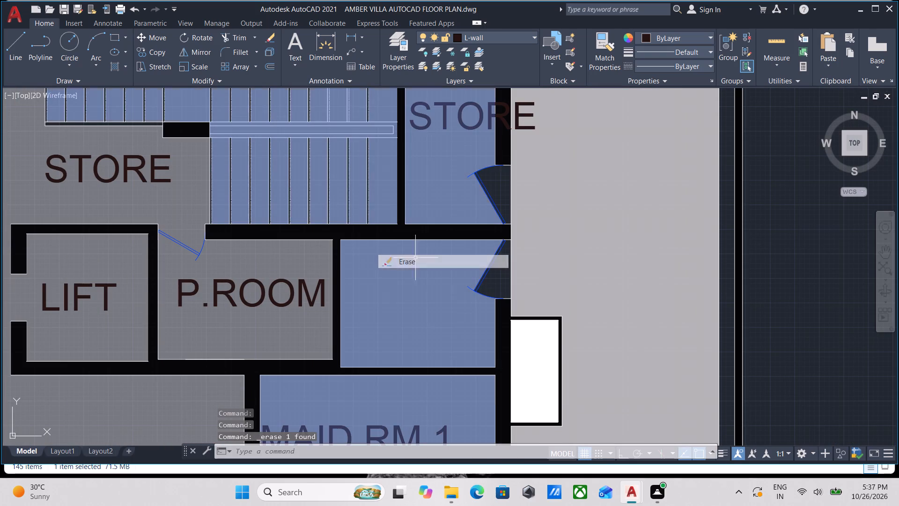
Copy the P.ROOM label horizontally into the empty room beside it.
click(240, 294)
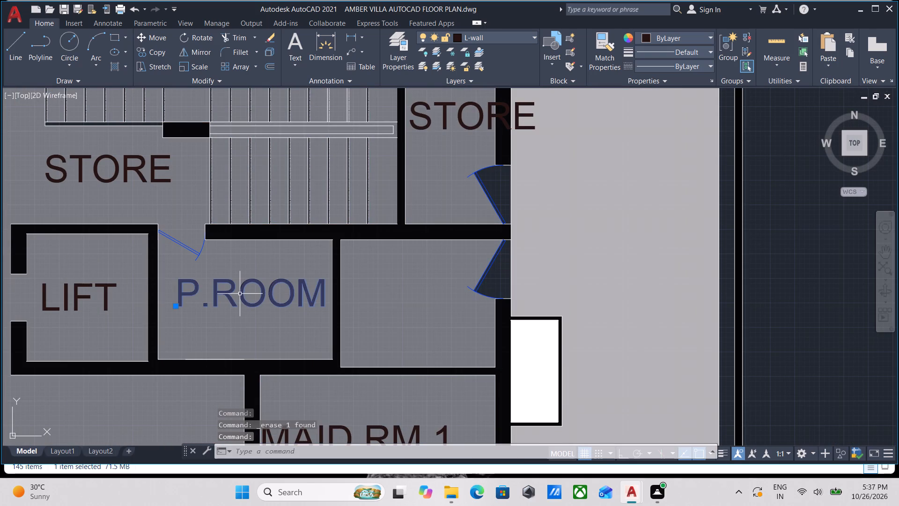
text(CO)
key(Return)
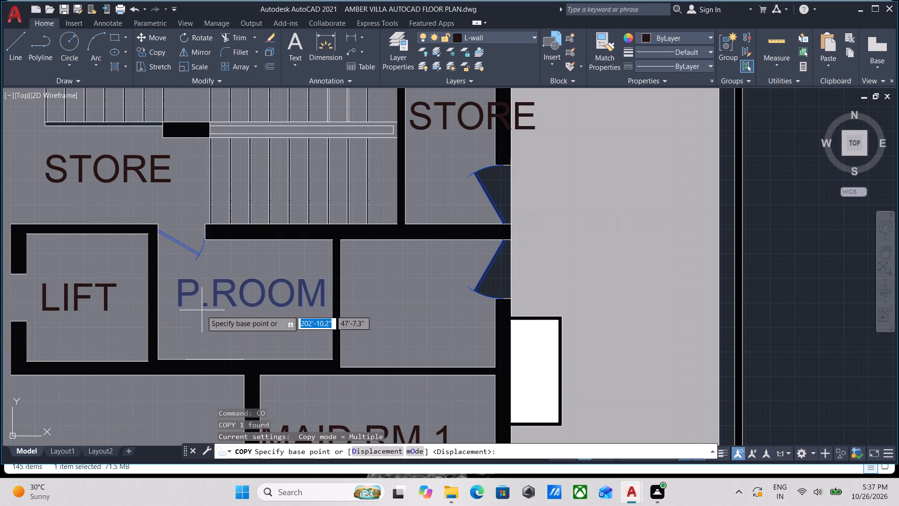
click(177, 308)
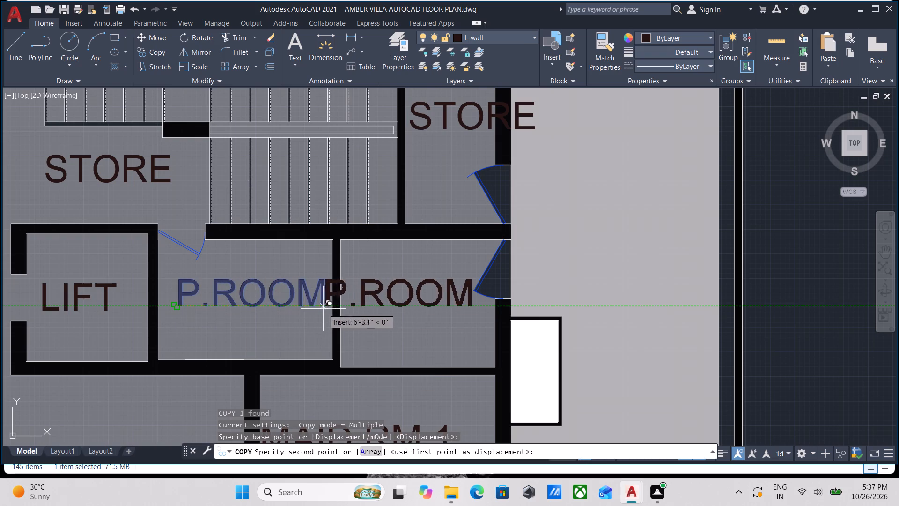
click(343, 307)
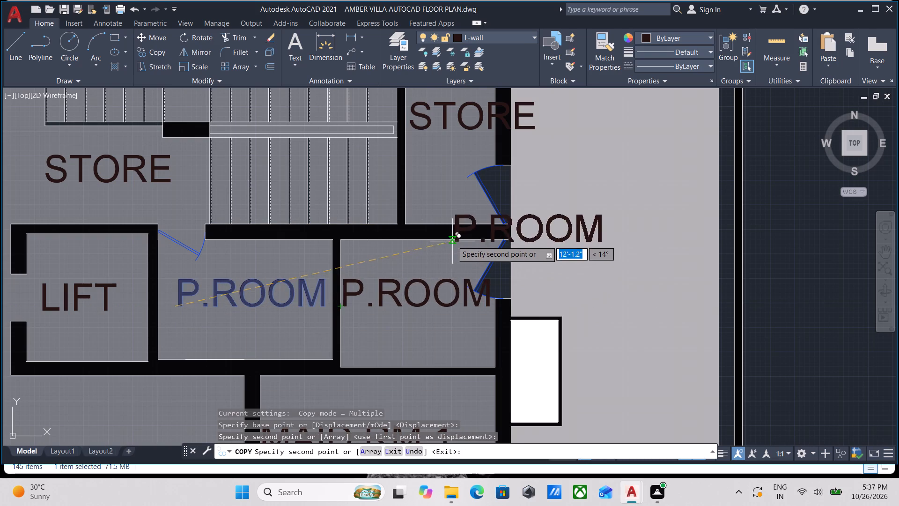
key(Escape)
Change the copied P.ROOM label in the room by the outer wall to TOILET.
scroll(402, 296, up, 2)
scroll(359, 282, down, 2)
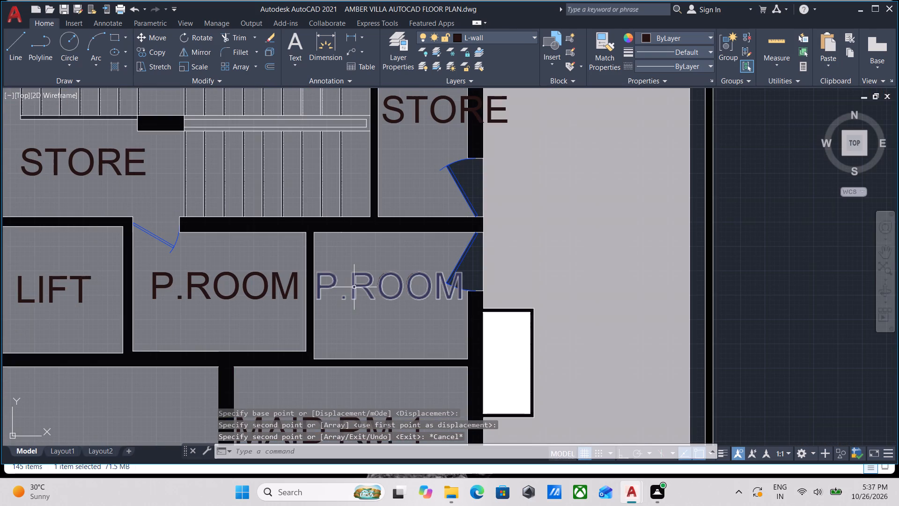
double_click(354, 287)
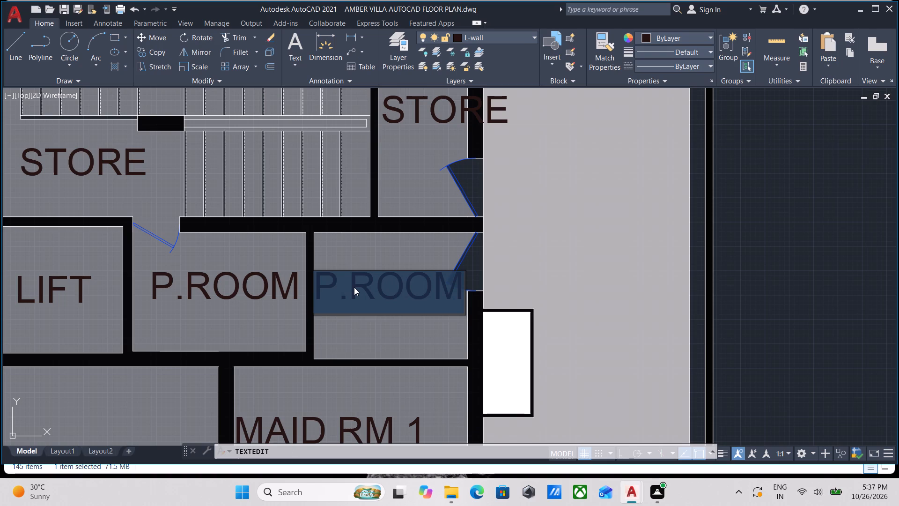
key(t)
text(OILET)
key(Return)
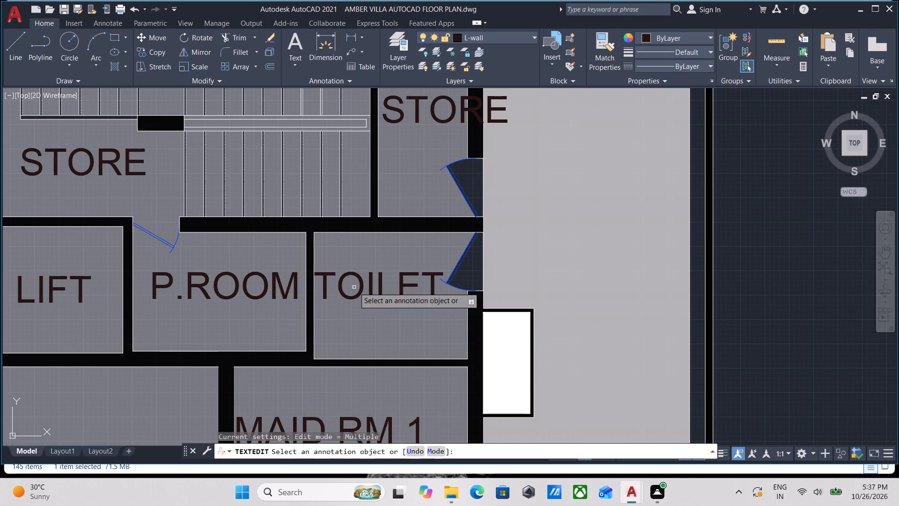
key(Return)
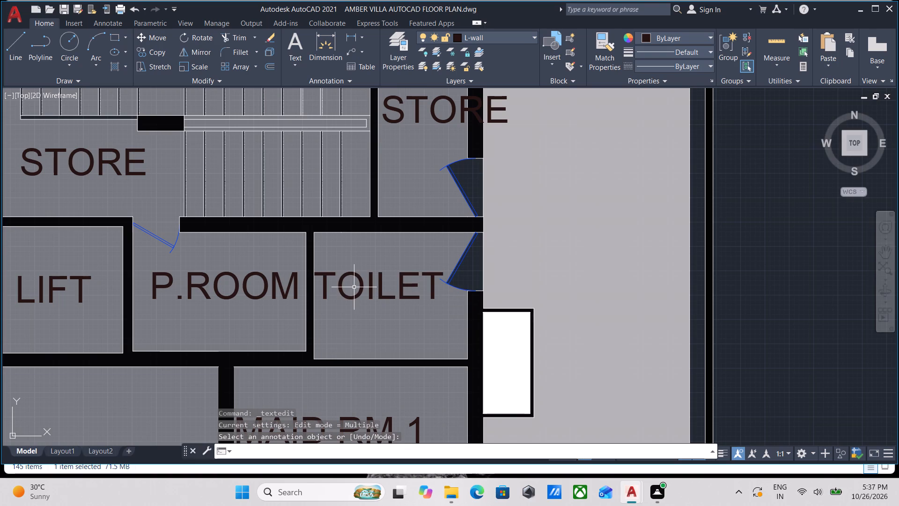
Examine the labels around the stairs, stores, maid rooms, kitchen, deck and utility room for remaining corrections.
scroll(354, 287, down, 2)
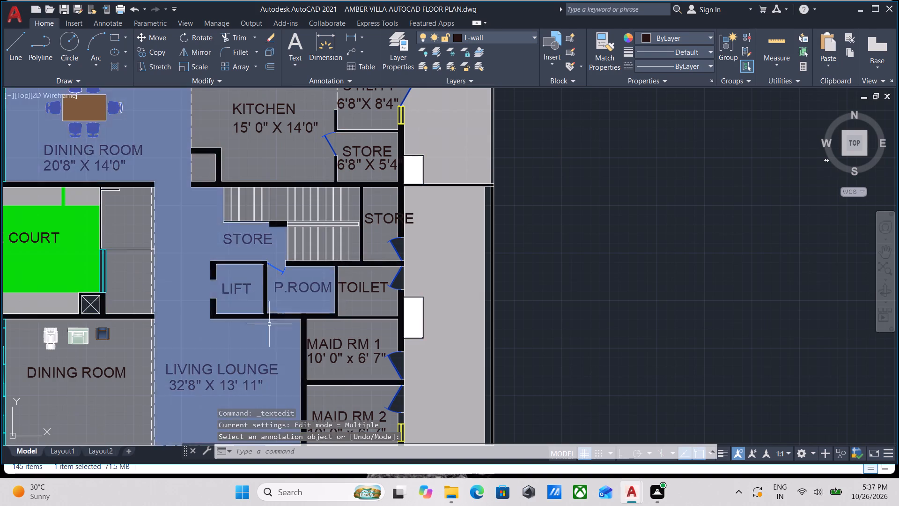
scroll(269, 324, down, 1)
middle_drag(277, 307, 301, 273)
scroll(314, 236, up, 1)
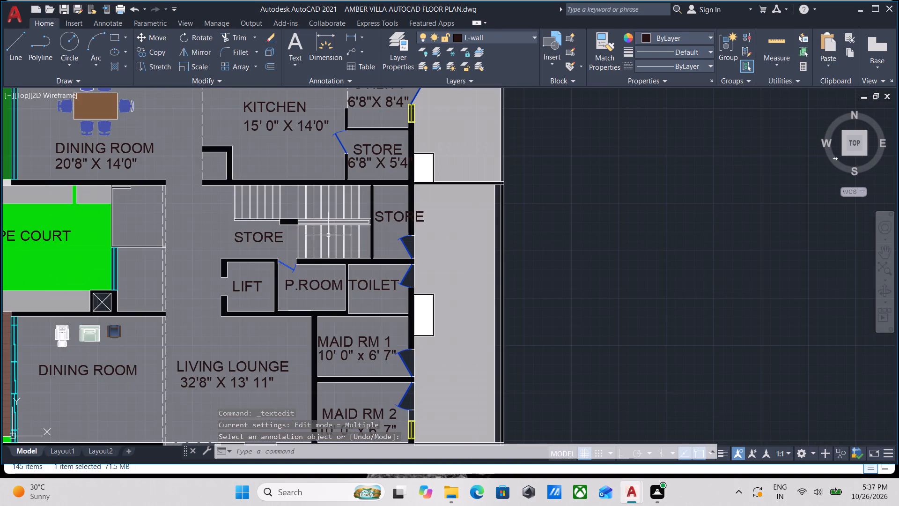
scroll(293, 199, up, 1)
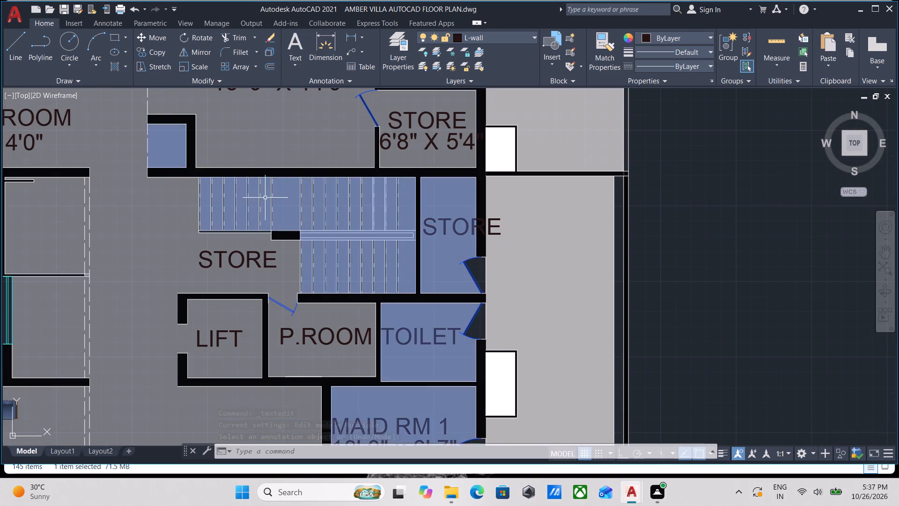
middle_drag(265, 198, 273, 290)
middle_drag(240, 202, 263, 254)
scroll(303, 215, down, 1)
middle_drag(303, 215, 297, 270)
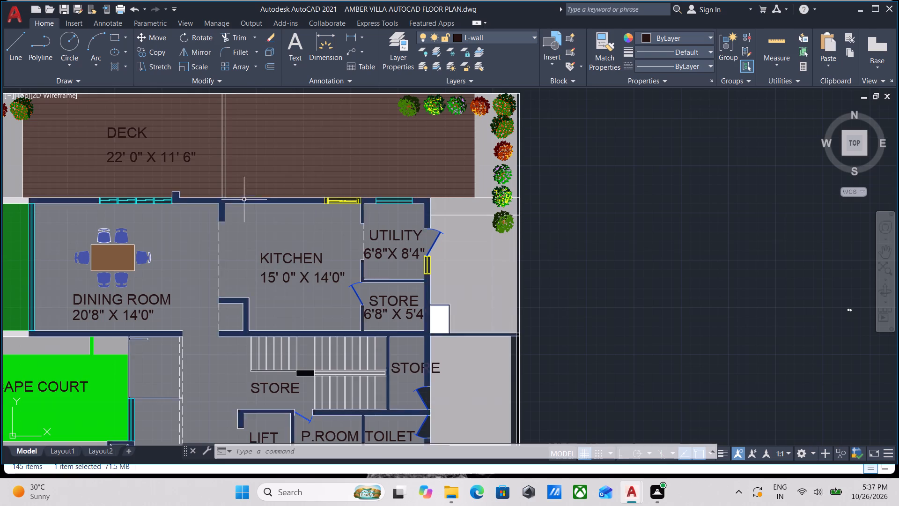
scroll(240, 189, up, 2)
scroll(239, 190, down, 1)
middle_drag(242, 201, 262, 307)
scroll(288, 269, down, 1)
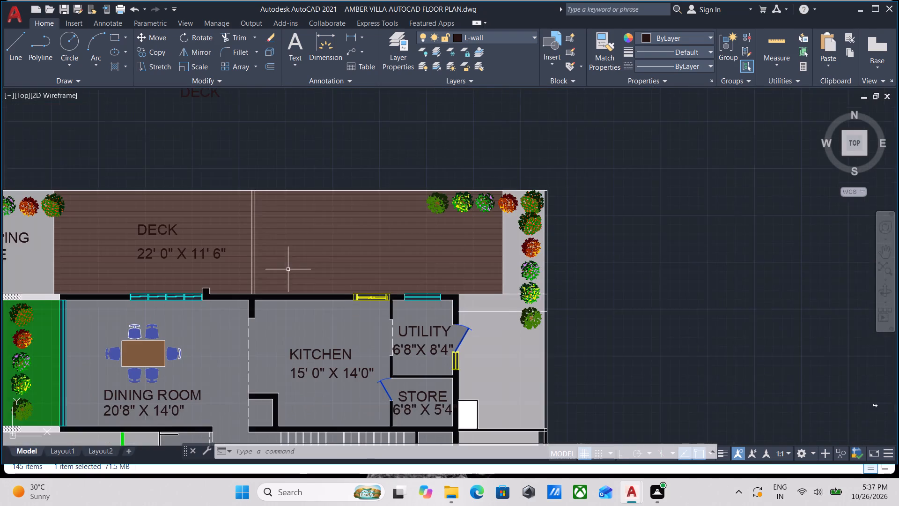
middle_drag(288, 270, 280, 302)
middle_drag(552, 337, 540, 225)
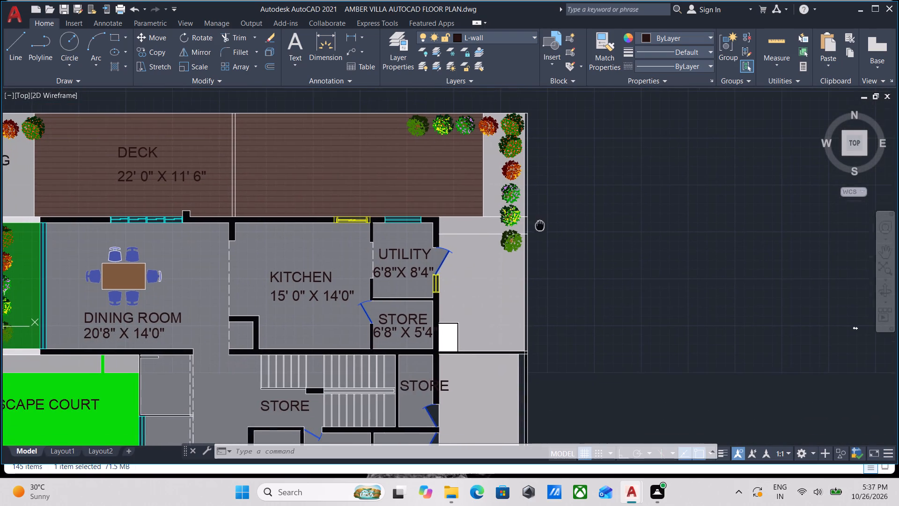
middle_drag(540, 225, 540, 223)
middle_drag(548, 373, 545, 268)
middle_drag(550, 340, 549, 279)
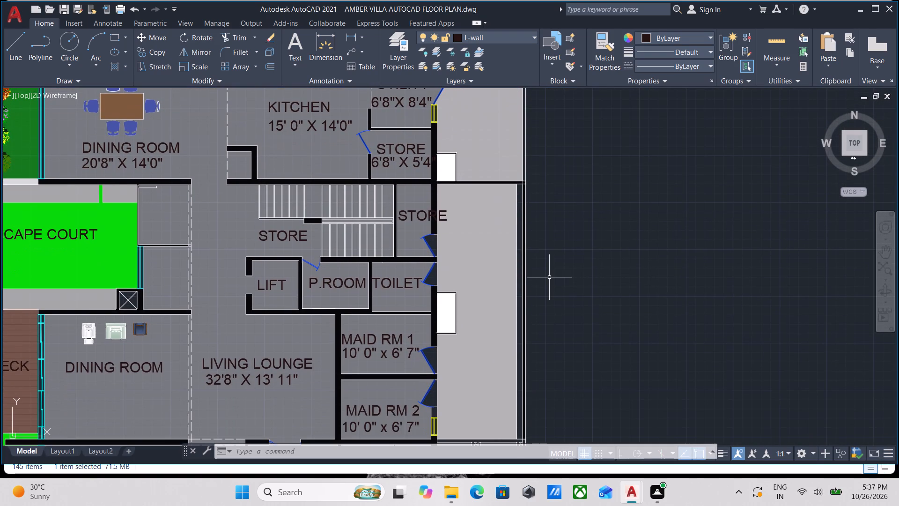
middle_drag(465, 264, 328, 408)
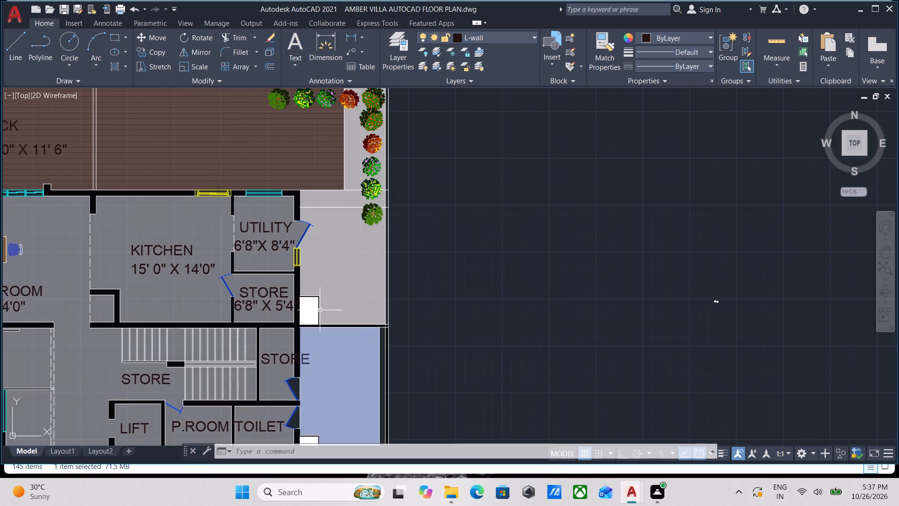
scroll(258, 260, up, 2)
scroll(255, 237, down, 1)
middle_drag(255, 237, 237, 298)
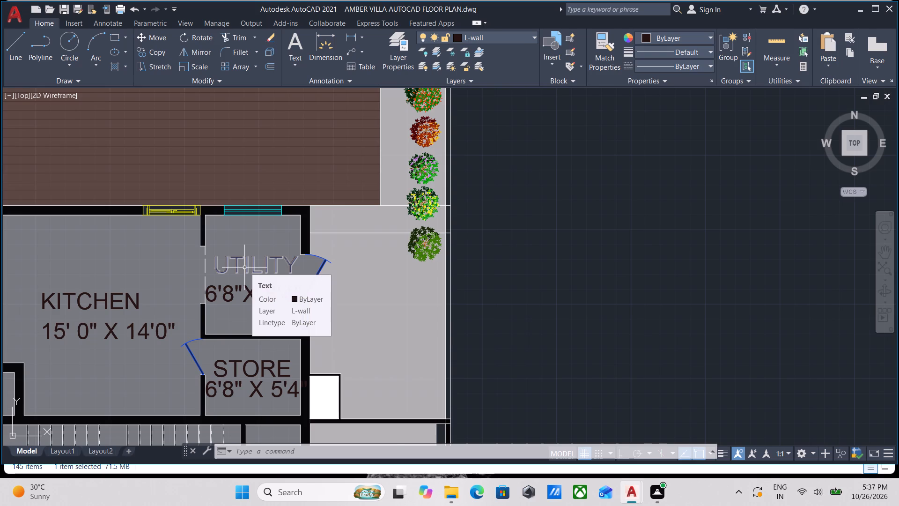
scroll(244, 268, up, 1)
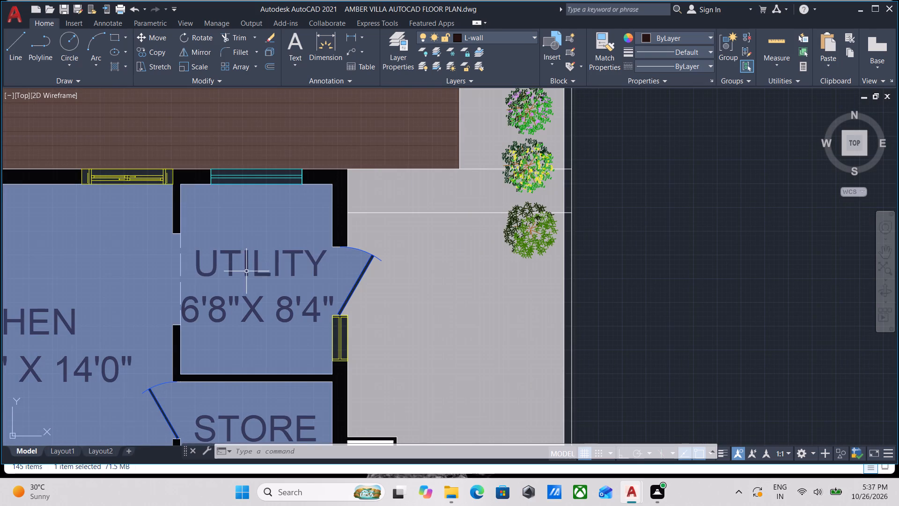
Copy the utility room's UTILITY label into the outdoor area outside its door and enter the copy's text as UTILITY.
click(249, 271)
text(CO)
key(Return)
click(202, 270)
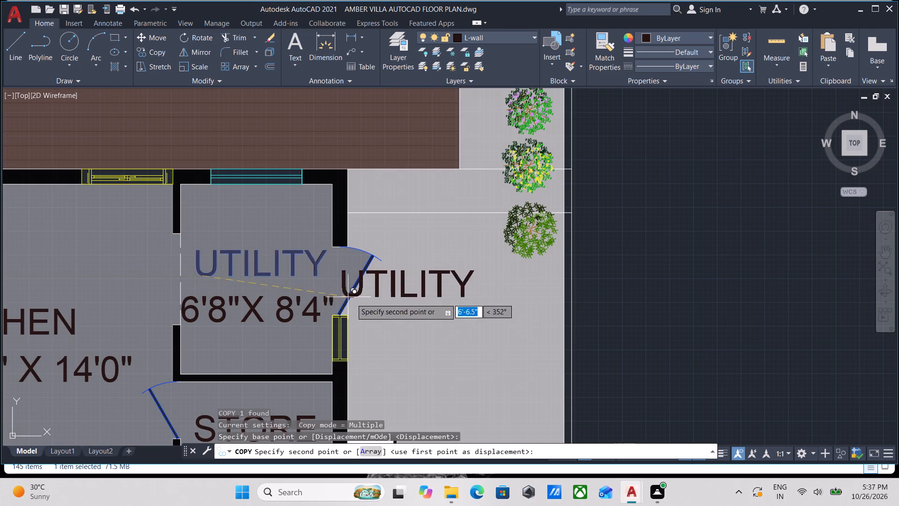
click(386, 328)
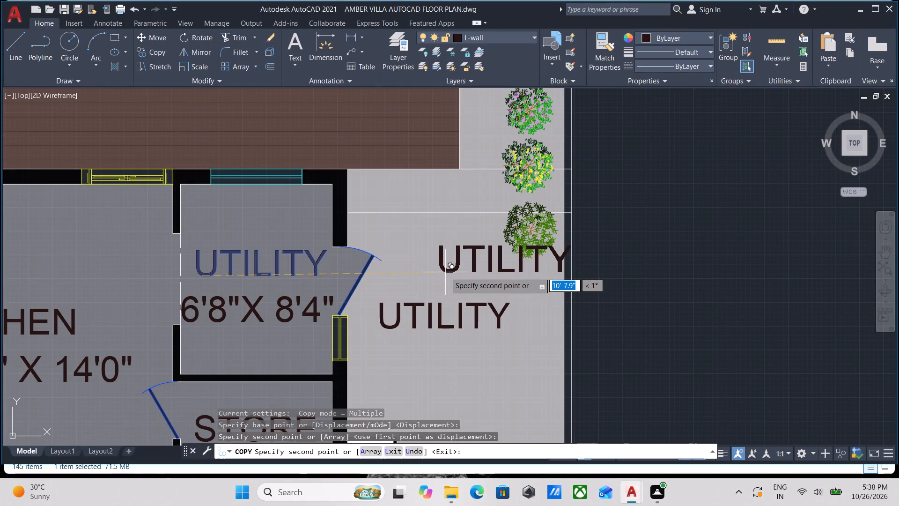
key(Escape)
double_click(441, 317)
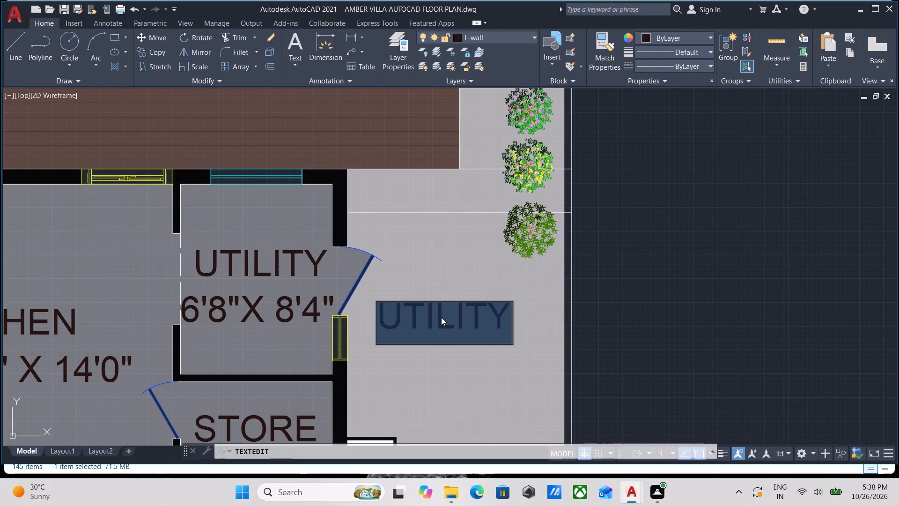
text(UTI)
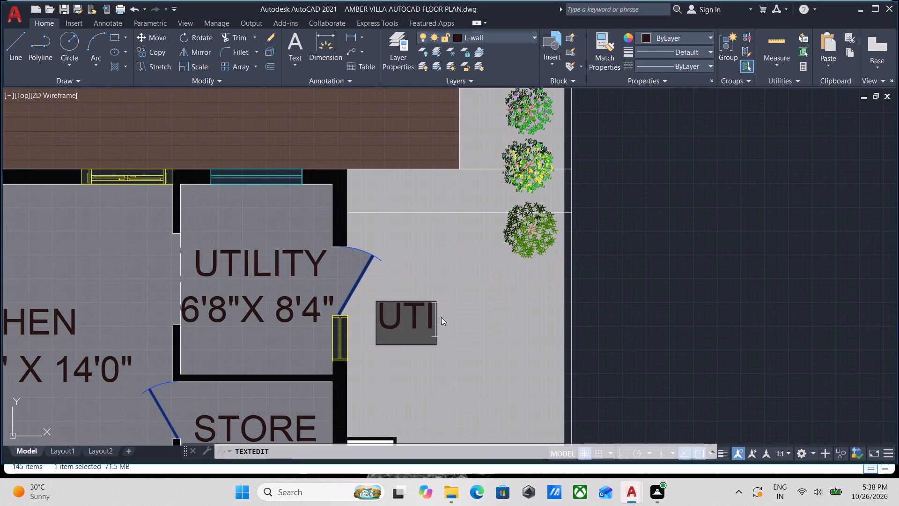
text(LITY)
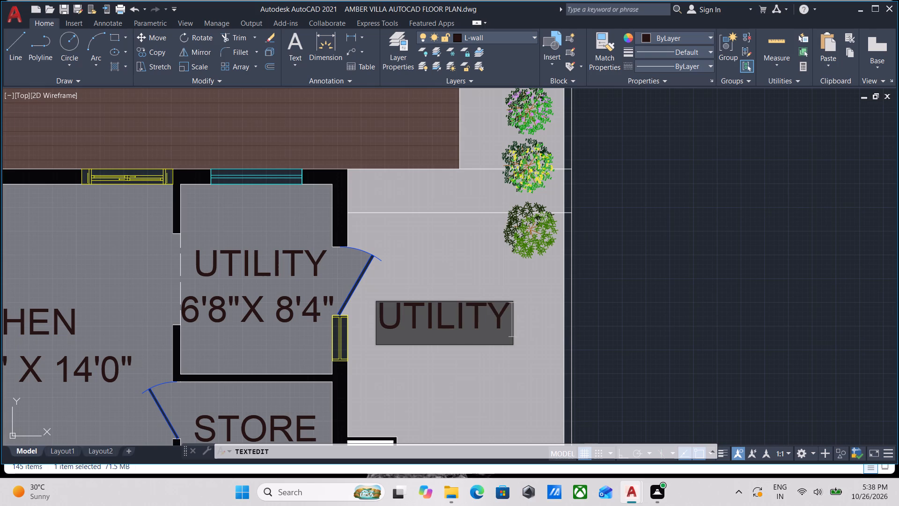
key(Return)
key(Escape)
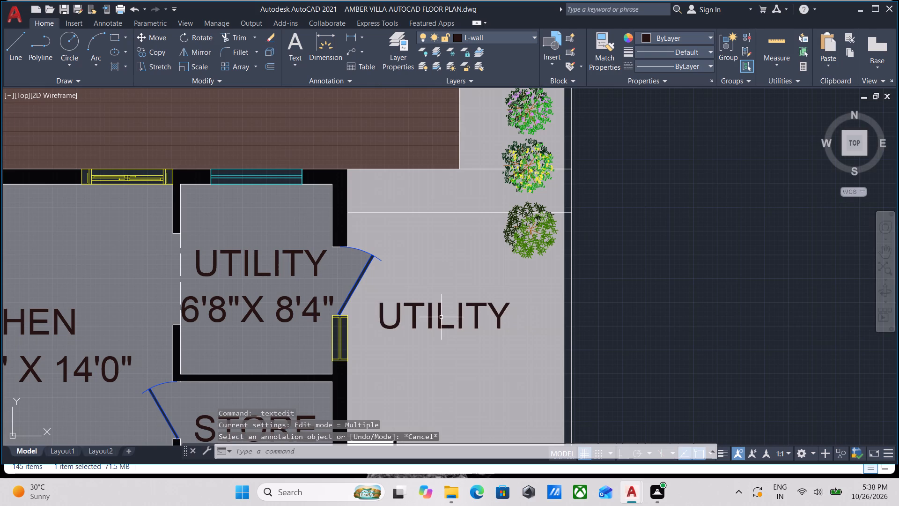
Copy the outdoor UTILITY label to a second line directly below it.
click(435, 324)
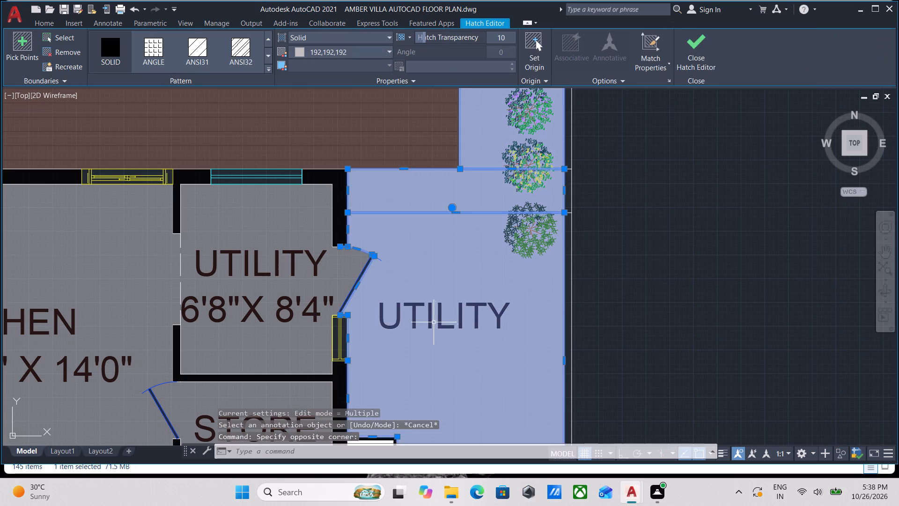
scroll(434, 322, down, 2)
scroll(445, 320, up, 1)
key(Escape)
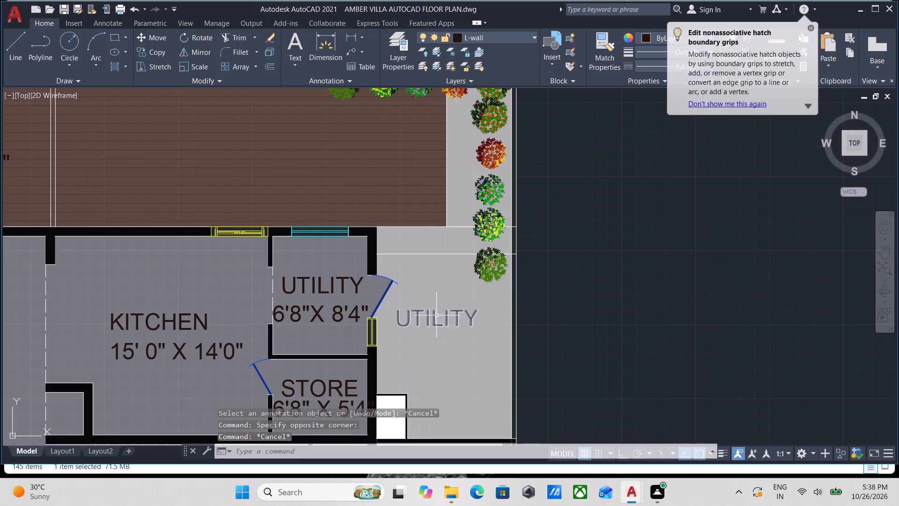
click(435, 323)
text(CO)
key(Return)
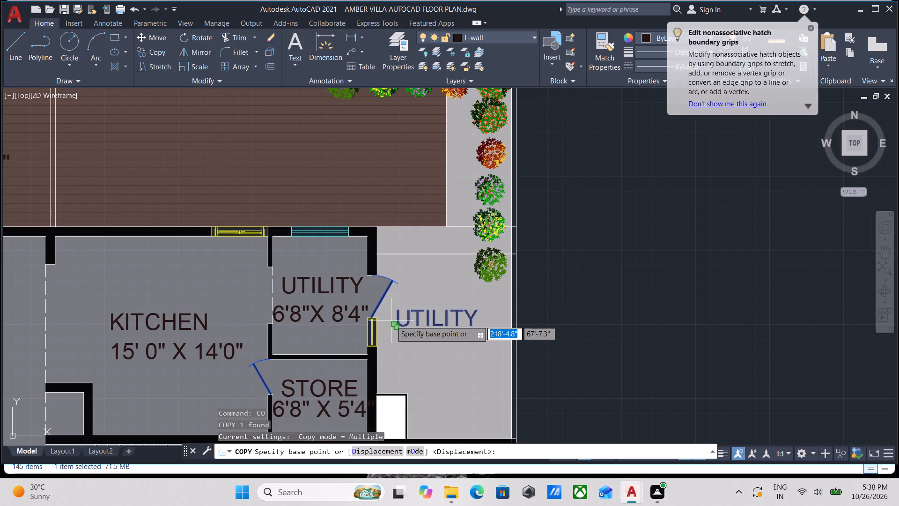
click(396, 319)
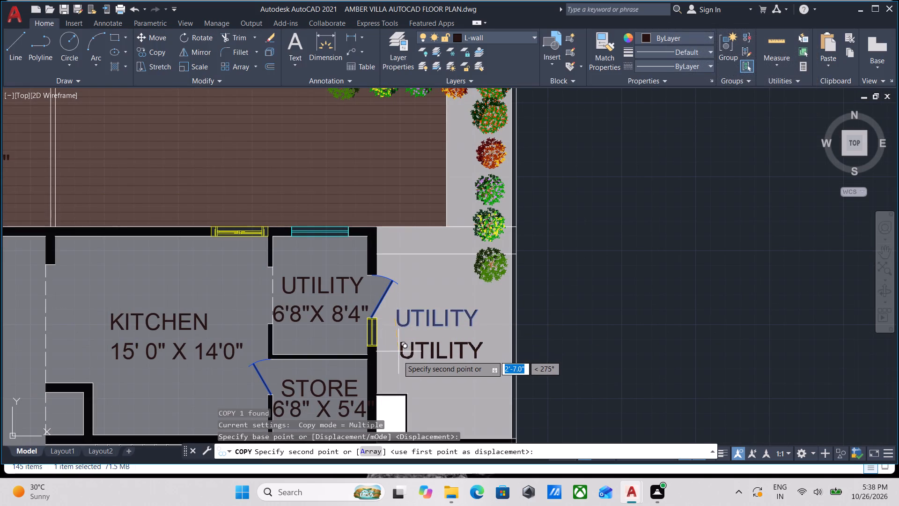
click(396, 350)
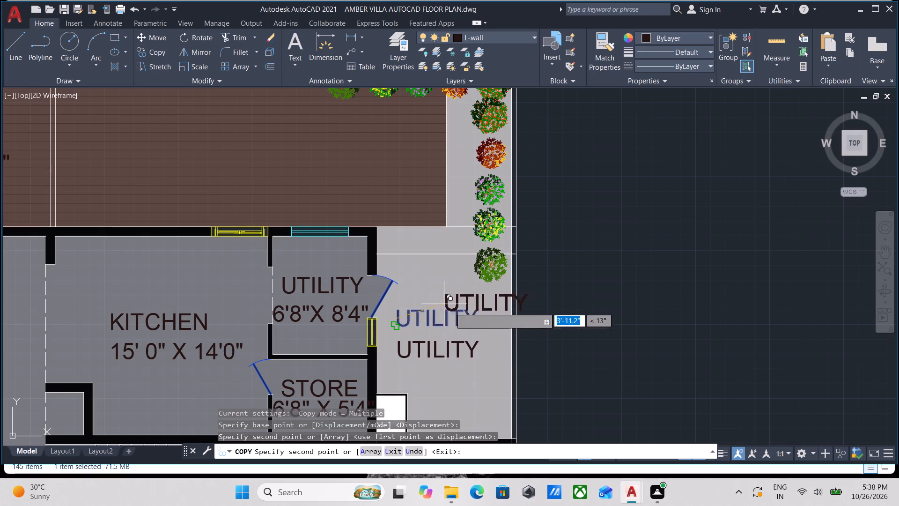
scroll(455, 332, down, 1)
middle_drag(455, 339, 457, 358)
key(Escape)
scroll(457, 354, down, 1)
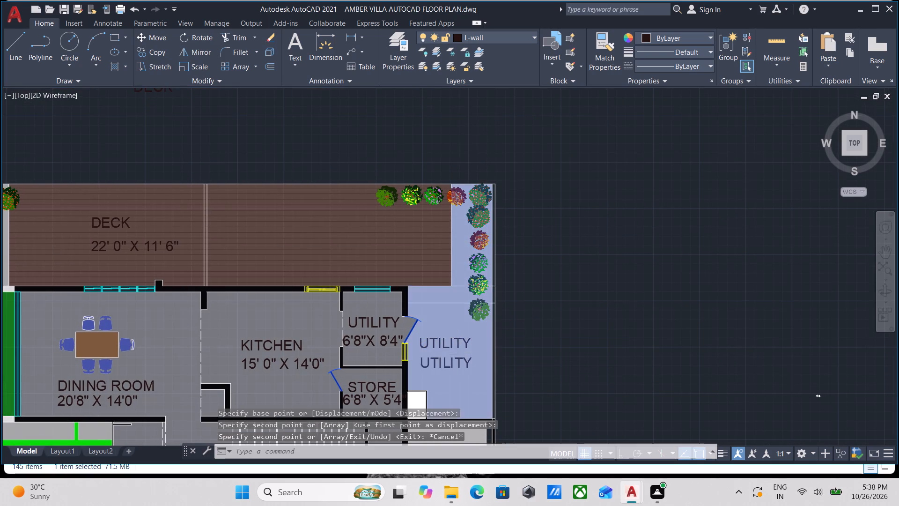
Change the lower outdoor UTILITY label to SERVICE.
scroll(445, 369, up, 3)
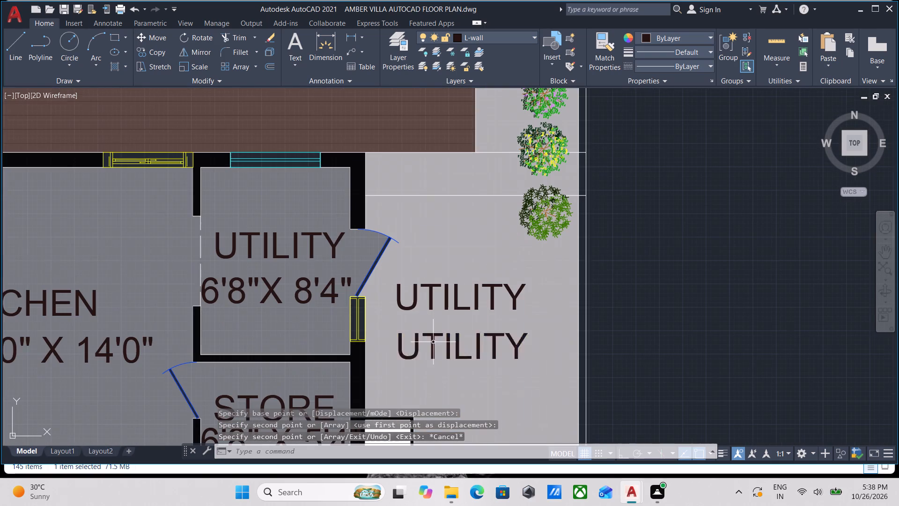
double_click(433, 339)
text(SE)
key(r)
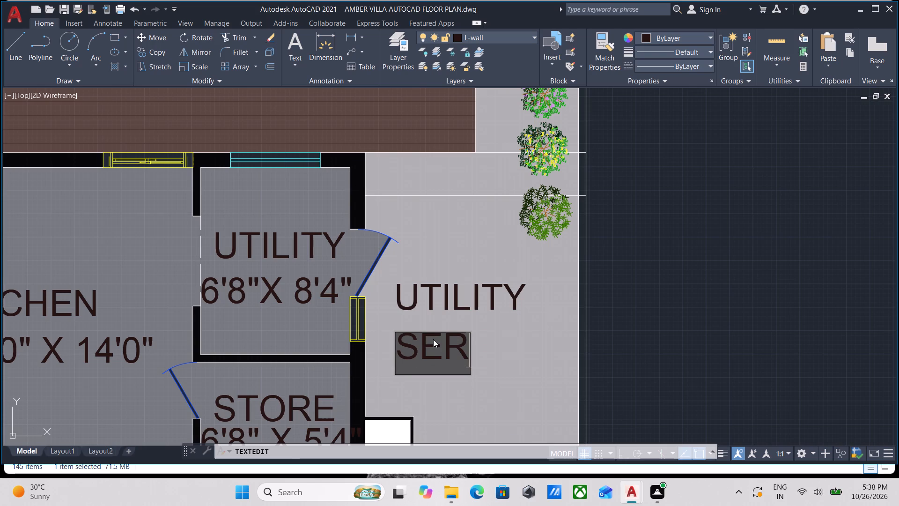
text(VICE)
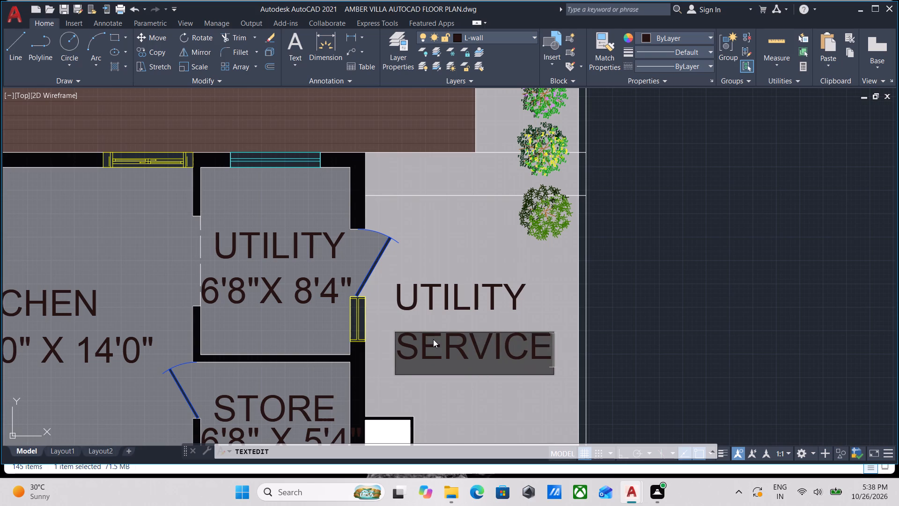
key(Return)
key(Return)
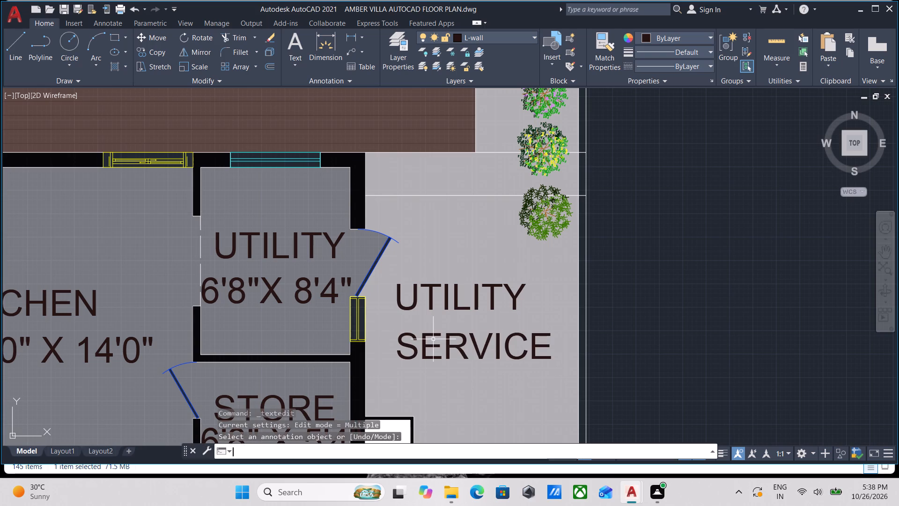
Examine the labels around the stores, stairs and adjoining outer side strip for areas still lacking a name.
scroll(433, 339, down, 2)
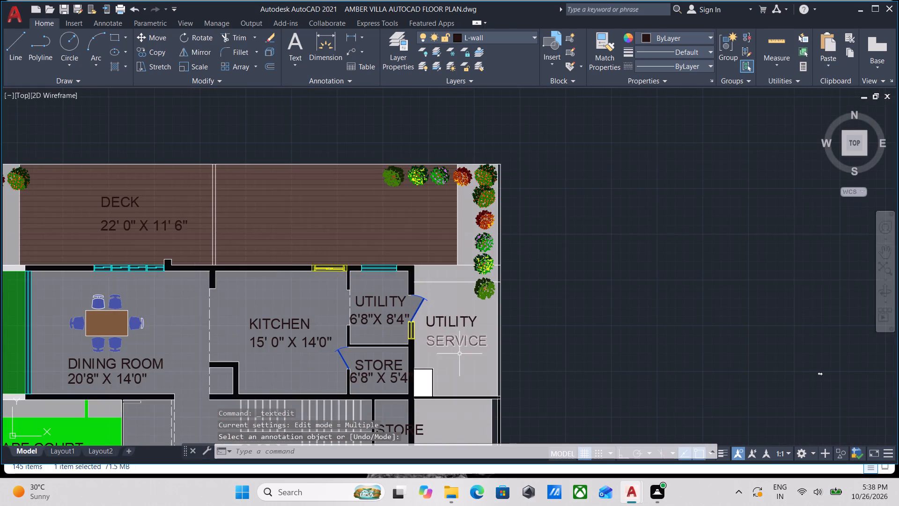
scroll(459, 356, down, 2)
middle_drag(459, 357, 446, 338)
scroll(435, 369, up, 2)
scroll(381, 365, up, 2)
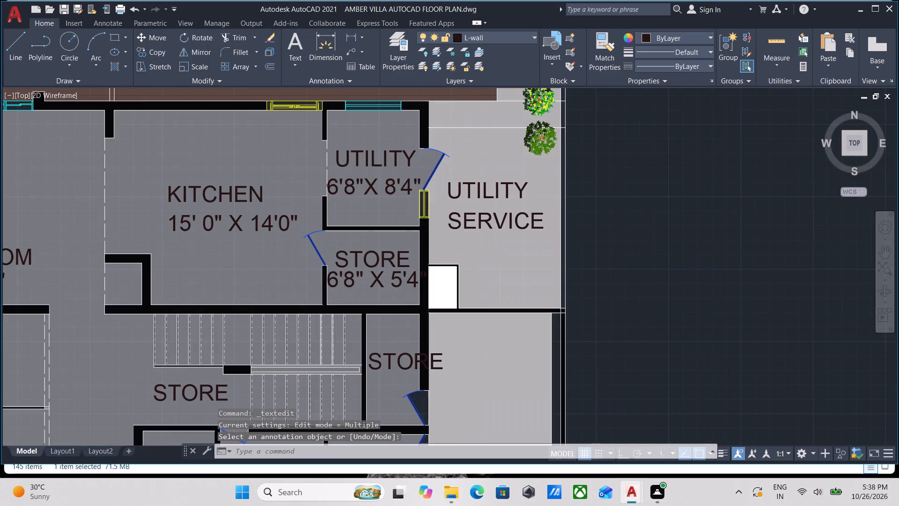
scroll(370, 357, down, 2)
middle_drag(373, 357, 316, 348)
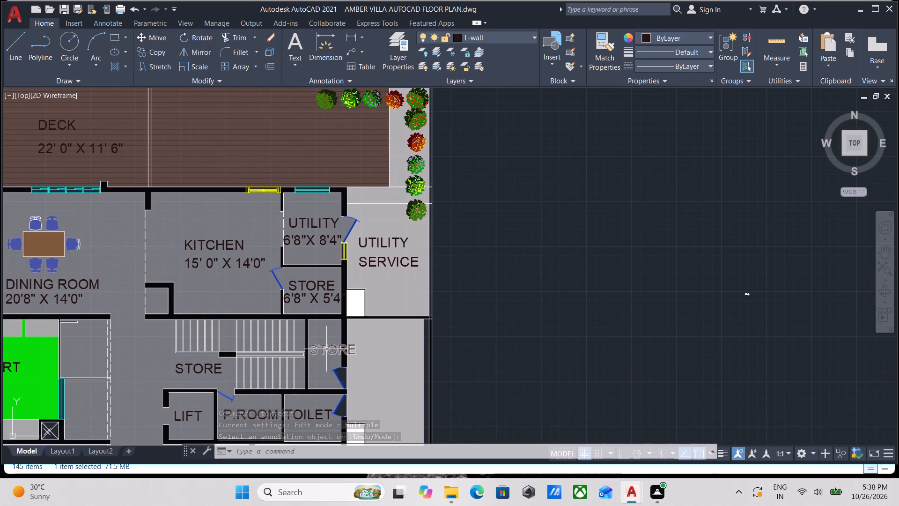
scroll(326, 349, up, 2)
middle_drag(400, 347, 338, 351)
scroll(383, 349, down, 1)
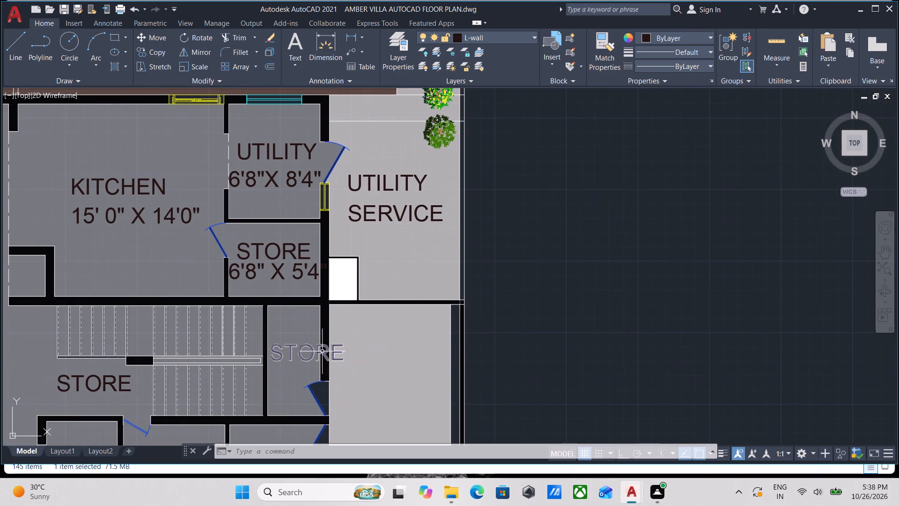
scroll(320, 351, up, 1)
middle_drag(320, 351, 372, 353)
scroll(372, 353, down, 1)
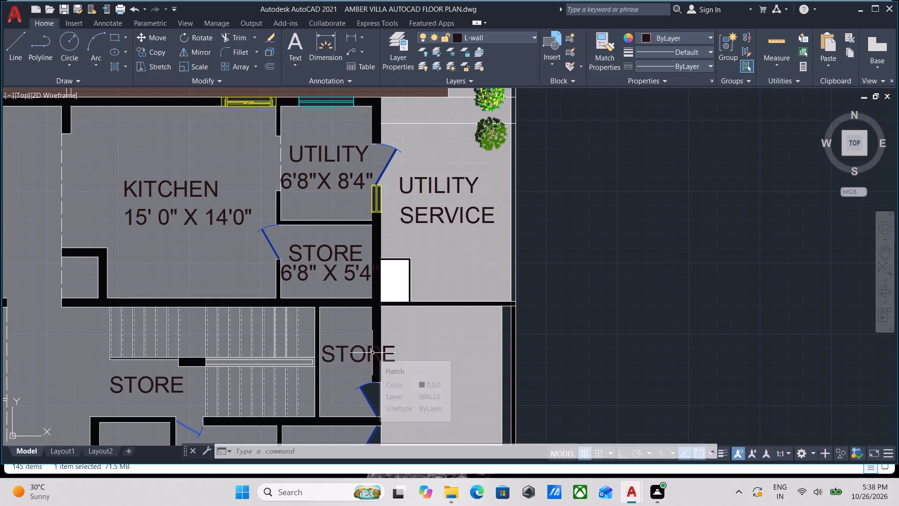
Copy the outdoor UTILITY label twice, one above the other, into the side strip beside the store and toilet.
click(430, 177)
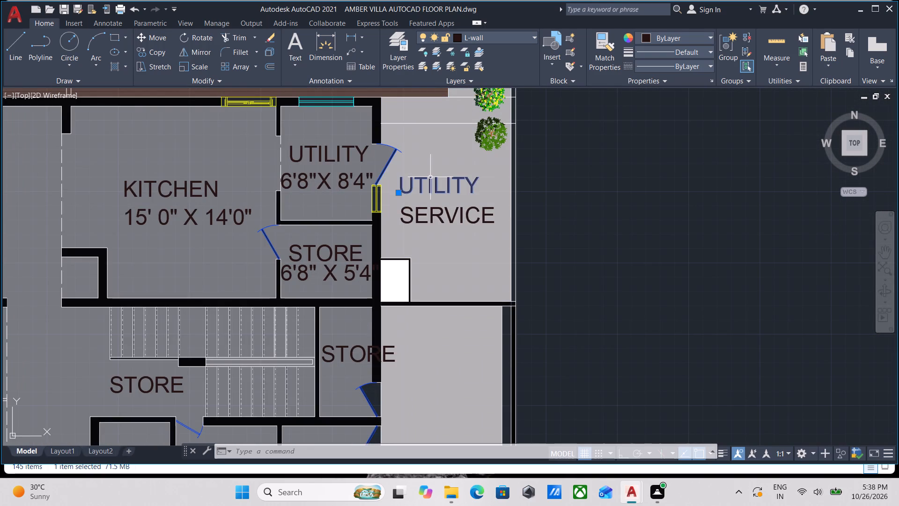
text(CO)
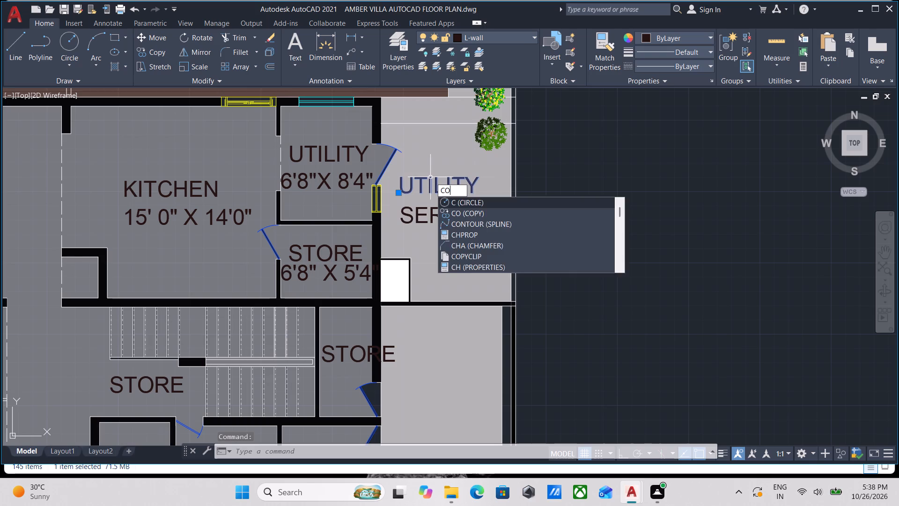
key(Return)
click(400, 189)
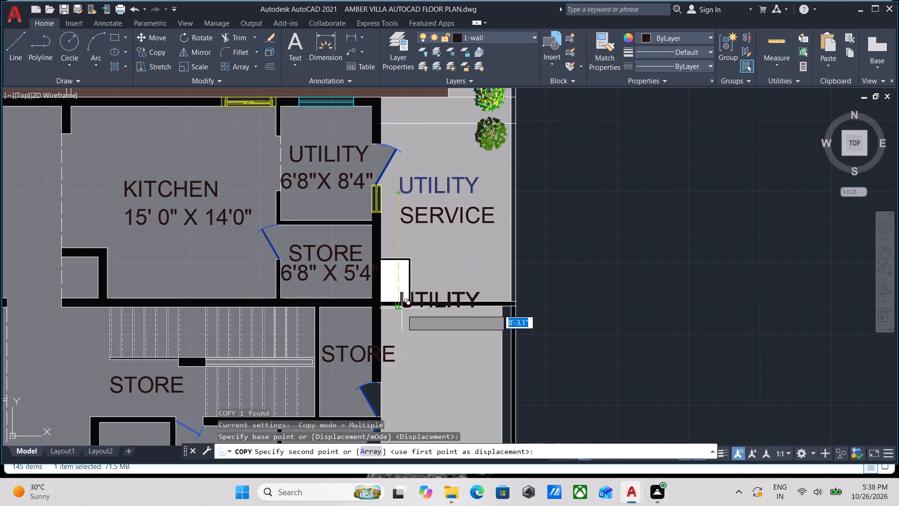
middle_drag(402, 309, 428, 213)
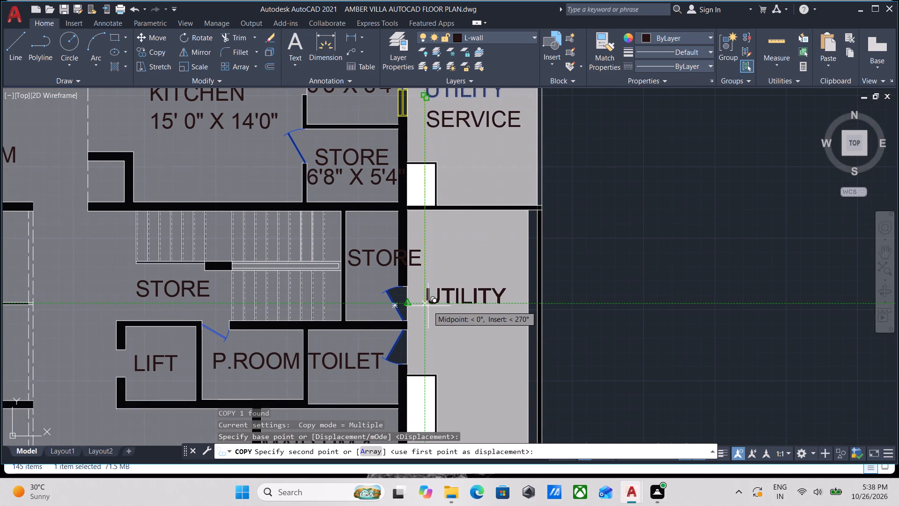
scroll(431, 311, down, 2)
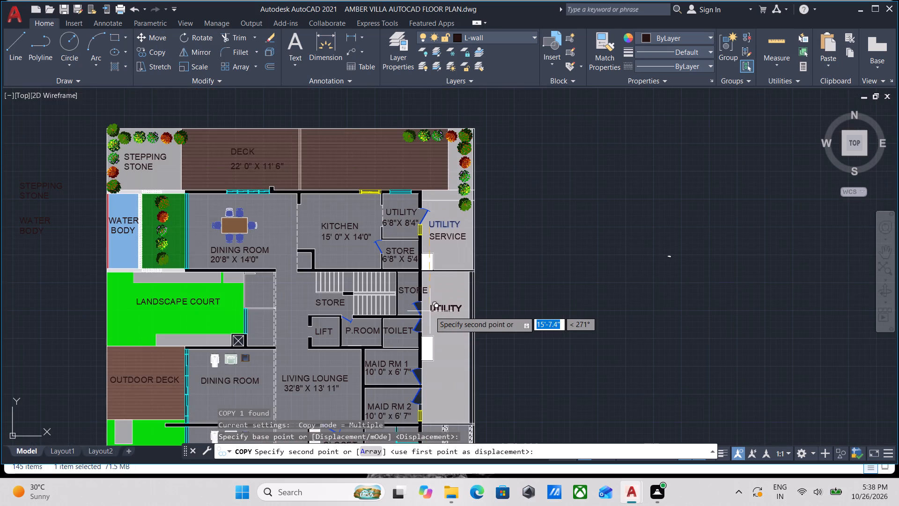
scroll(430, 311, up, 1)
scroll(430, 311, down, 1)
middle_drag(430, 311, 455, 229)
scroll(458, 218, up, 2)
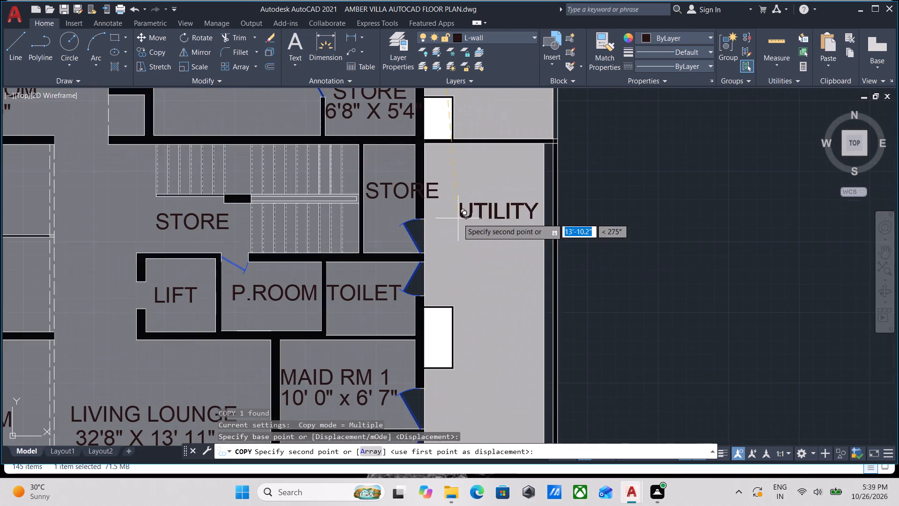
click(449, 242)
scroll(456, 234, down, 1)
middle_drag(456, 234, 439, 312)
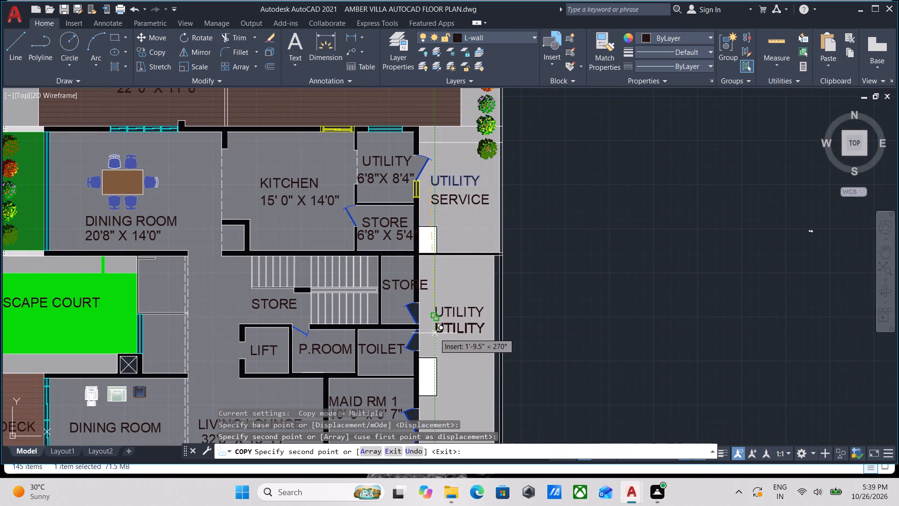
click(435, 335)
key(Escape)
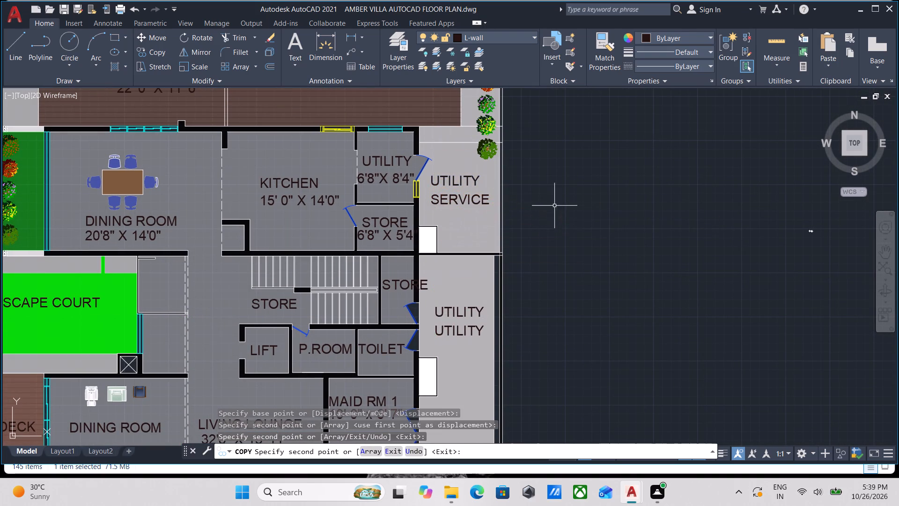
Change the upper of the two UTILITY labels in the side strip beside the store and toilet to LAUNDRY.
scroll(461, 307, up, 1)
double_click(446, 312)
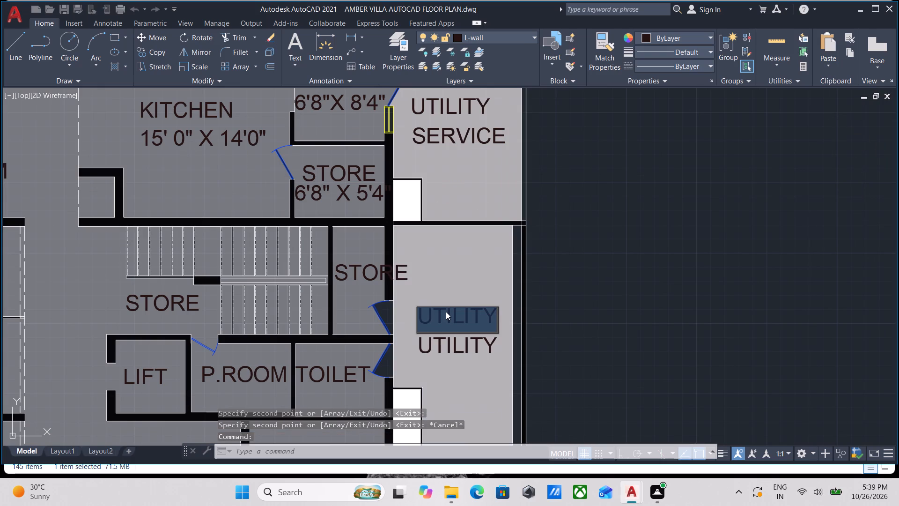
text(LAUNDR)
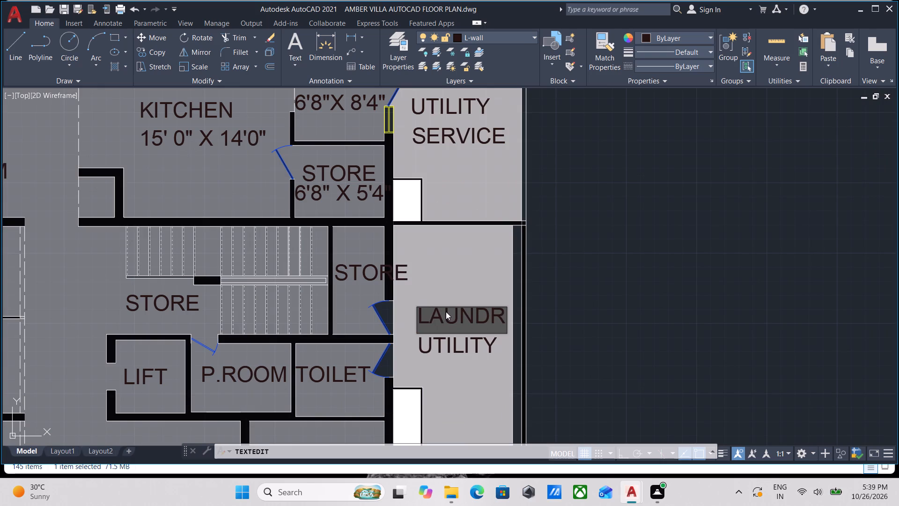
key(y)
key(Return)
key(Return)
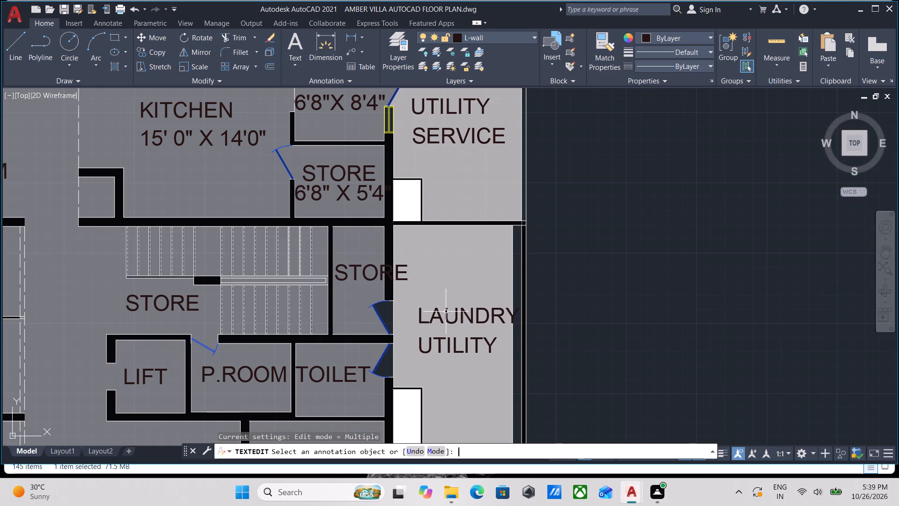
Shift the LAUNDRY and UTILITY labels toward the building so both sit inside the side strip with their left edges roughly aligned.
scroll(444, 313, up, 1)
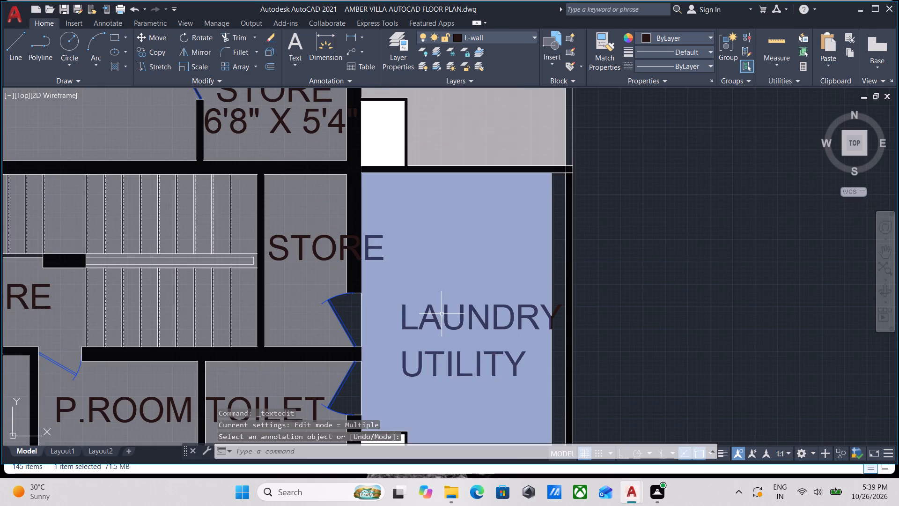
click(435, 318)
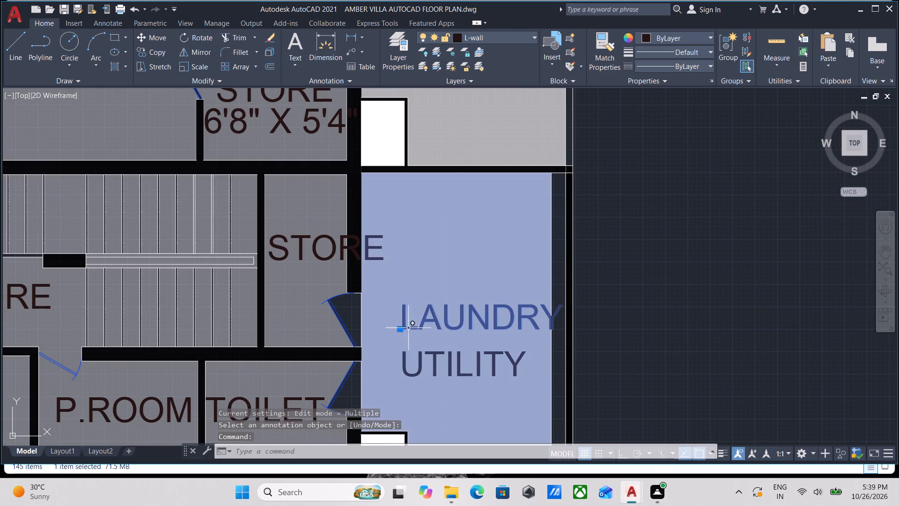
click(398, 327)
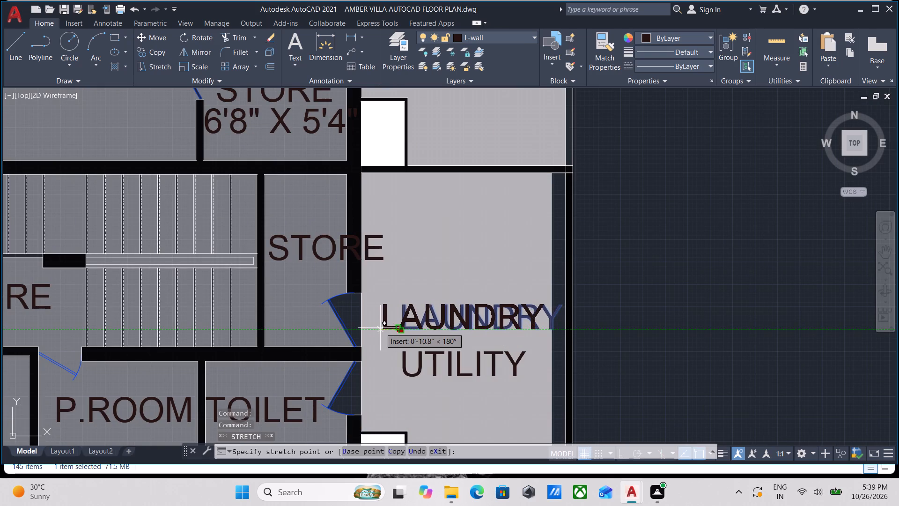
click(380, 328)
click(424, 370)
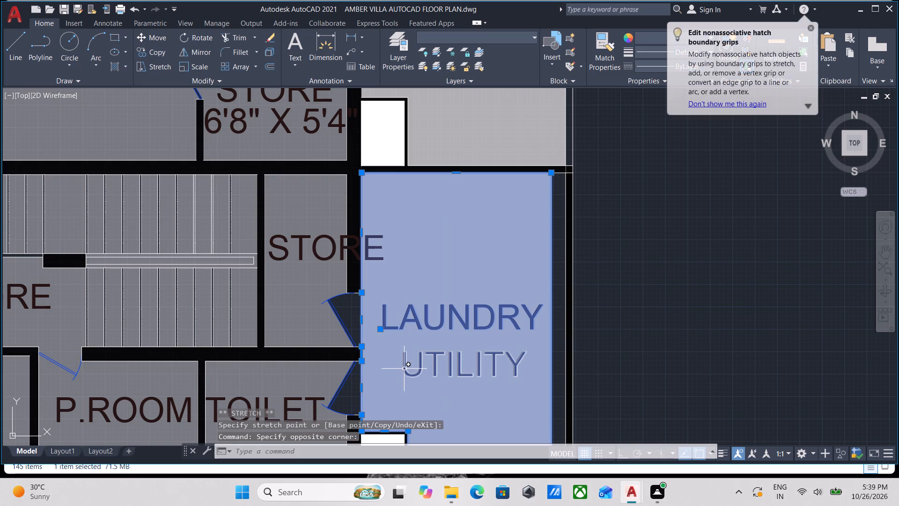
key(Escape)
scroll(423, 357, up, 1)
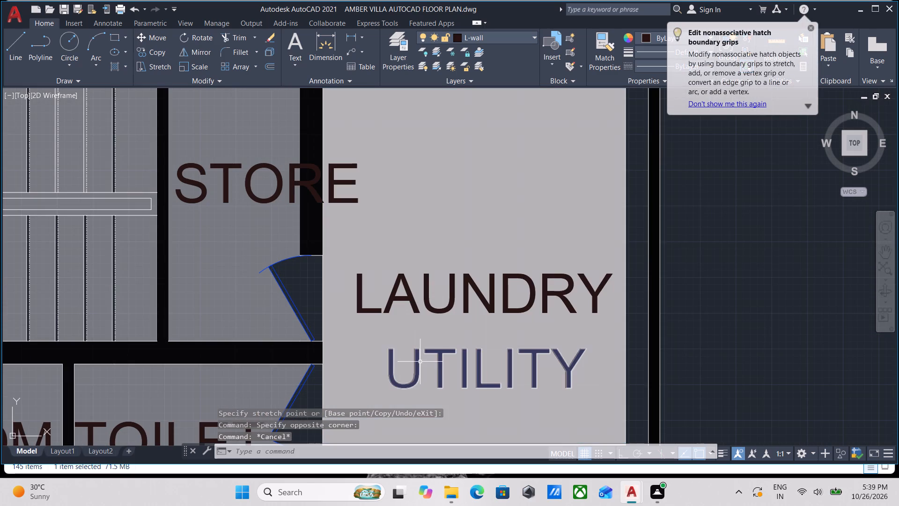
click(420, 362)
click(385, 387)
click(355, 386)
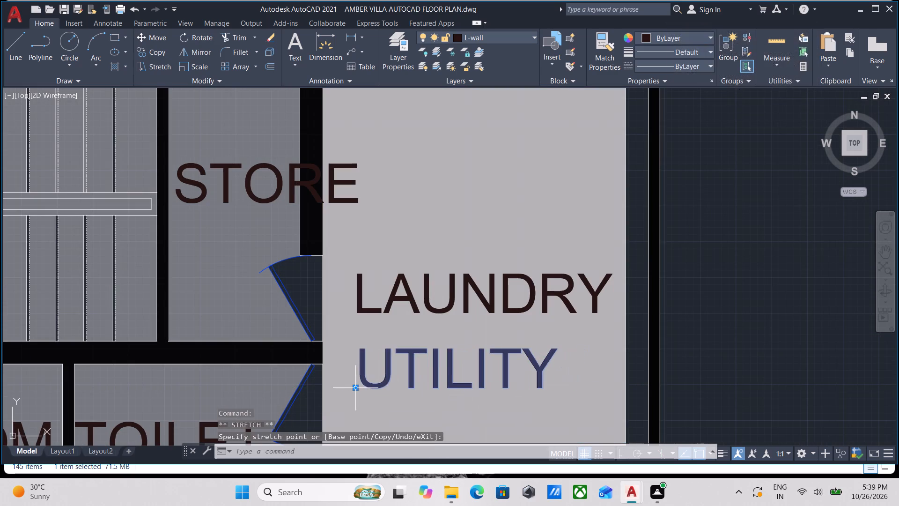
scroll(487, 345, down, 2)
key(Escape)
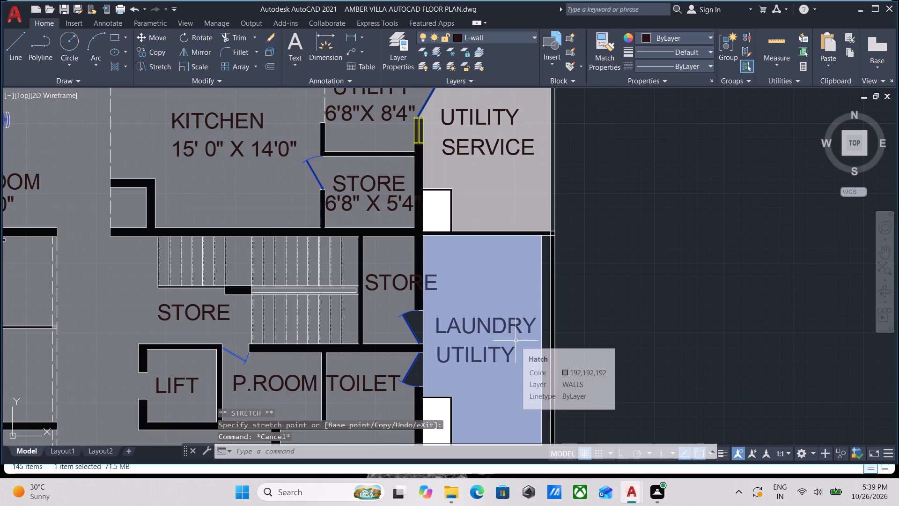
Hatch the narrow unfilled strip between the laundry and utility area and the outer wall, changing the hatch type from solid to Pattern.
key(h)
key(Return)
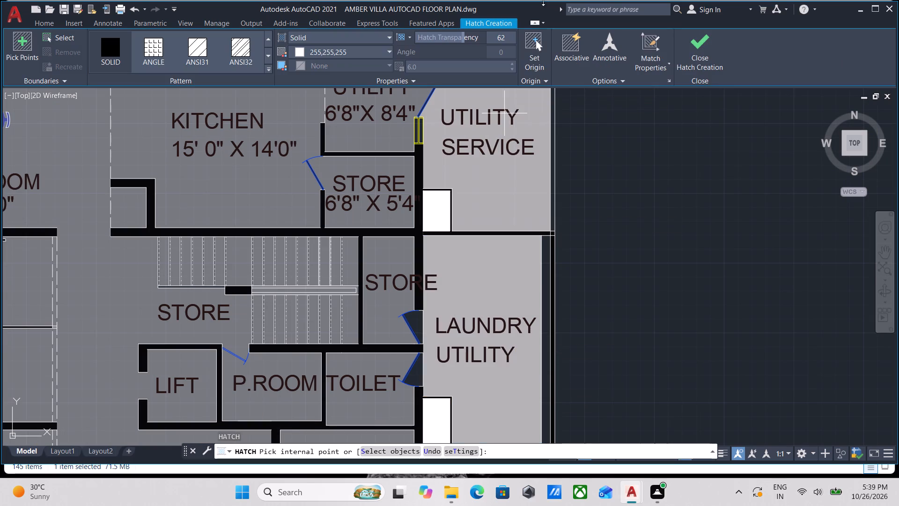
click(287, 35)
click(286, 37)
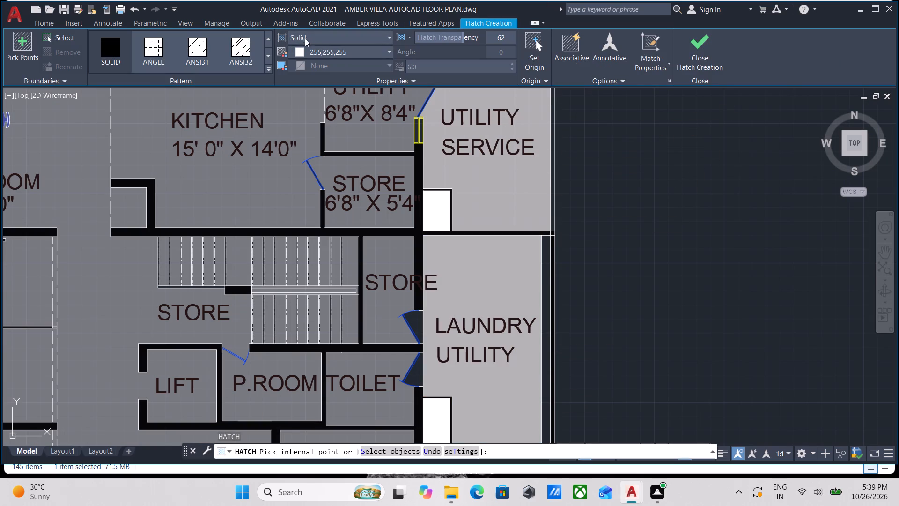
click(309, 37)
click(321, 80)
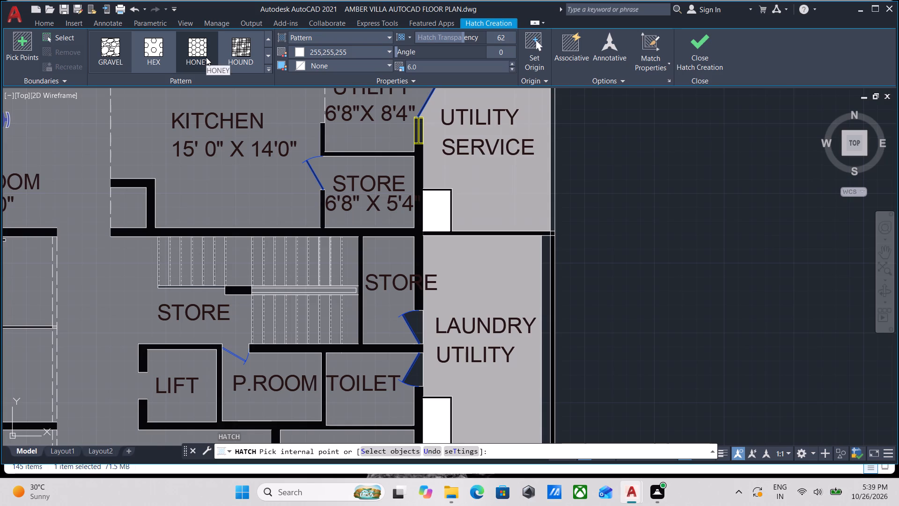
scroll(242, 49, up, 2)
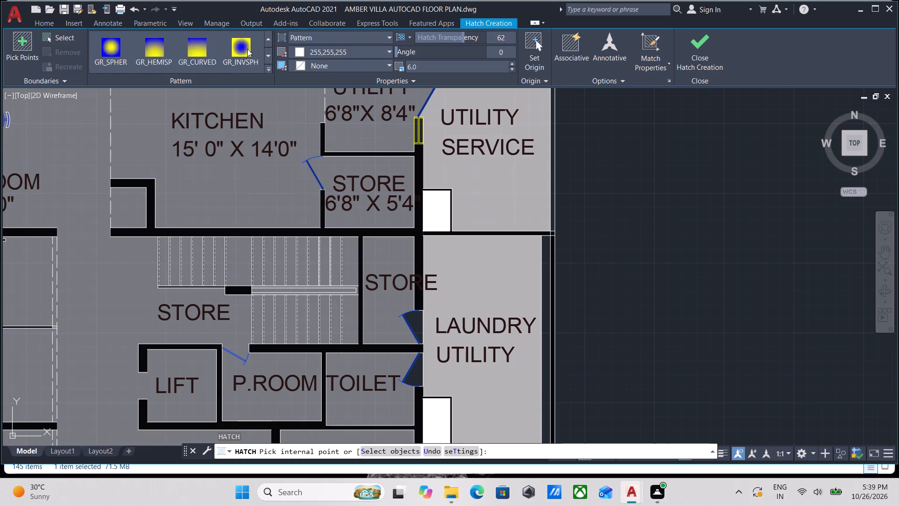
scroll(266, 48, up, 6)
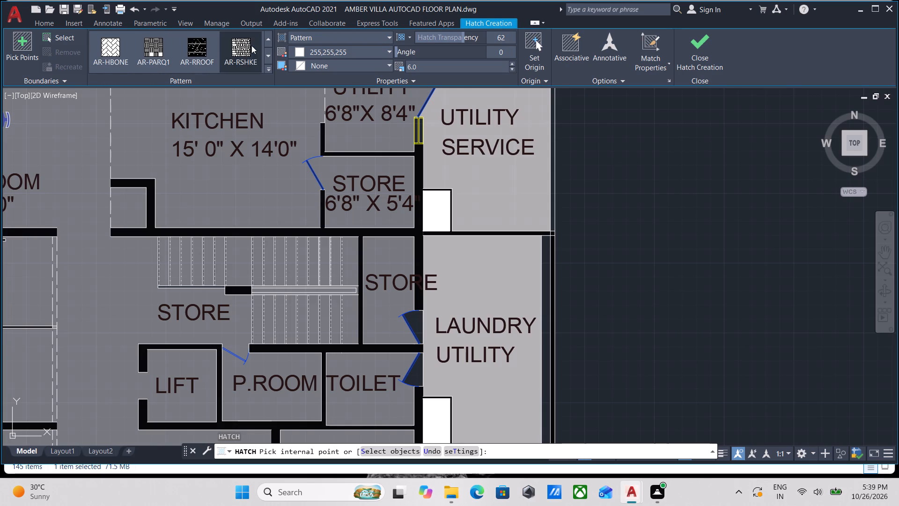
scroll(233, 45, up, 2)
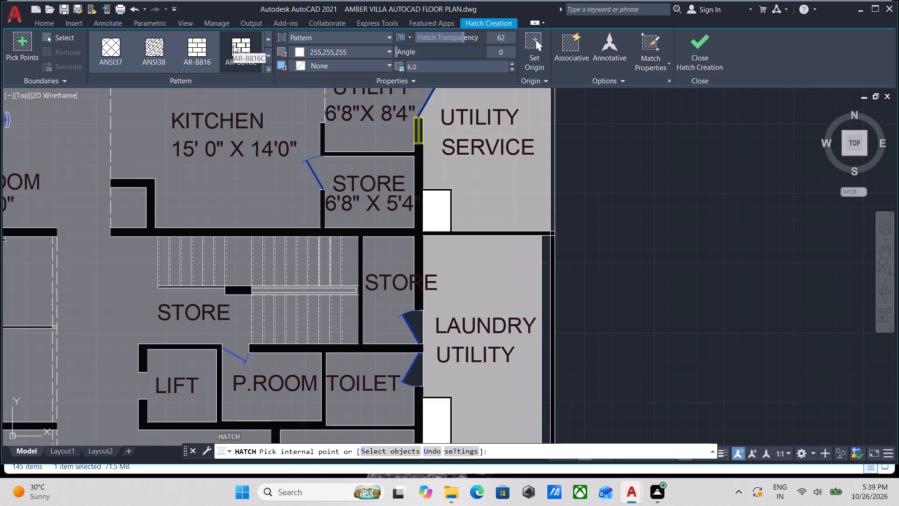
scroll(249, 45, up, 2)
scroll(184, 44, up, 2)
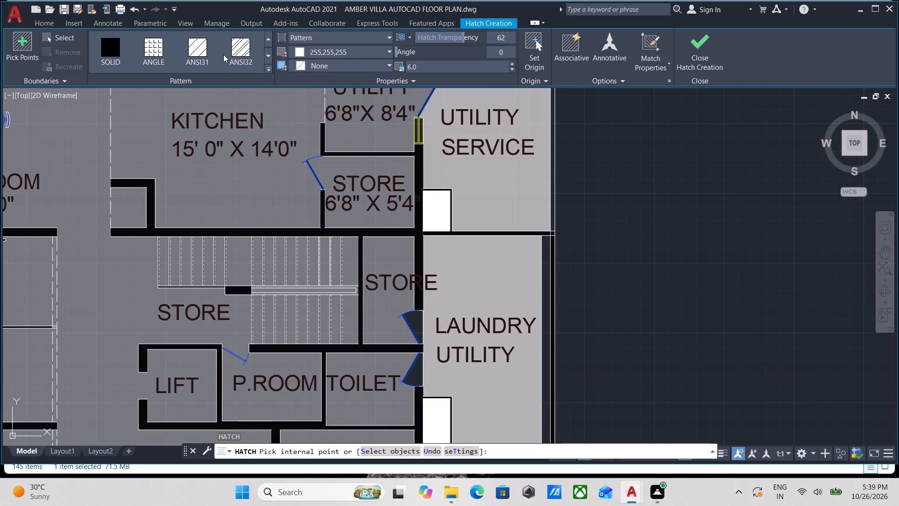
scroll(223, 54, down, 1)
scroll(224, 54, up, 1)
click(267, 56)
click(267, 56)
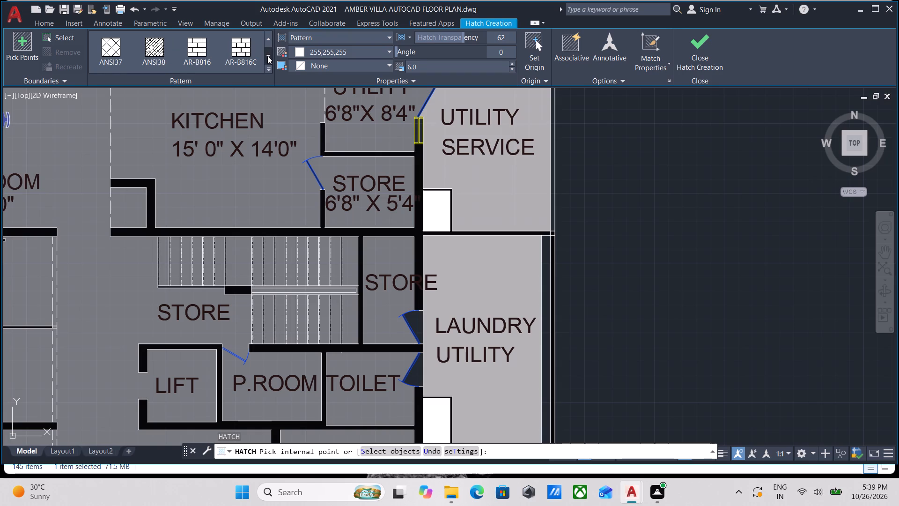
click(267, 56)
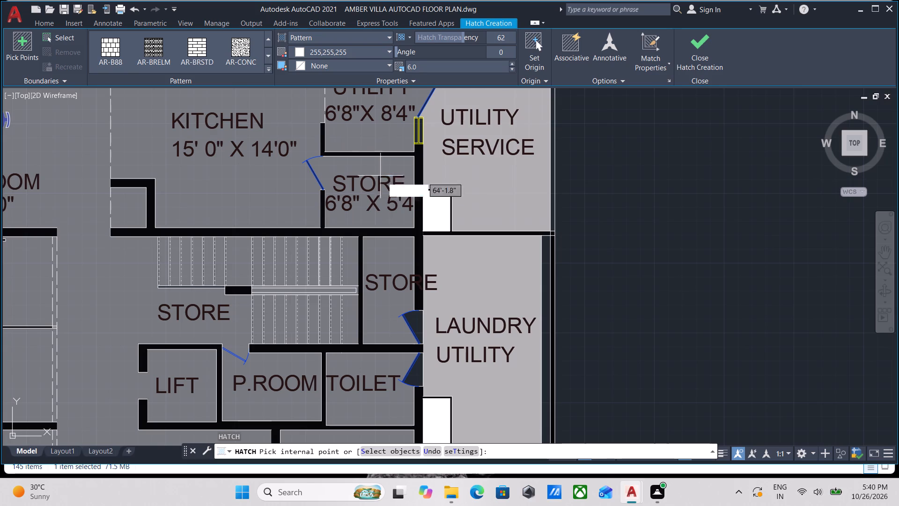
click(547, 305)
middle_drag(571, 290, 538, 215)
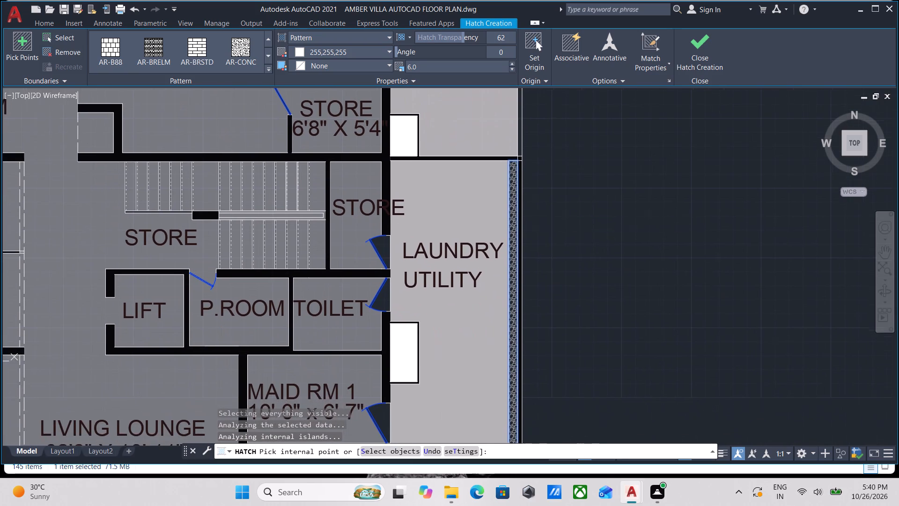
Set the narrow strip's hatch to the AR-CONC pattern at scale 1 and finish the hatch.
click(245, 51)
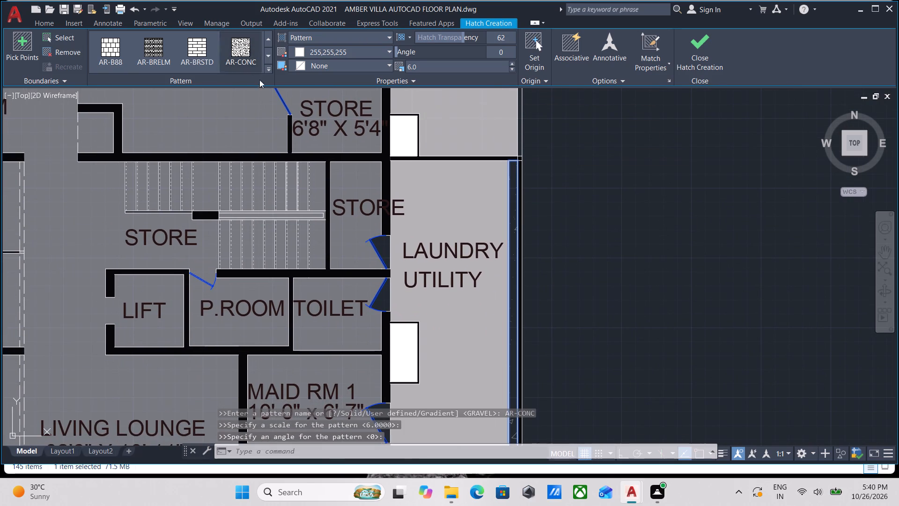
click(433, 62)
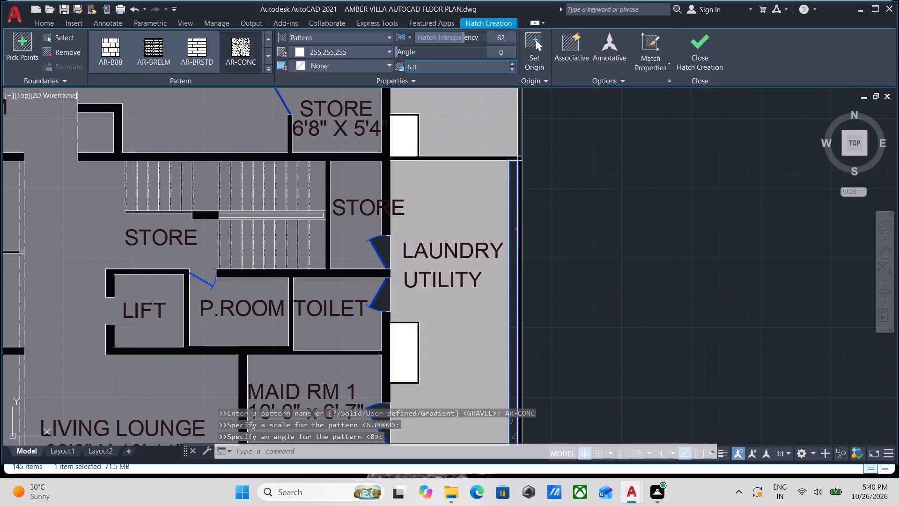
click(427, 66)
key(1)
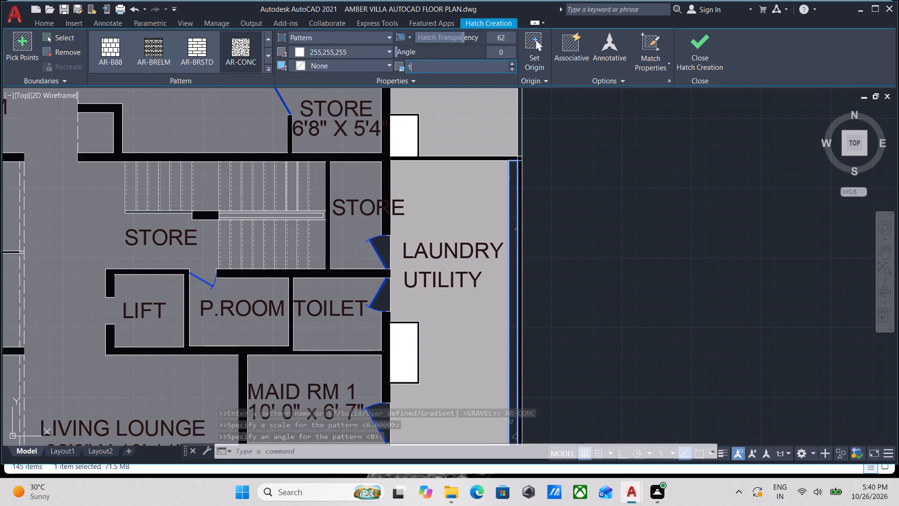
key(Return)
scroll(550, 301, up, 2)
middle_drag(534, 207, 495, 268)
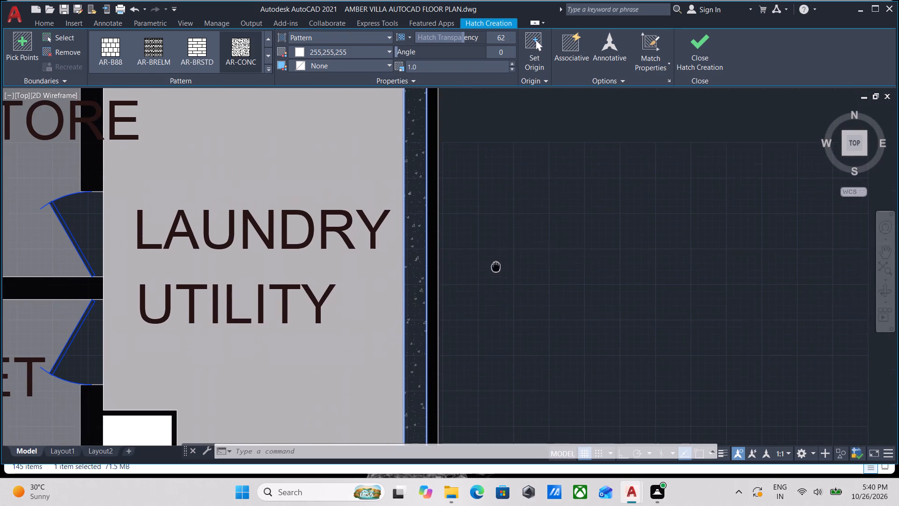
middle_drag(495, 268, 495, 268)
click(693, 47)
Examine the whole labelled floor plan and the small stray object in the empty space beside it.
scroll(514, 279, down, 3)
middle_drag(516, 279, 626, 272)
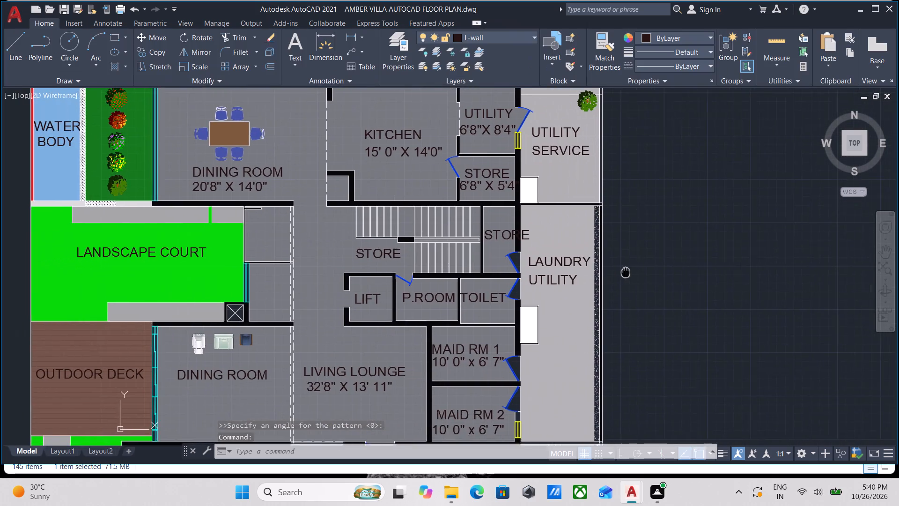
middle_drag(626, 272, 627, 272)
scroll(648, 264, down, 2)
middle_drag(648, 264, 670, 208)
middle_drag(713, 281, 633, 280)
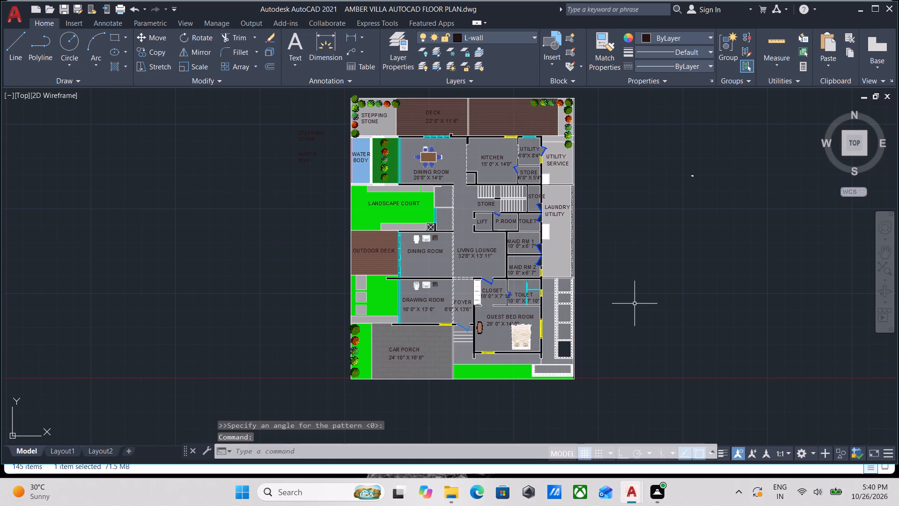
middle_drag(635, 271, 498, 305)
scroll(558, 221, up, 2)
click(558, 221)
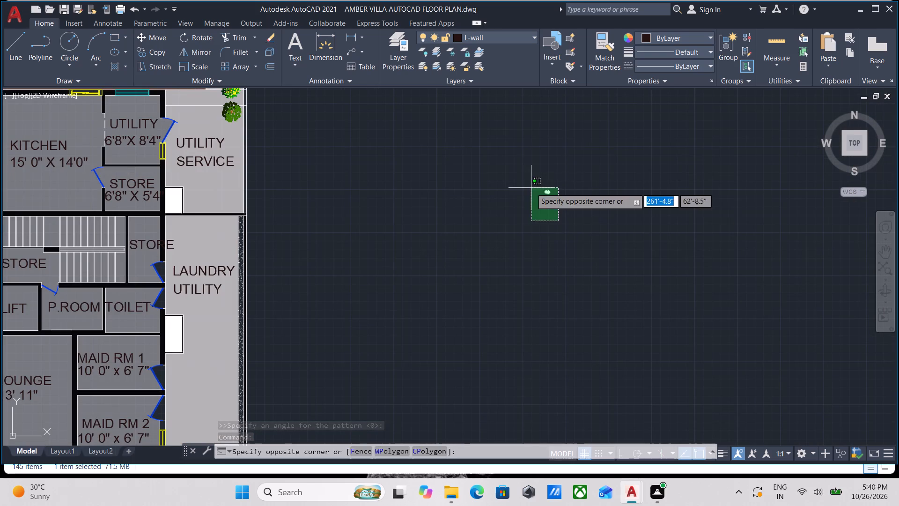
scroll(535, 198, up, 3)
middle_drag(534, 199, 424, 295)
scroll(449, 314, down, 4)
click(472, 336)
Examine the unlabelled line-drawing copy of the floor plan and compare it with the finished coloured plan.
scroll(493, 326, down, 2)
middle_drag(493, 326, 469, 299)
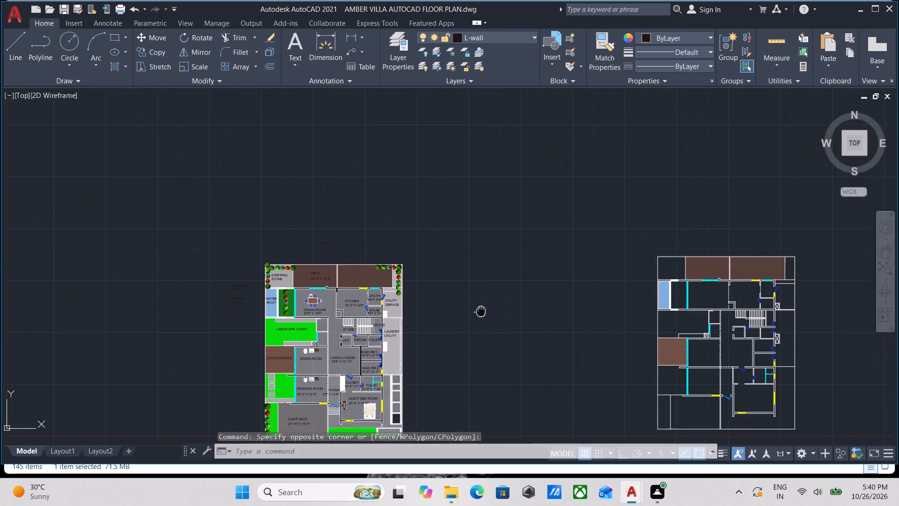
middle_drag(469, 299, 387, 240)
middle_drag(454, 295, 226, 263)
scroll(454, 290, up, 2)
middle_drag(394, 283, 444, 316)
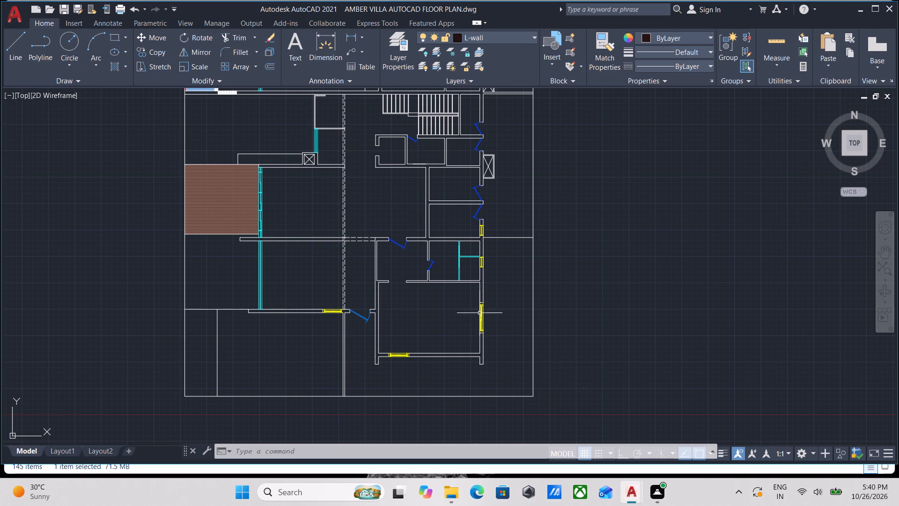
middle_drag(459, 301, 482, 340)
scroll(498, 335, down, 2)
middle_drag(498, 335, 427, 320)
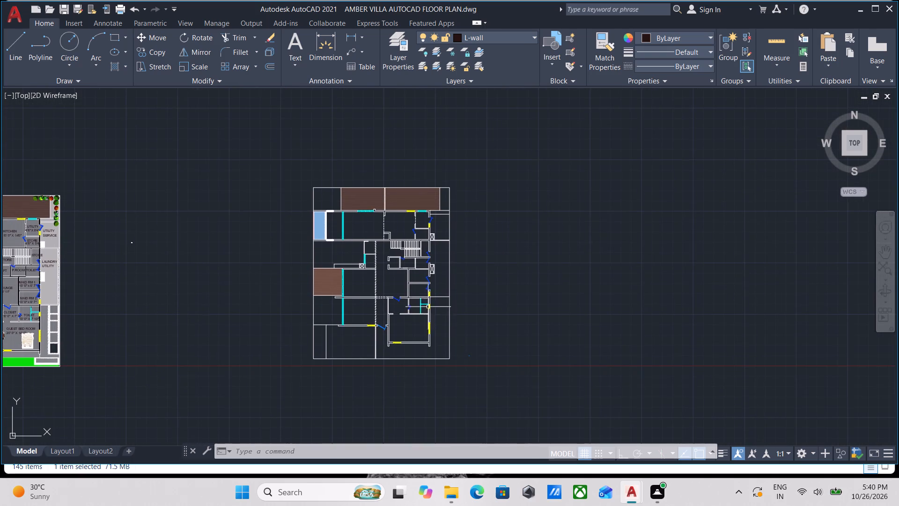
scroll(165, 209, up, 1)
scroll(165, 209, down, 1)
middle_drag(141, 242, 196, 252)
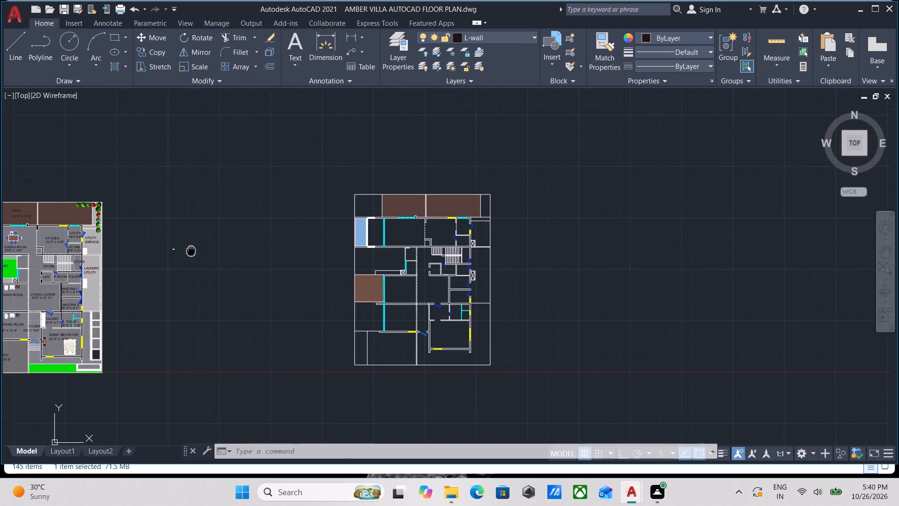
middle_drag(196, 252, 271, 269)
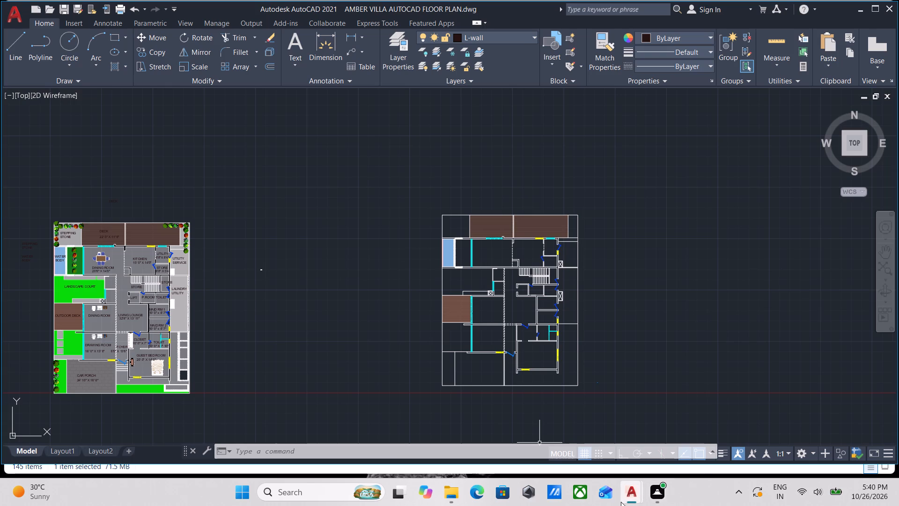
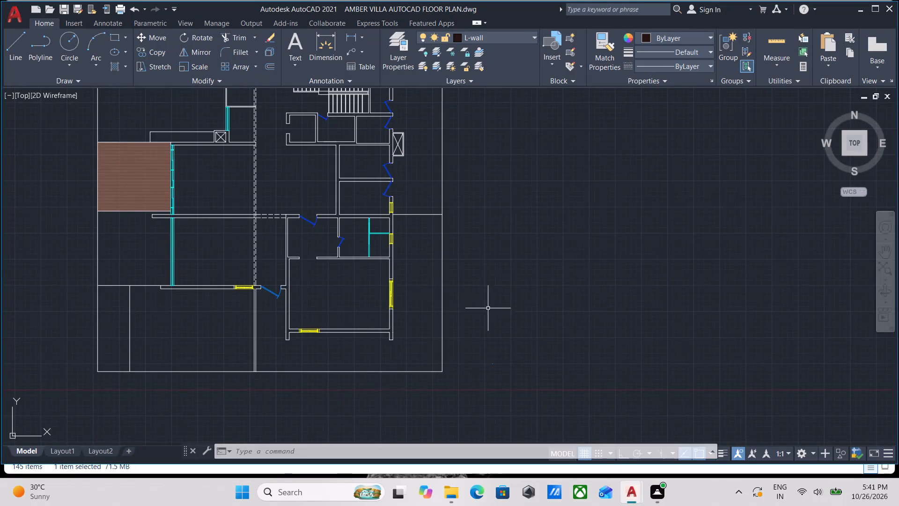
Ungroup the entire villa floor plan, including its walls, hatches and plot boundary.
middle_drag(318, 274, 435, 313)
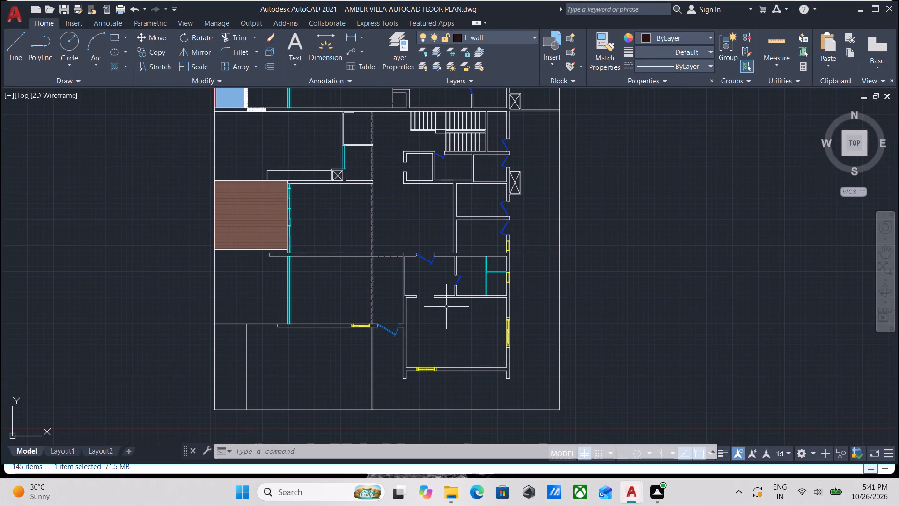
scroll(449, 310, down, 1)
middle_drag(449, 310, 449, 312)
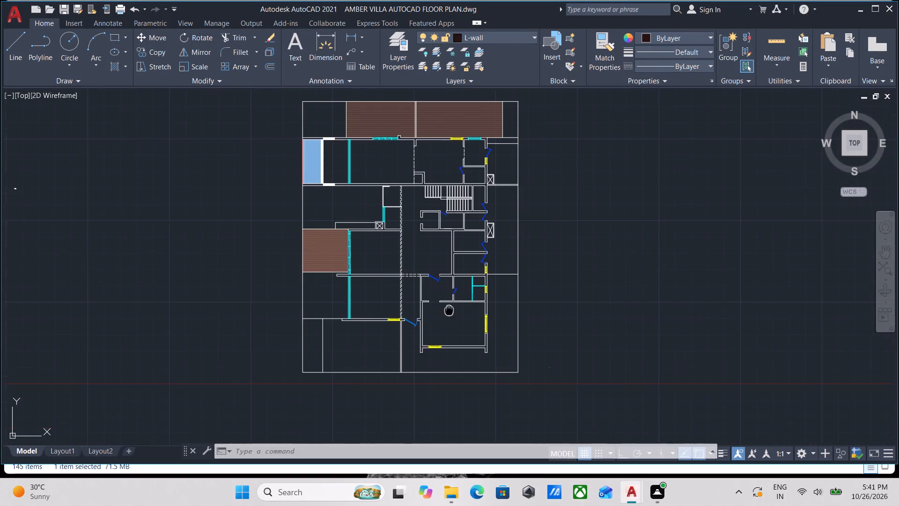
middle_drag(449, 312, 449, 351)
scroll(464, 229, up, 2)
middle_drag(464, 207, 458, 237)
scroll(464, 208, down, 2)
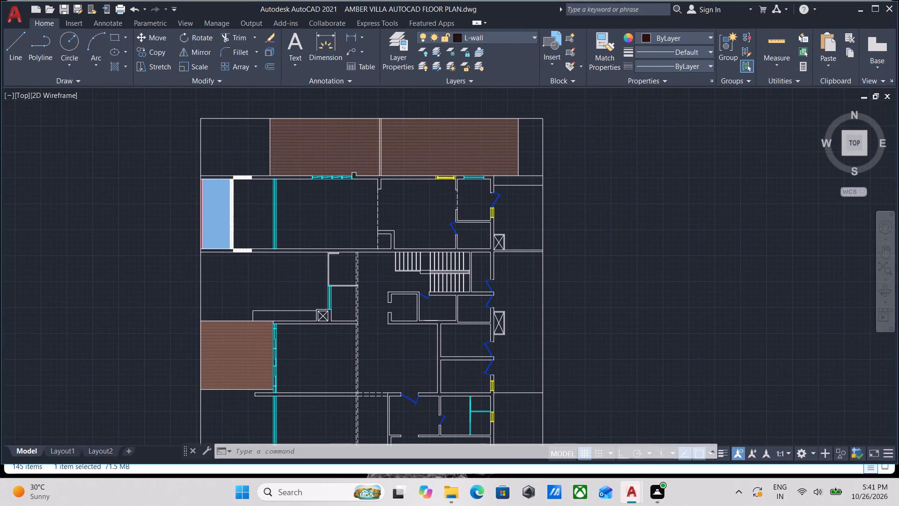
middle_drag(468, 238, 442, 207)
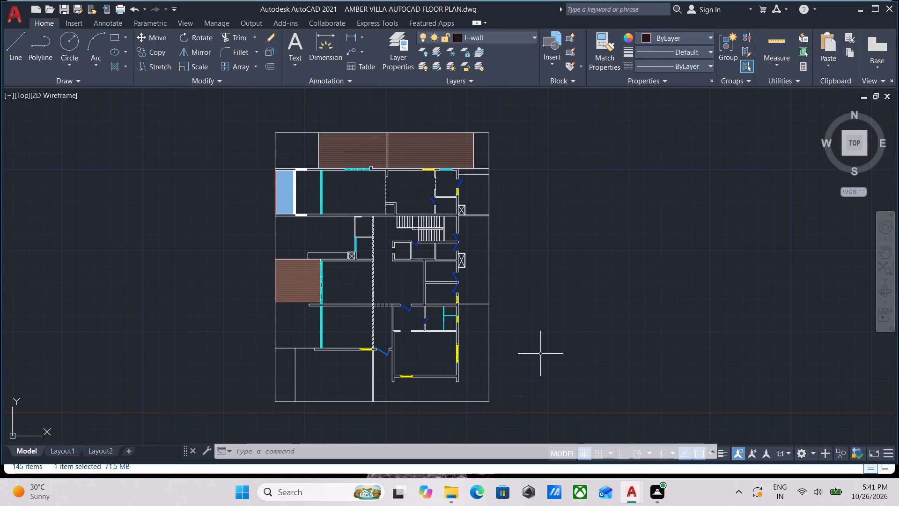
click(540, 354)
click(477, 242)
middle_drag(483, 250, 492, 255)
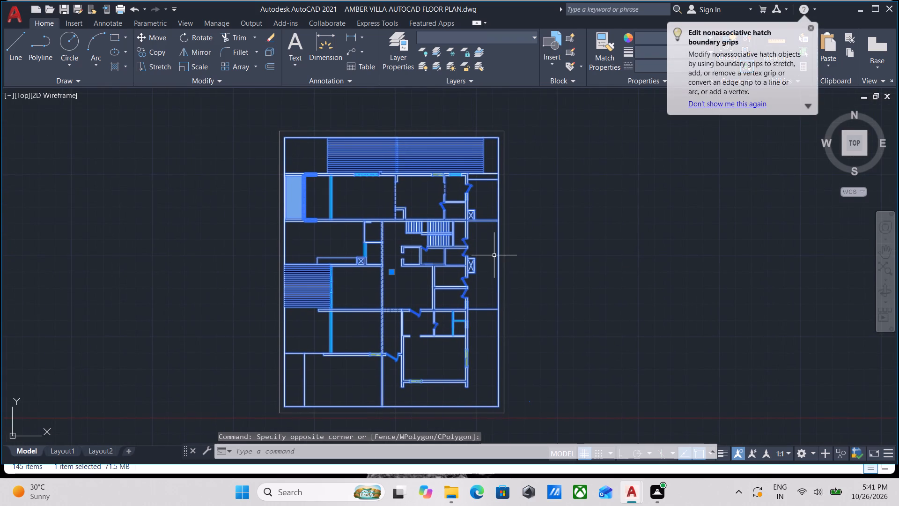
key(u)
text(NG)
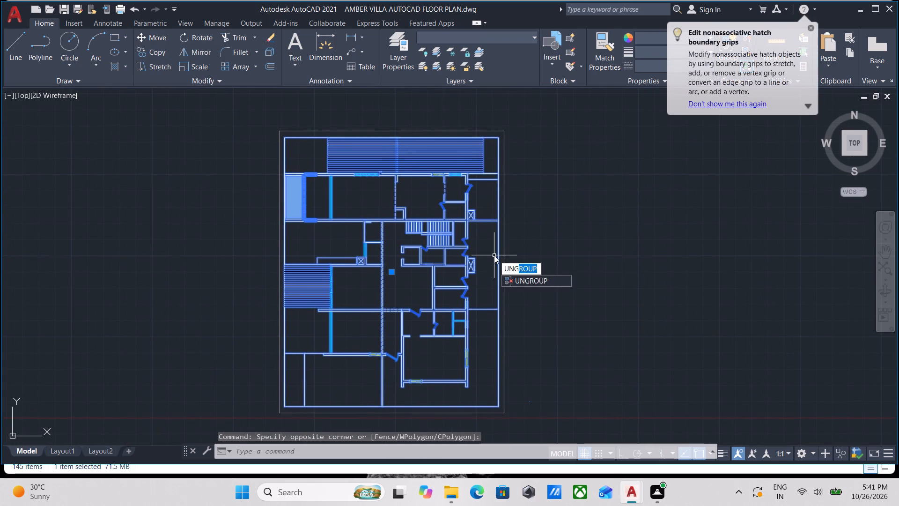
key(Return)
Erase the brown deck hatch and its outline beside the west side of the house.
scroll(379, 290, up, 2)
scroll(417, 260, down, 1)
middle_drag(417, 260, 446, 260)
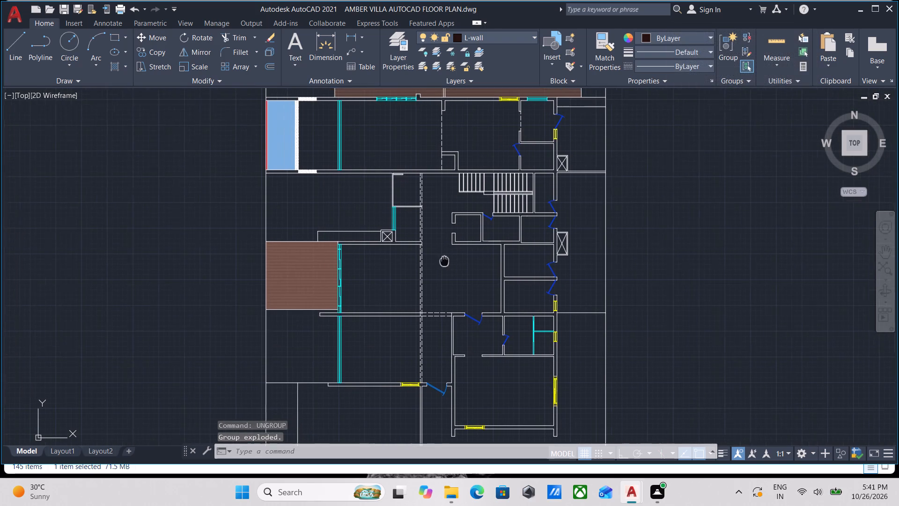
middle_drag(446, 260, 448, 260)
scroll(449, 259, down, 1)
scroll(348, 302, up, 1)
click(363, 307)
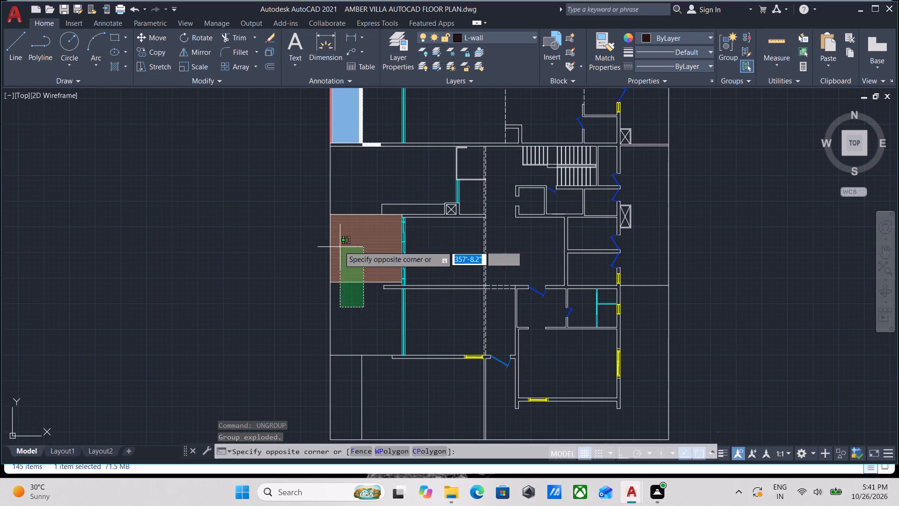
click(343, 184)
middle_drag(344, 188, 343, 216)
right_click(343, 216)
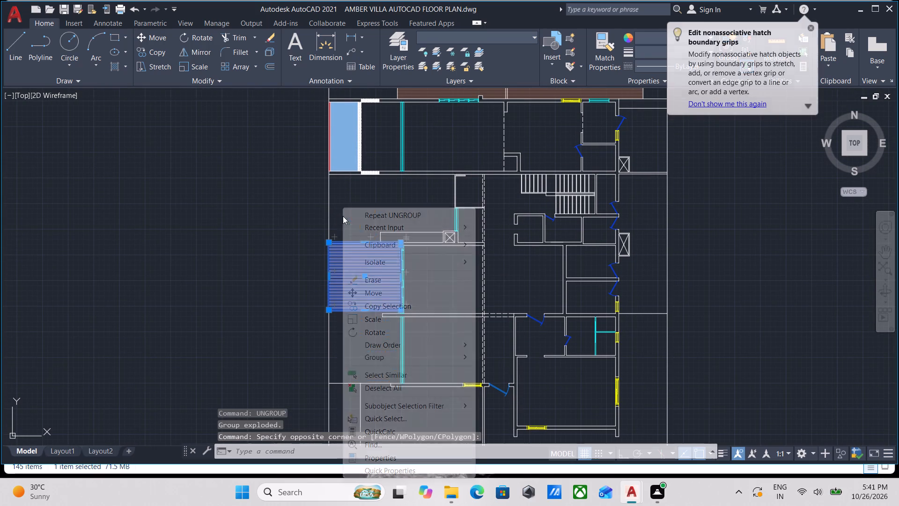
click(361, 281)
Erase the blue pool hatch with its white edging and adjoining wall lines at the plan's north-west.
middle_drag(364, 224, 358, 306)
click(366, 277)
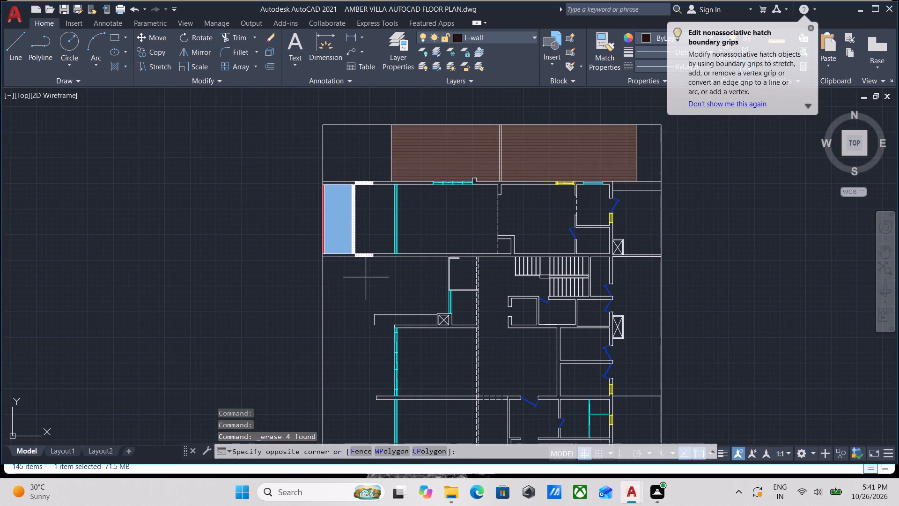
click(341, 156)
right_click(341, 156)
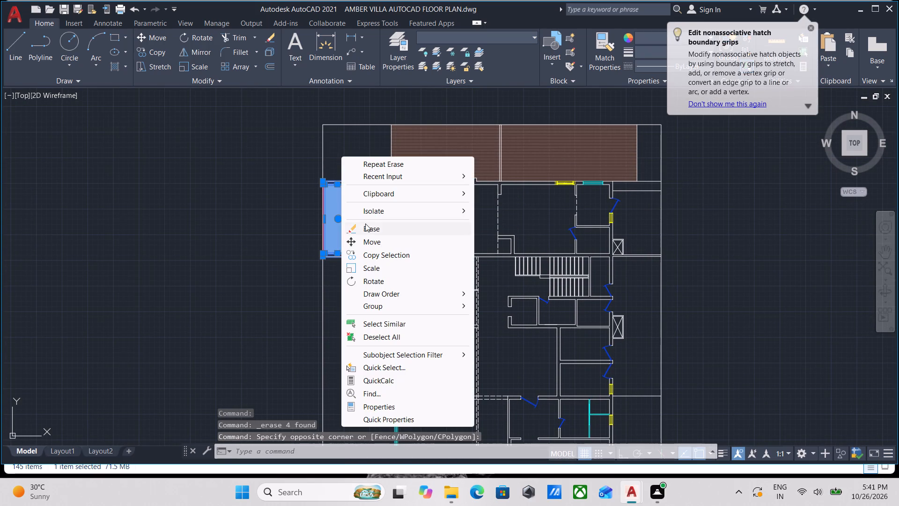
click(366, 225)
Erase the two short leftover wall stubs where the pool area was.
middle_drag(555, 186, 541, 214)
click(372, 313)
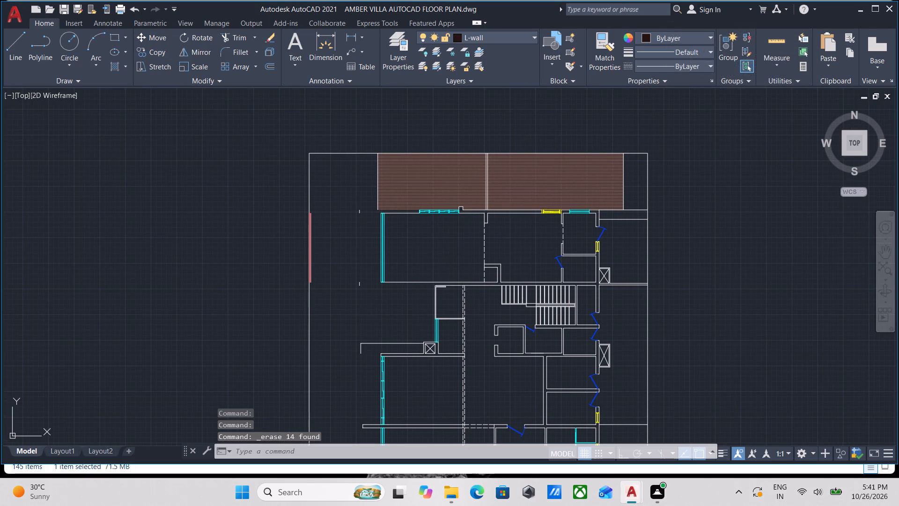
click(346, 185)
right_click(346, 185)
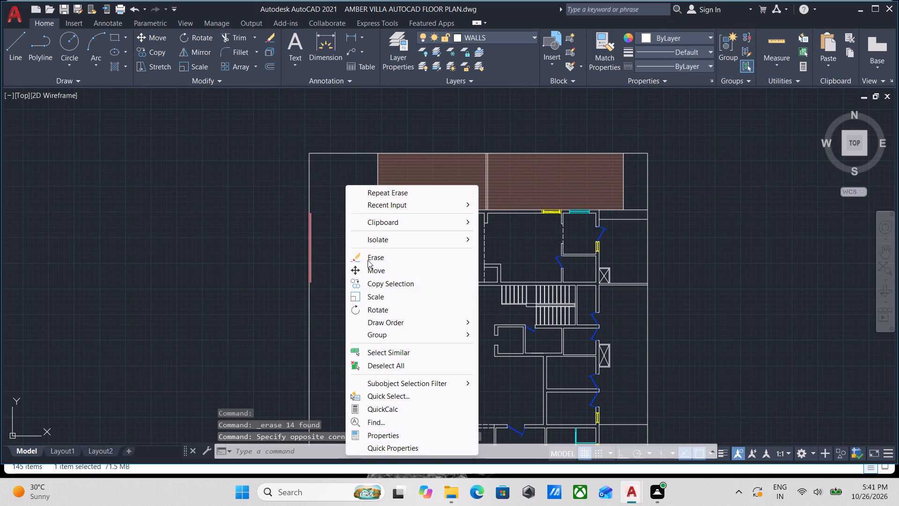
click(368, 260)
Erase the narrow red hatched strip and its edge line along the west plot boundary.
scroll(330, 313, up, 4)
click(324, 268)
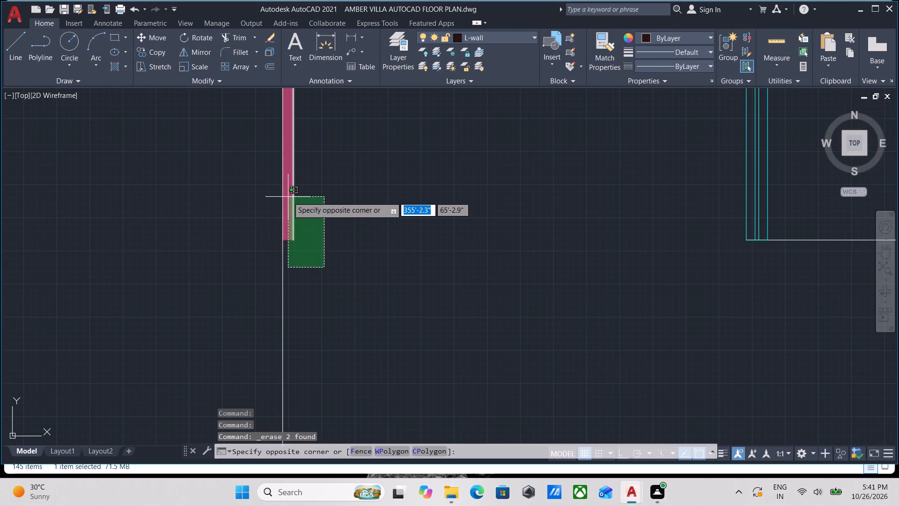
click(288, 197)
right_click(288, 197)
click(309, 267)
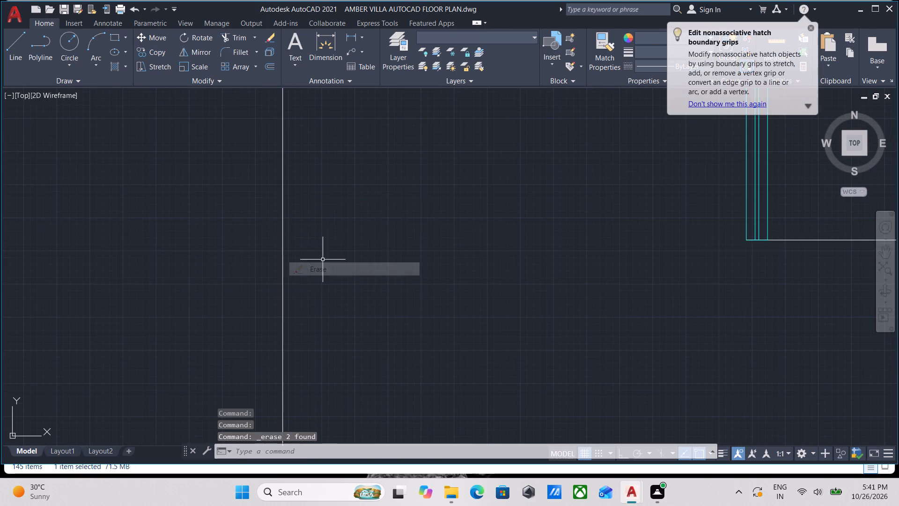
Erase both brown deck hatches and their dividing and edge lines along the north side of the house.
scroll(341, 249, down, 1)
middle_drag(341, 249, 154, 316)
scroll(304, 298, down, 2)
middle_drag(304, 298, 255, 335)
middle_drag(351, 259, 220, 311)
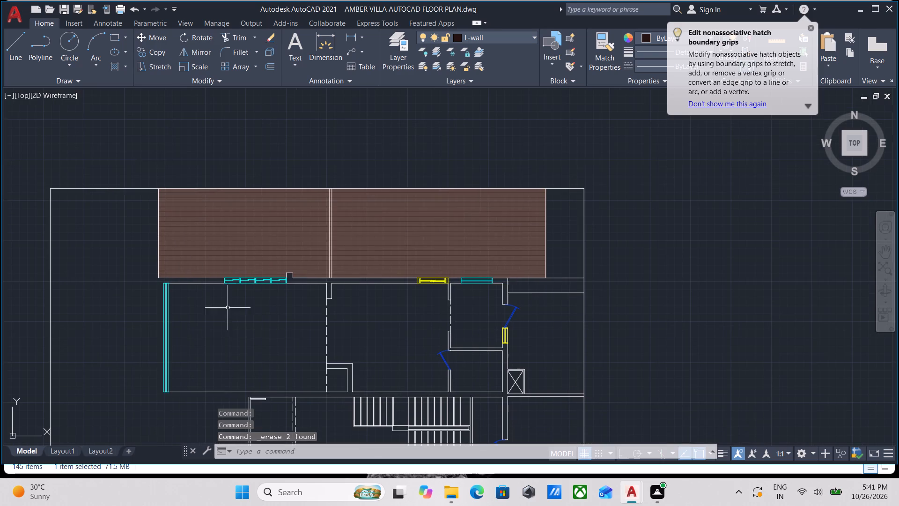
click(567, 232)
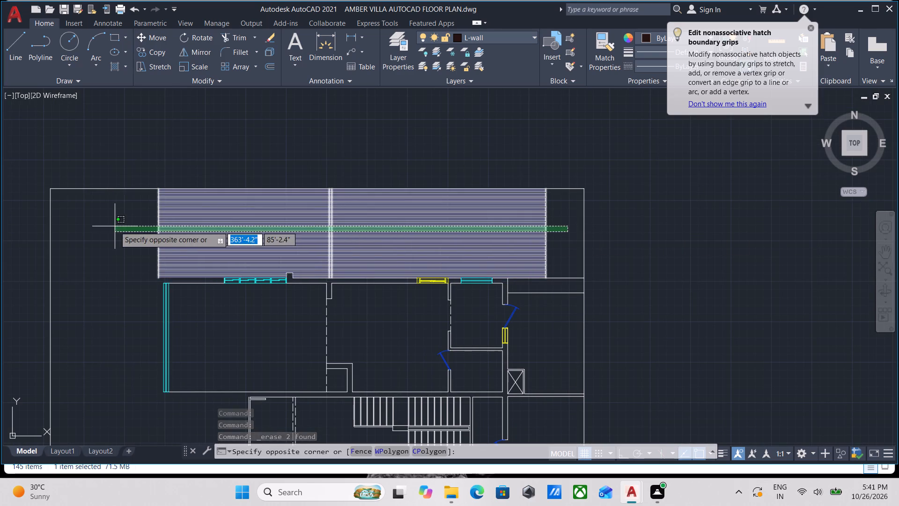
click(136, 255)
right_click(136, 255)
click(184, 285)
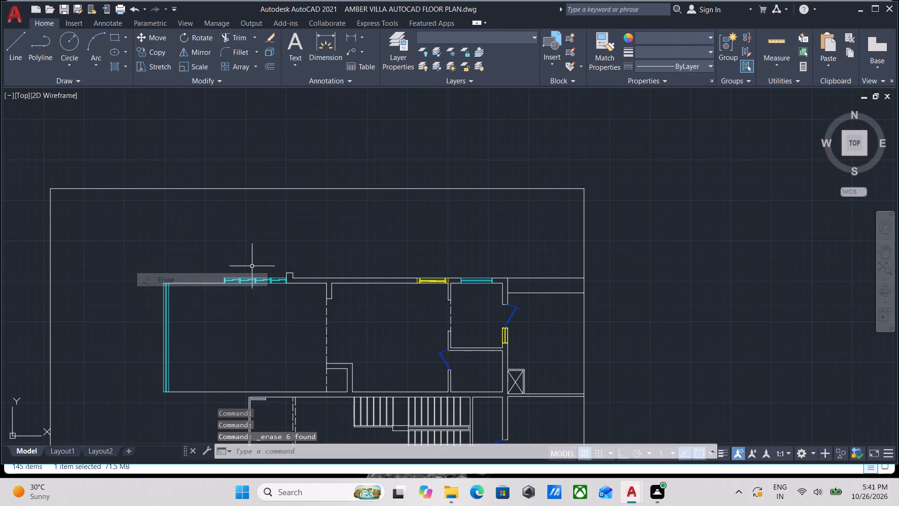
Erase the two horizontal lines joining the house's north-east corner to the east plot boundary.
scroll(373, 281, down, 1)
middle_drag(380, 282, 376, 226)
scroll(477, 251, up, 1)
click(476, 249)
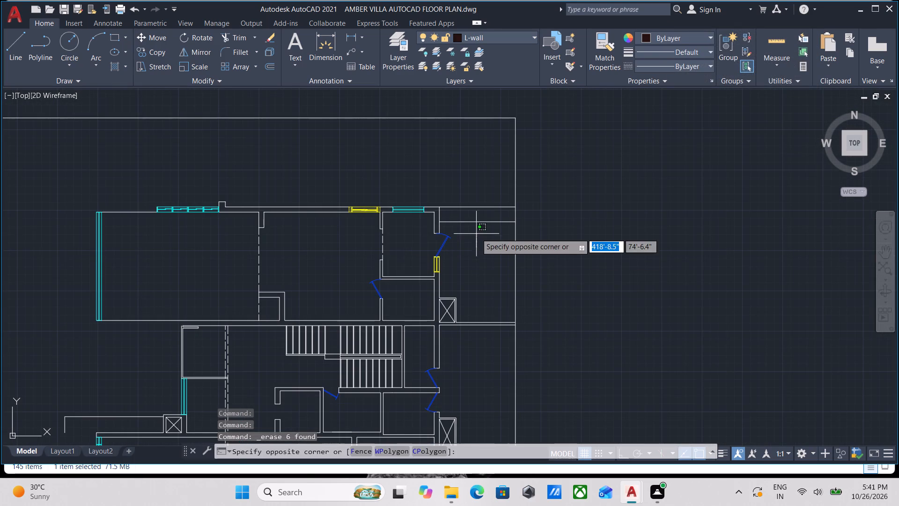
click(473, 185)
right_click(473, 185)
click(520, 256)
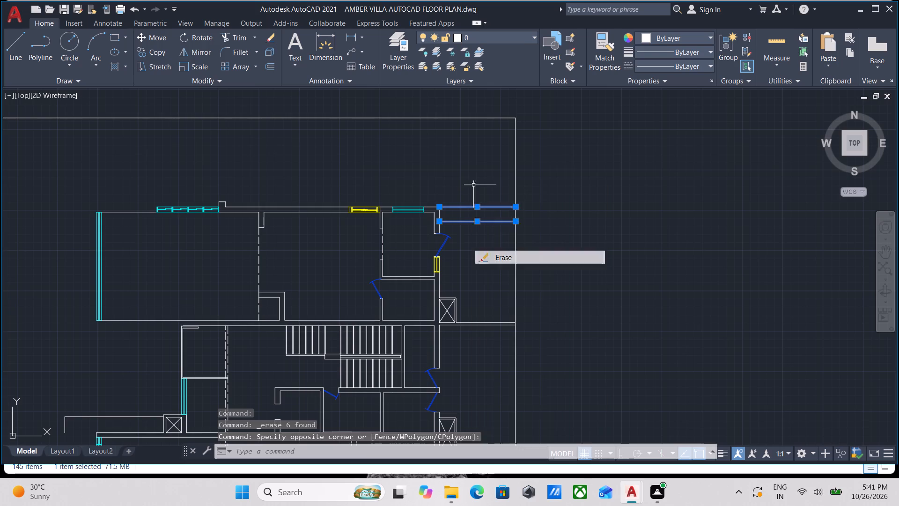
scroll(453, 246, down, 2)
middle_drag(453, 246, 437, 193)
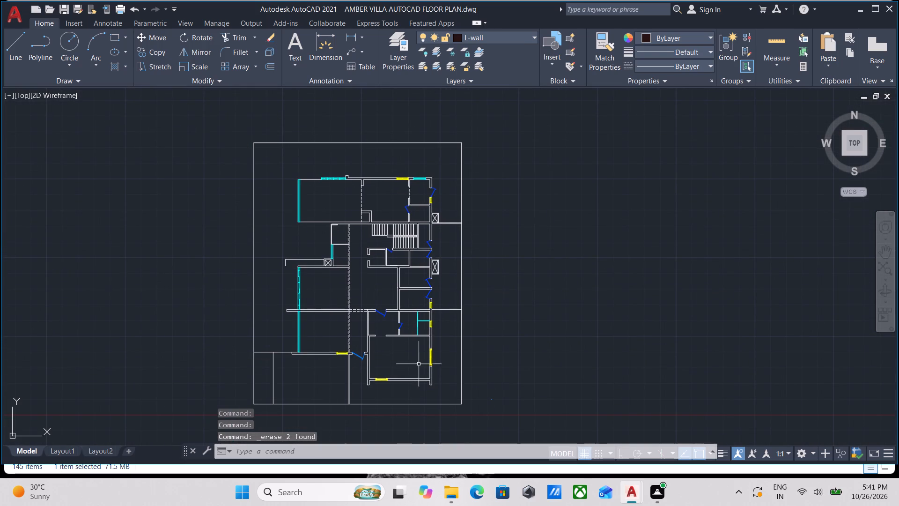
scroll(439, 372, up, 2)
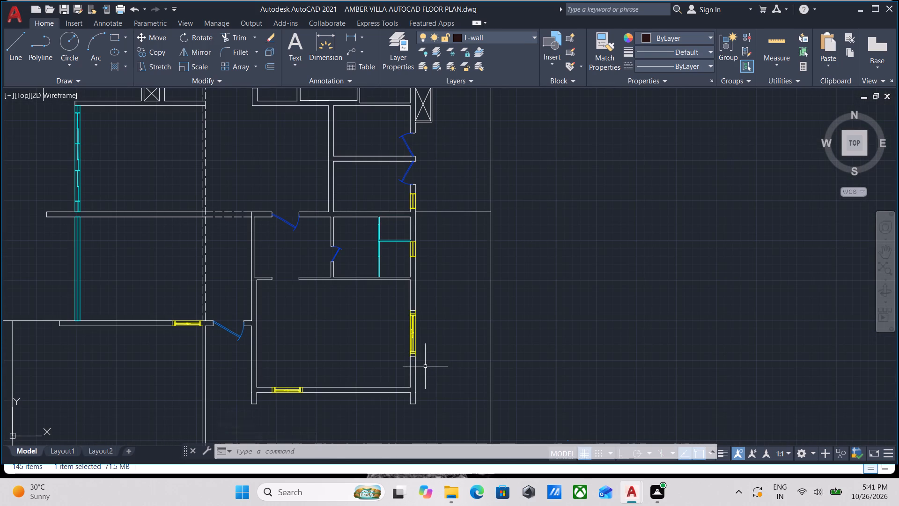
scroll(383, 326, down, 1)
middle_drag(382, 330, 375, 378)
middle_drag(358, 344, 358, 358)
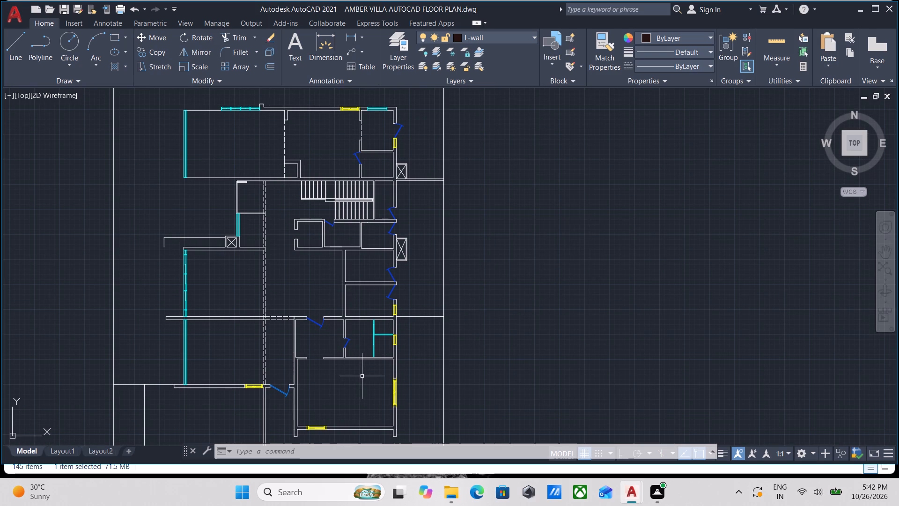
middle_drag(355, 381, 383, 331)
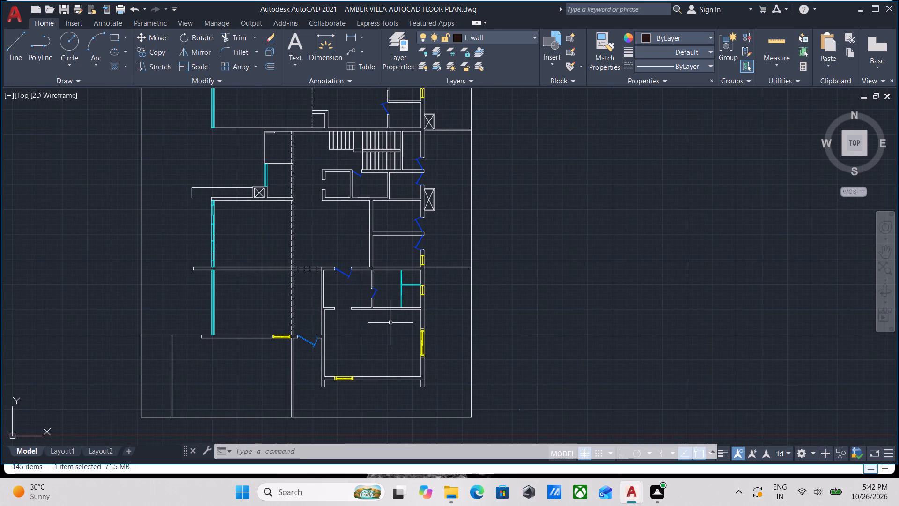
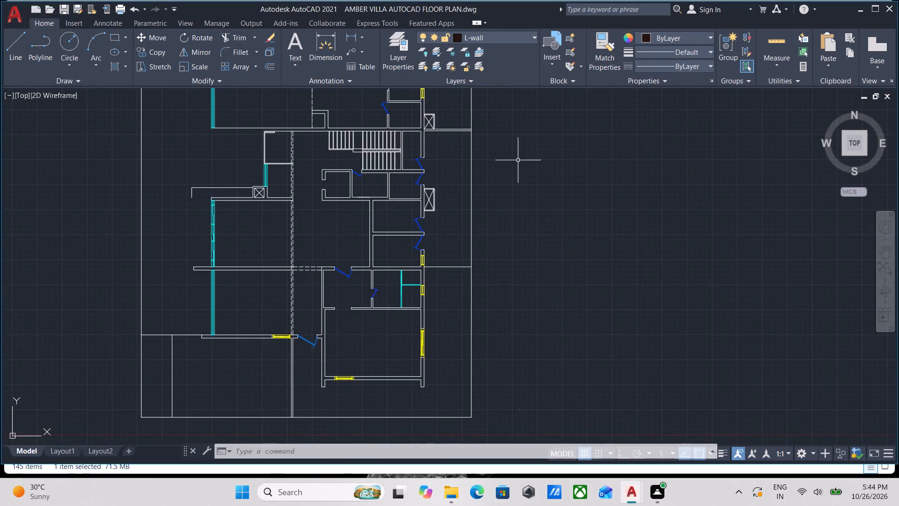
Inspect the whole floor plan and the rooms and plot lines on its south-east side for leftover exterior elements.
scroll(478, 179, down, 3)
scroll(413, 286, up, 2)
middle_drag(268, 214, 326, 325)
middle_drag(50, 222, 140, 267)
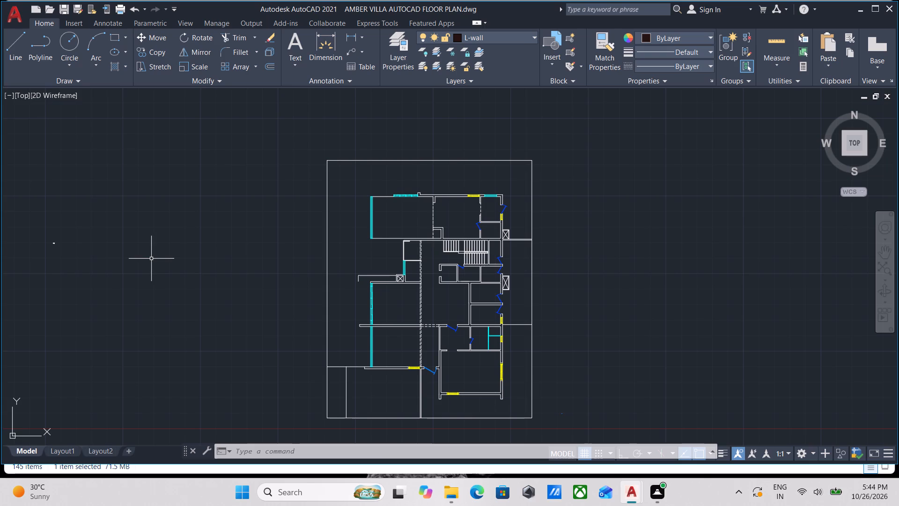
scroll(152, 258, down, 1)
scroll(241, 263, up, 1)
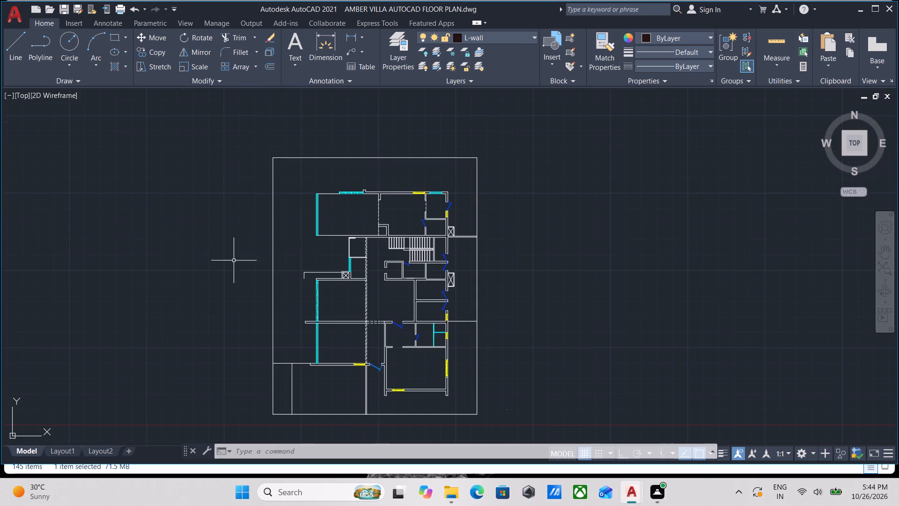
scroll(324, 325, up, 2)
middle_drag(333, 325, 187, 337)
middle_drag(473, 340, 414, 336)
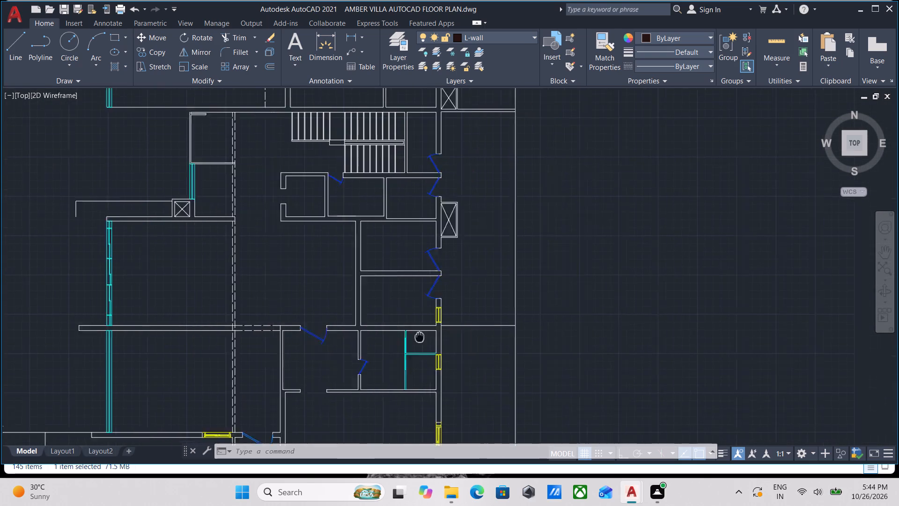
middle_drag(414, 336, 370, 327)
middle_drag(416, 374, 452, 283)
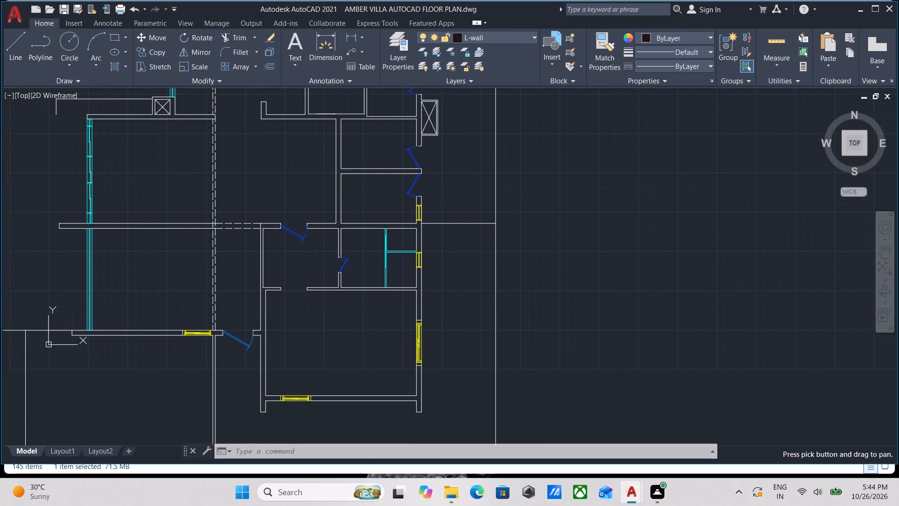
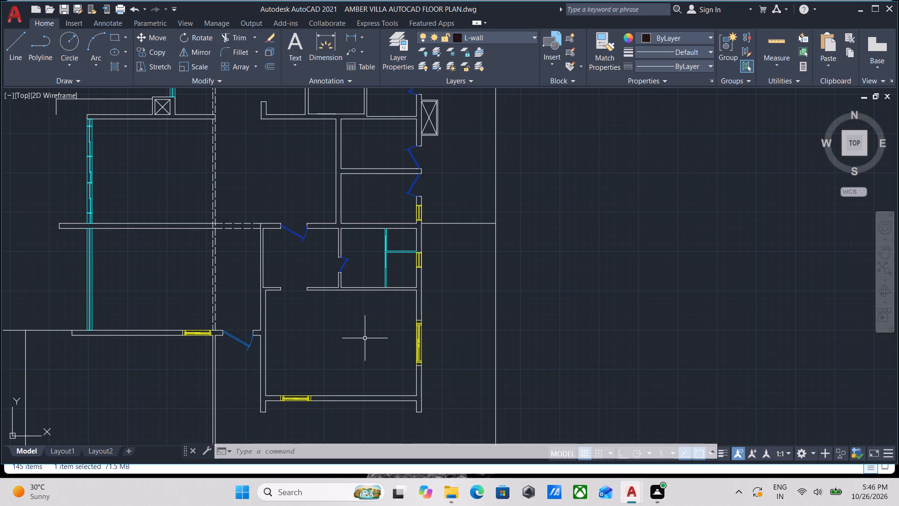
Erase the interior partition walls, doors and cyan glass partitions of the rooms in the house's south-east wing.
middle_drag(371, 307, 387, 350)
click(399, 375)
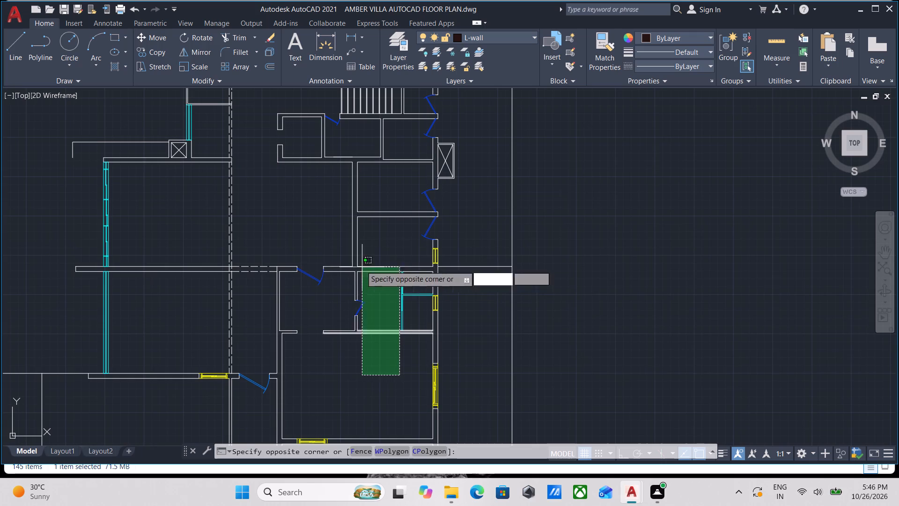
click(295, 197)
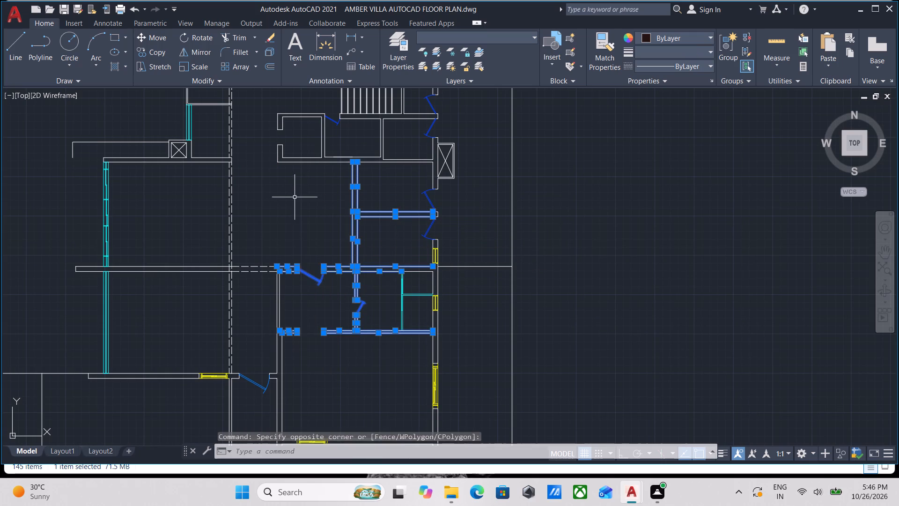
right_click(295, 197)
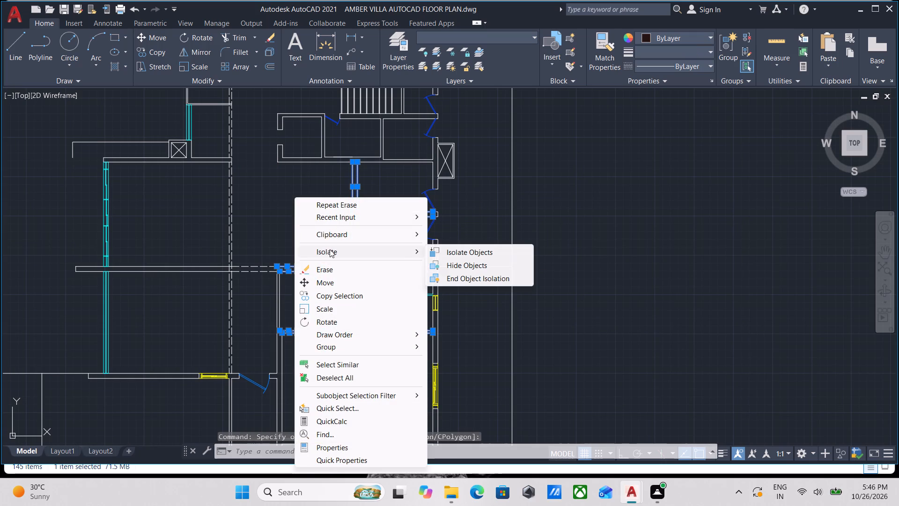
click(344, 269)
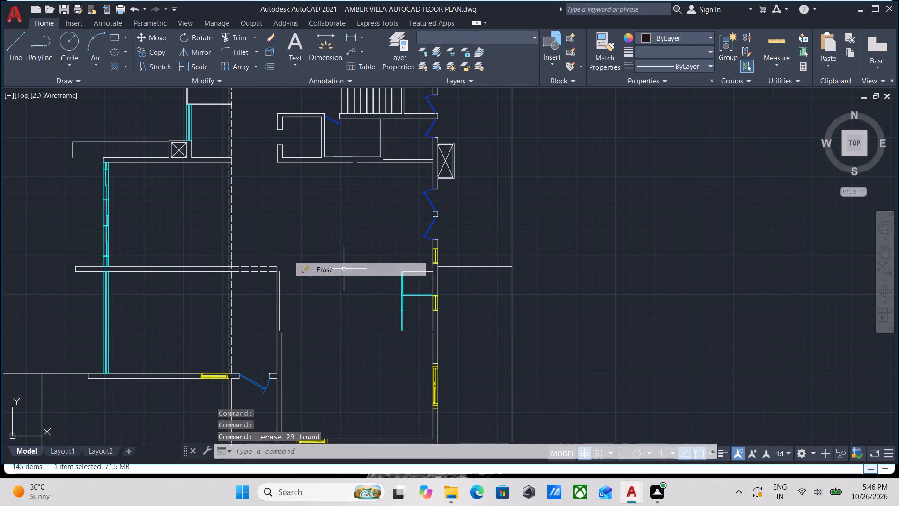
click(412, 362)
click(391, 233)
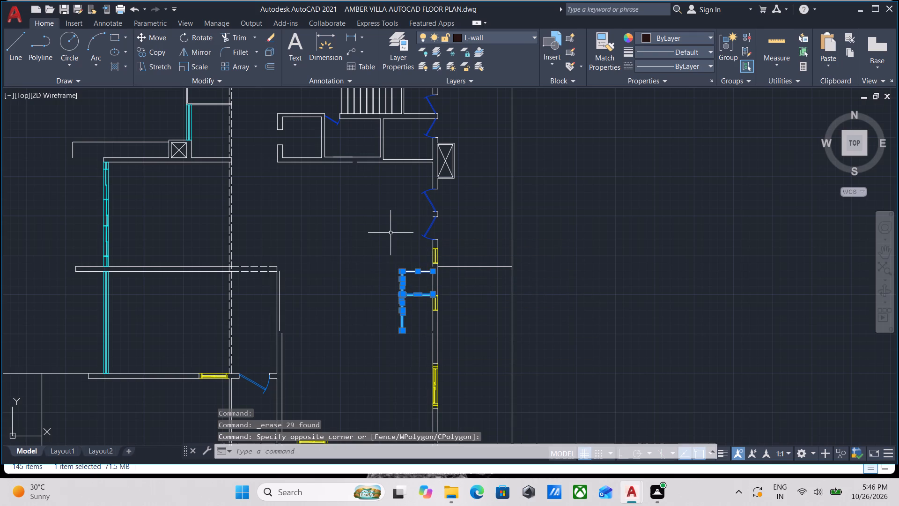
right_click(389, 234)
click(397, 282)
Erase the walls and door of the small rooms directly south of the staircase.
scroll(309, 288, down, 1)
middle_drag(309, 288, 359, 280)
middle_drag(375, 311, 376, 342)
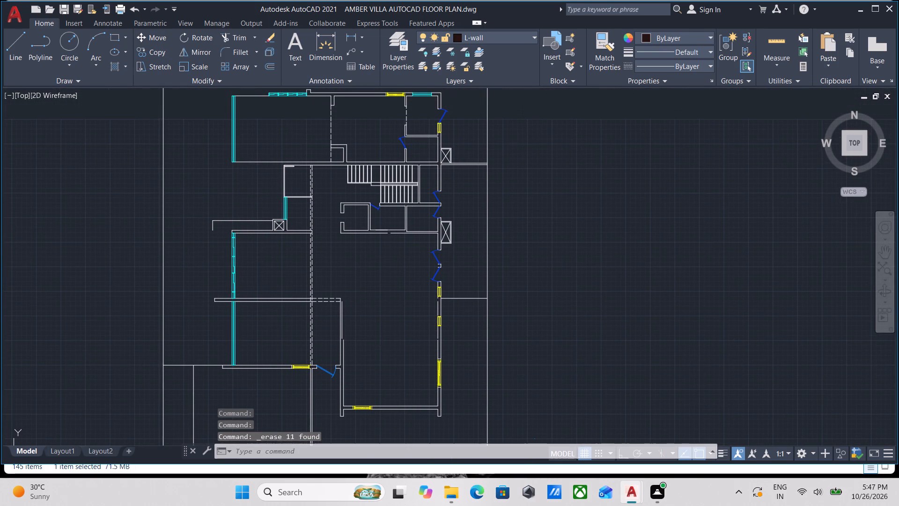
middle_drag(381, 282, 375, 354)
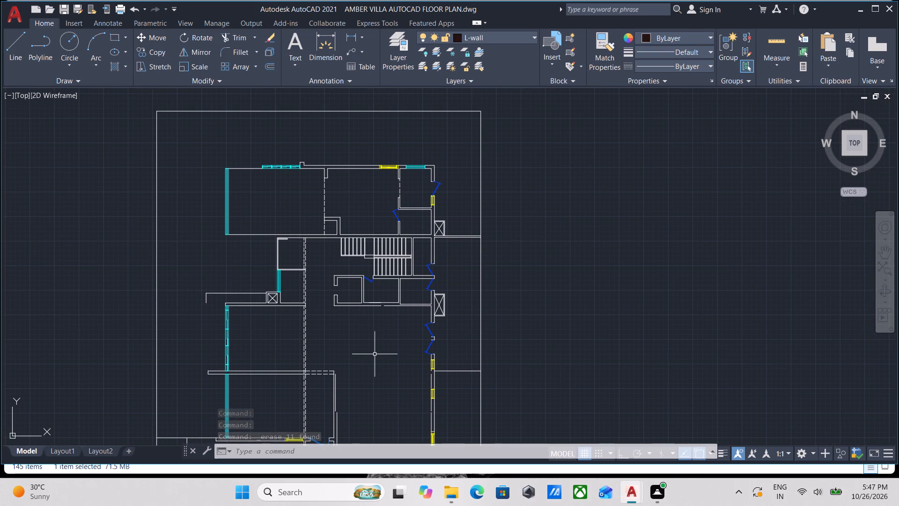
middle_drag(382, 339, 379, 357)
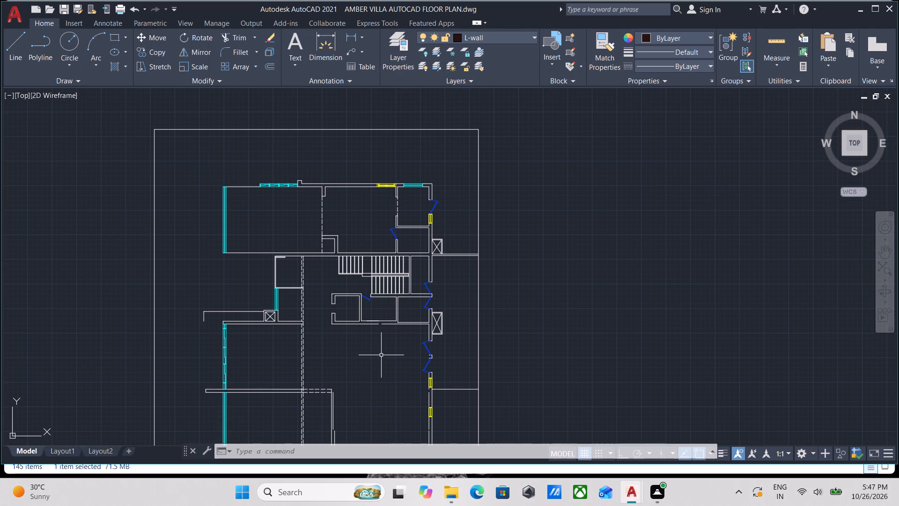
scroll(400, 330, up, 2)
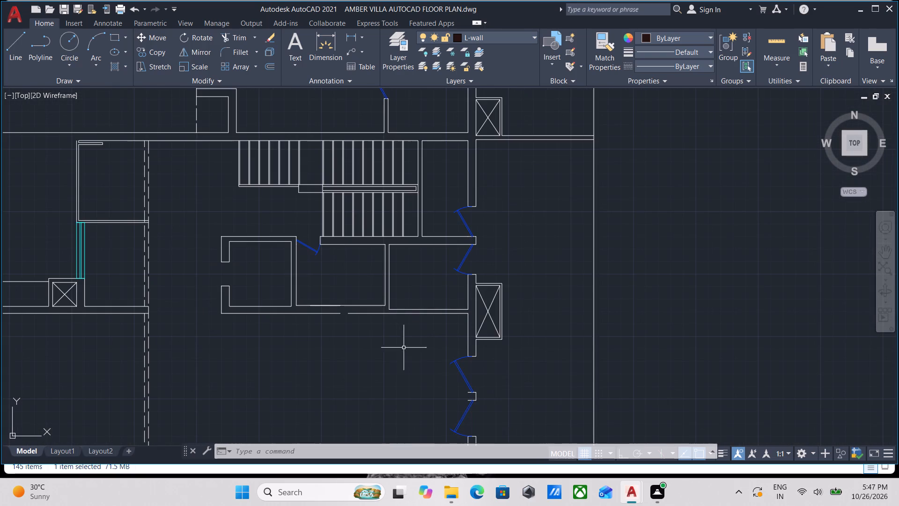
click(417, 362)
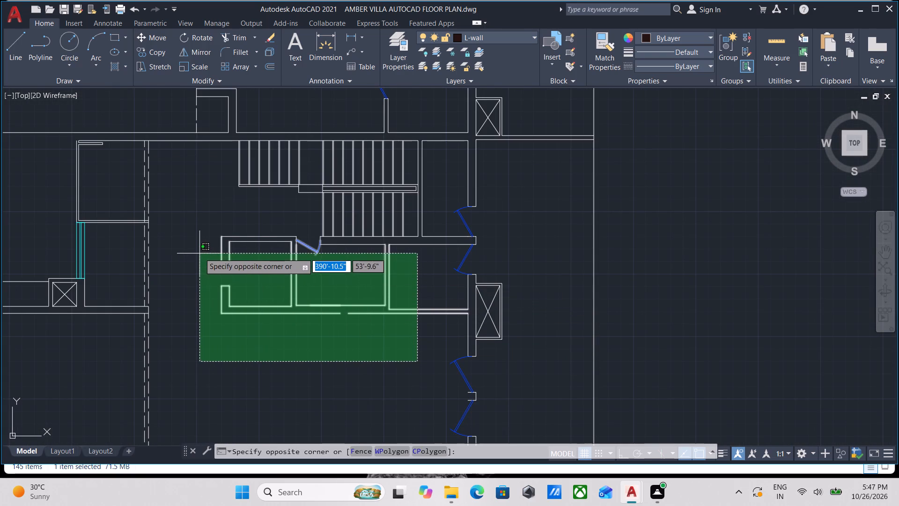
click(199, 253)
right_click(199, 253)
click(220, 275)
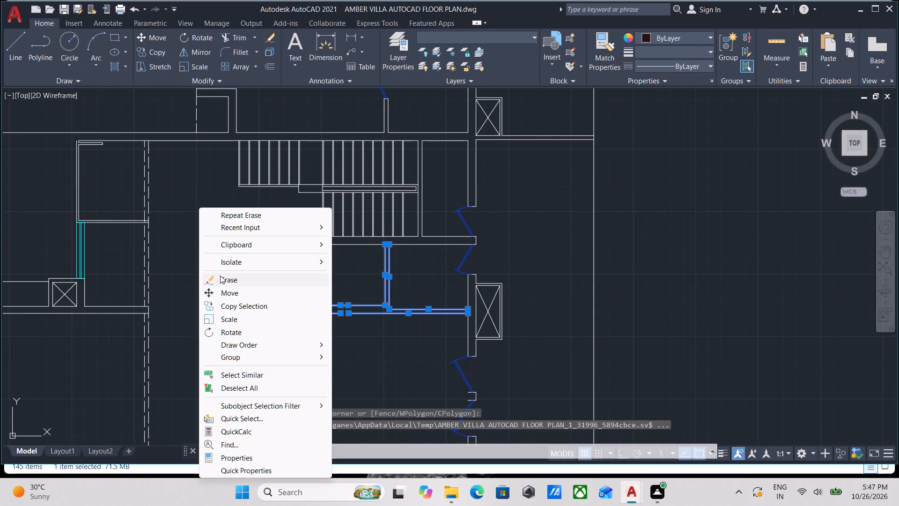
Erase the leftover wall fragment lines south-west of the staircase.
scroll(330, 254, up, 1)
scroll(272, 234, up, 2)
scroll(279, 229, down, 1)
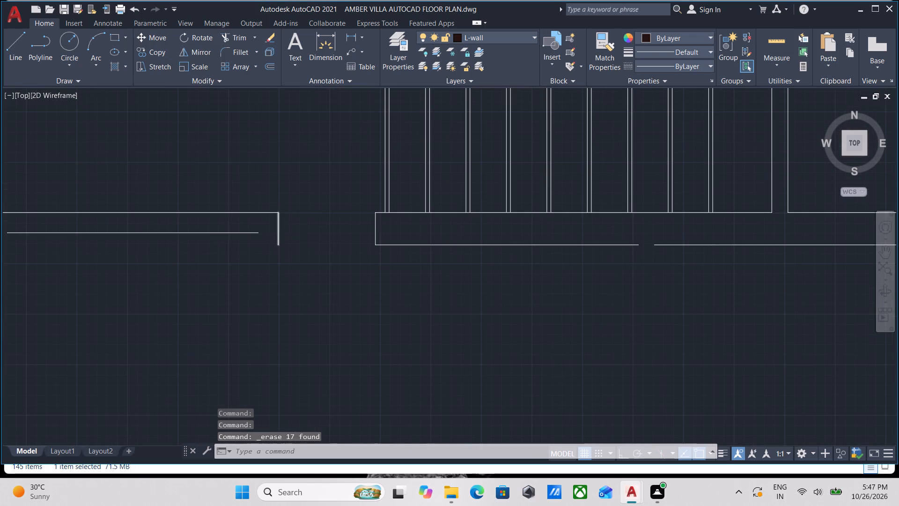
middle_drag(279, 229, 289, 247)
scroll(569, 290, down, 1)
middle_drag(571, 290, 442, 273)
scroll(438, 229, up, 3)
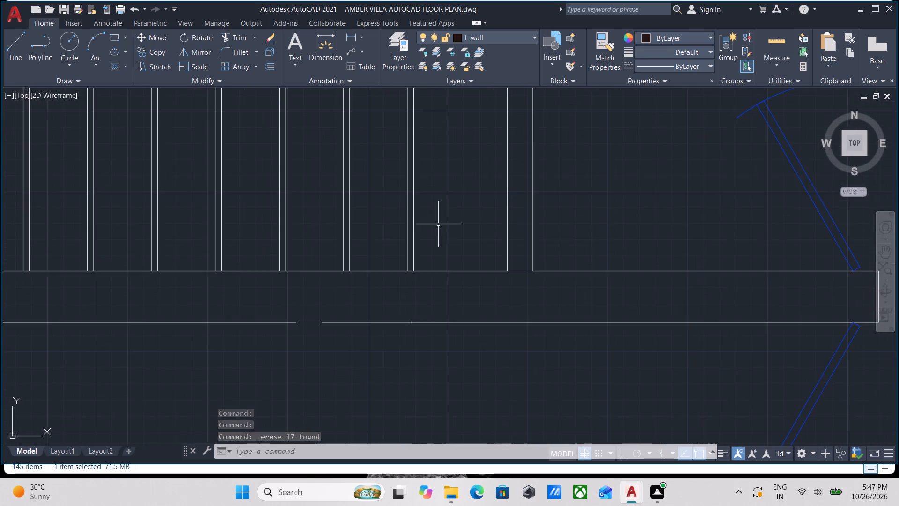
scroll(401, 218, up, 2)
scroll(409, 212, down, 3)
scroll(320, 297, down, 3)
middle_drag(330, 290, 532, 276)
scroll(386, 262, down, 2)
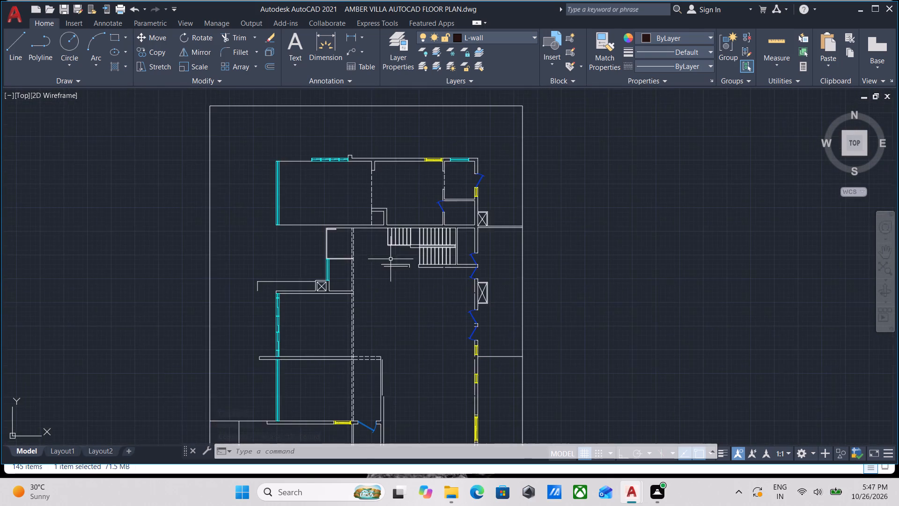
middle_drag(391, 259, 287, 248)
middle_drag(295, 242, 253, 204)
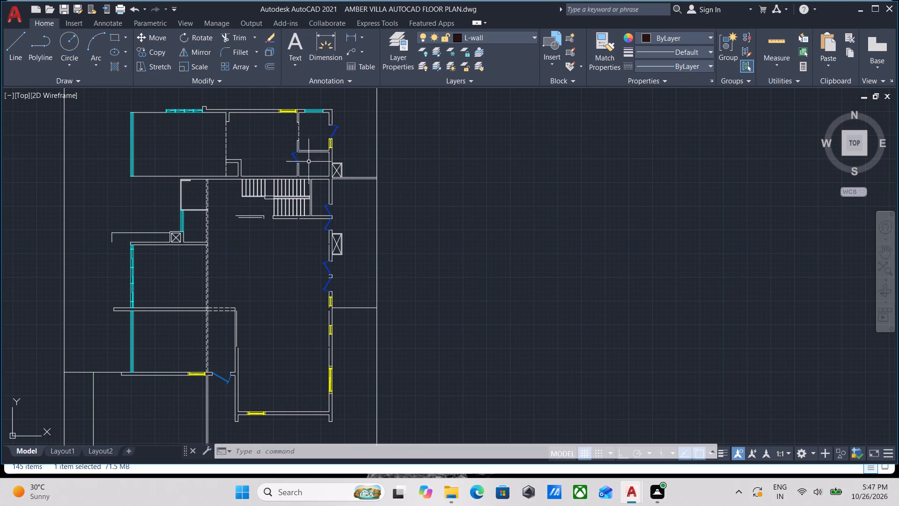
middle_drag(283, 209, 313, 179)
scroll(267, 231, up, 2)
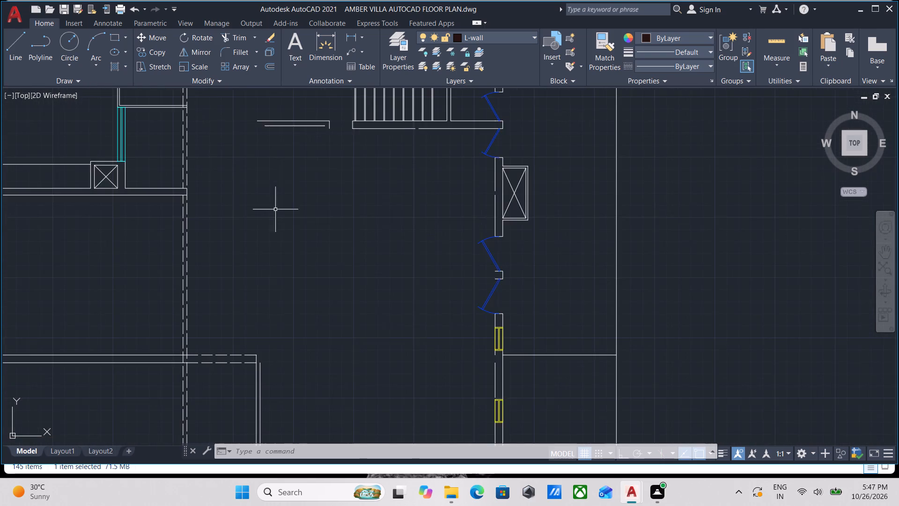
middle_drag(279, 203, 293, 300)
scroll(345, 189, up, 1)
click(348, 206)
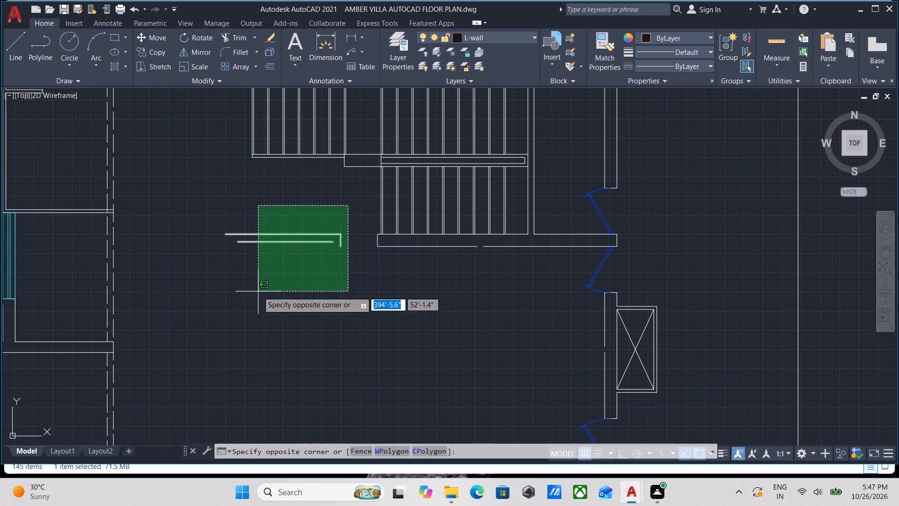
click(258, 291)
right_click(258, 291)
click(309, 93)
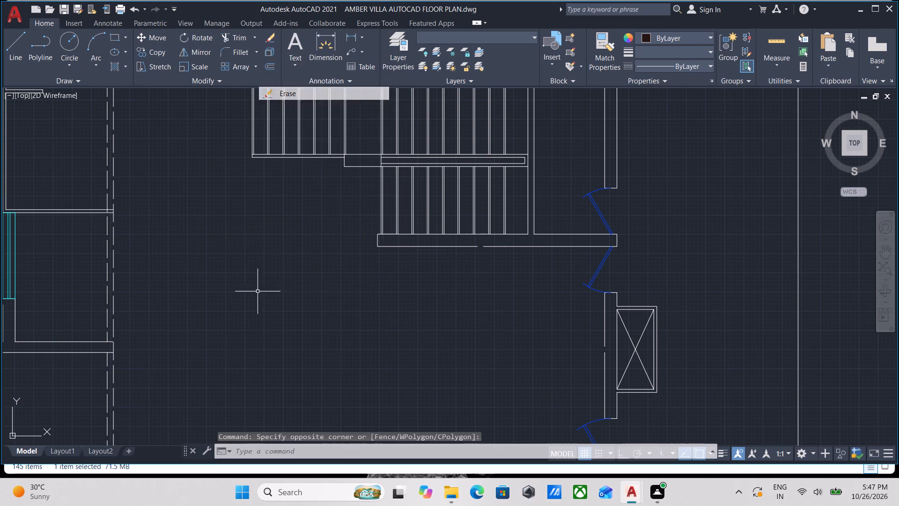
Erase the two doors in the east wall on either side of the wall south of the staircase.
scroll(521, 271, up, 2)
scroll(519, 227, down, 2)
middle_click(538, 204)
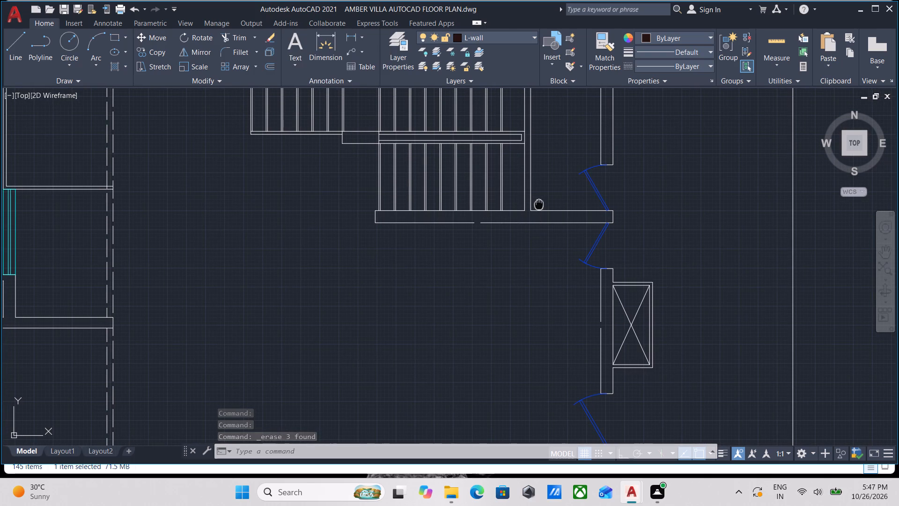
click(612, 176)
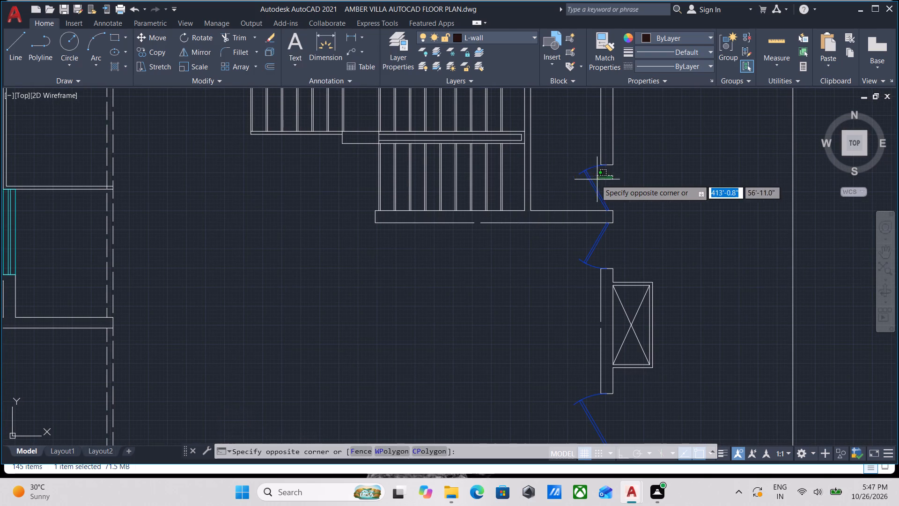
click(564, 169)
click(628, 249)
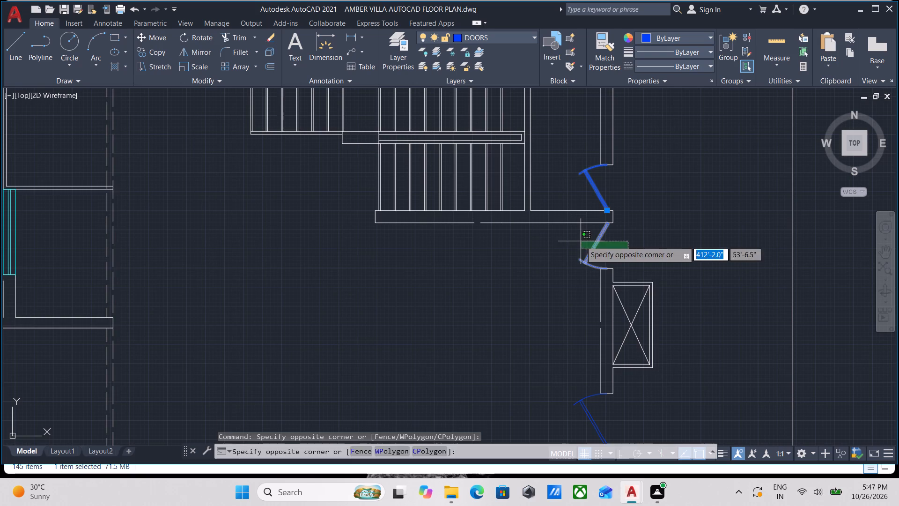
click(581, 241)
scroll(657, 250, down, 1)
middle_drag(654, 248, 618, 215)
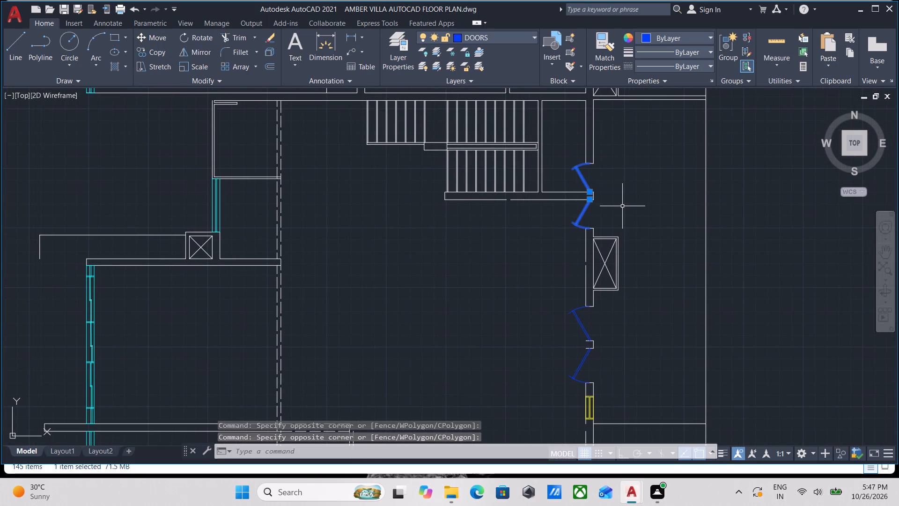
right_click(622, 206)
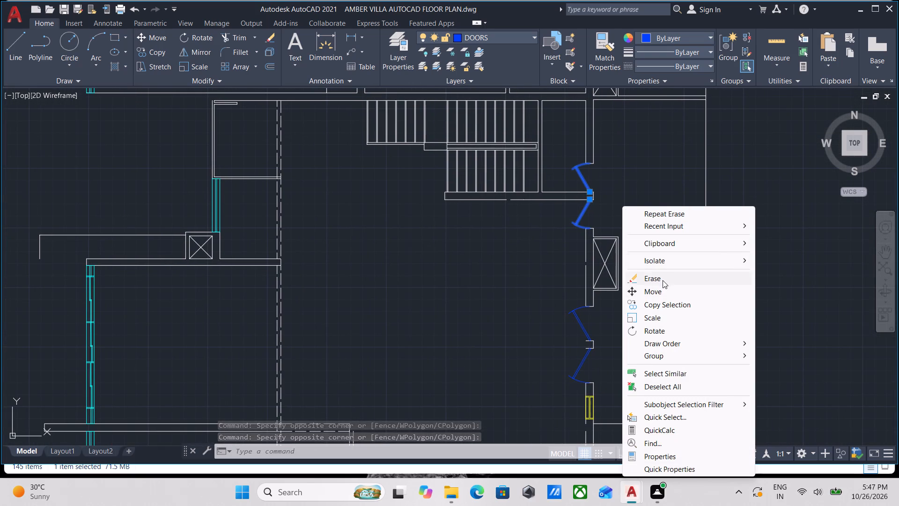
click(663, 277)
Erase the lower pair of doors in the east wall together with the short wall stub between them.
scroll(620, 201, down, 1)
middle_drag(620, 201, 618, 159)
scroll(605, 250, up, 1)
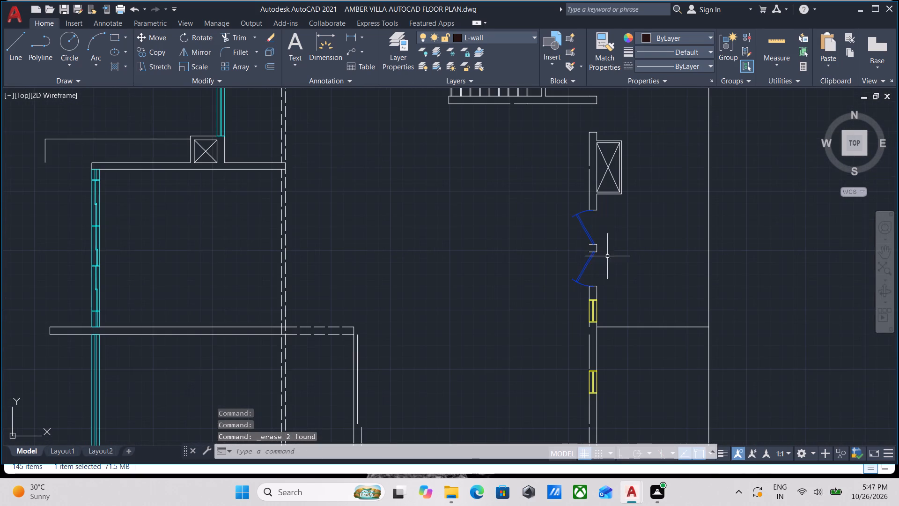
click(621, 269)
click(553, 218)
right_click(553, 218)
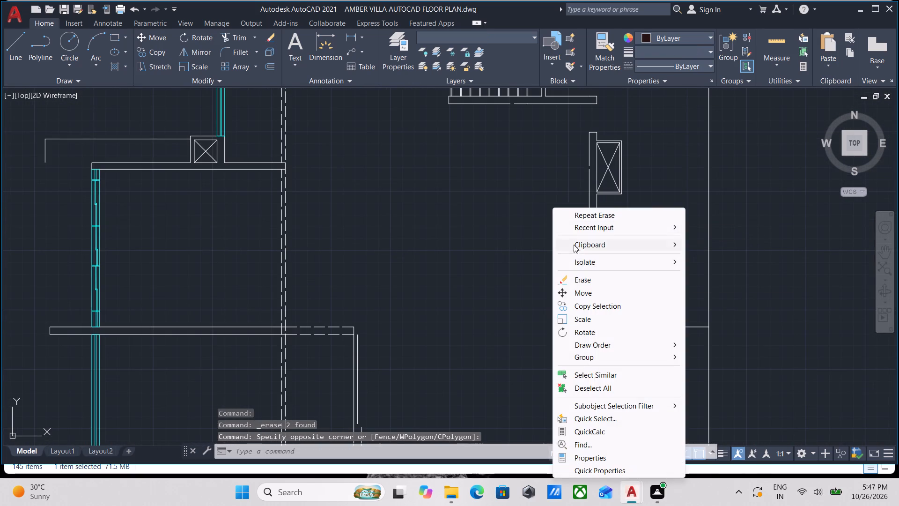
click(587, 283)
Erase the horizontal line running from the east wall to the plot boundary.
middle_drag(627, 260, 530, 129)
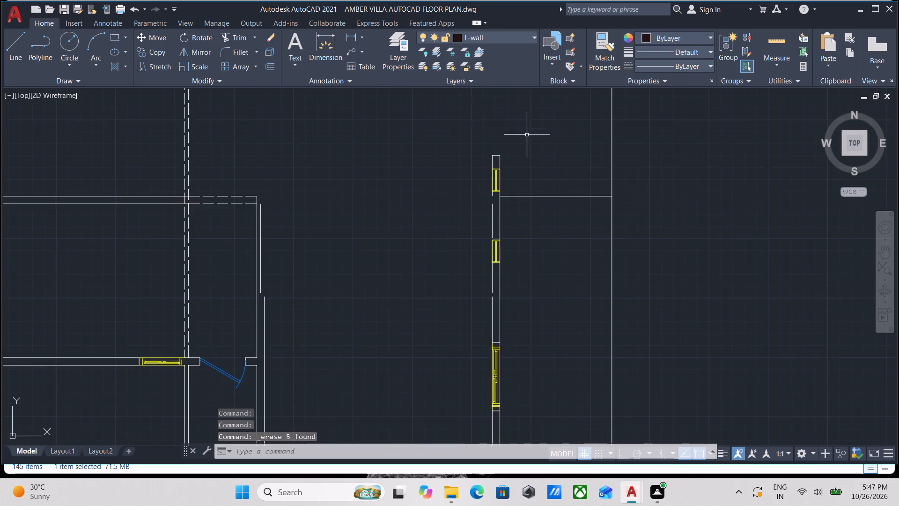
scroll(538, 209, down, 2)
click(551, 224)
click(543, 187)
right_click(543, 187)
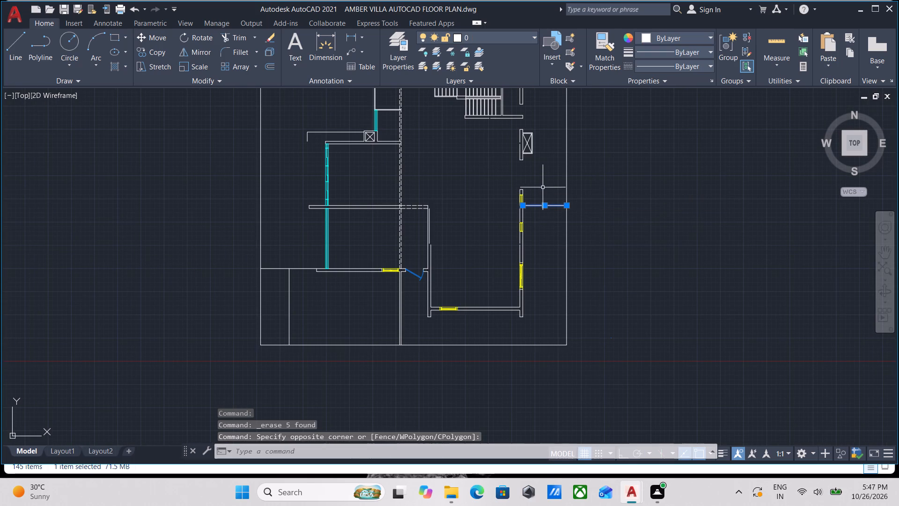
click(572, 261)
Erase the three yellow windows in the southern part of the east wall, including the large sliding window.
scroll(546, 253, up, 3)
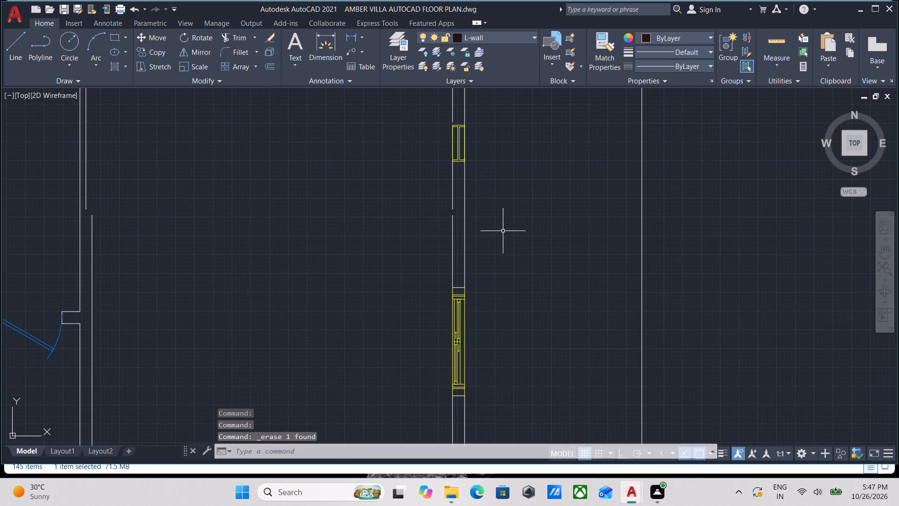
scroll(460, 215, up, 2)
middle_drag(446, 157, 463, 291)
drag(474, 236, 477, 231)
click(468, 168)
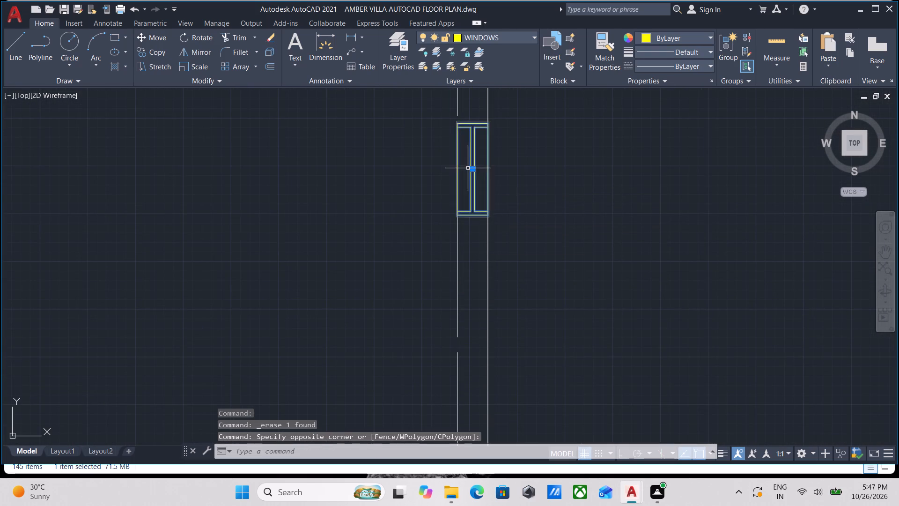
middle_drag(467, 192, 463, 368)
middle_drag(472, 263, 460, 411)
click(464, 285)
click(455, 223)
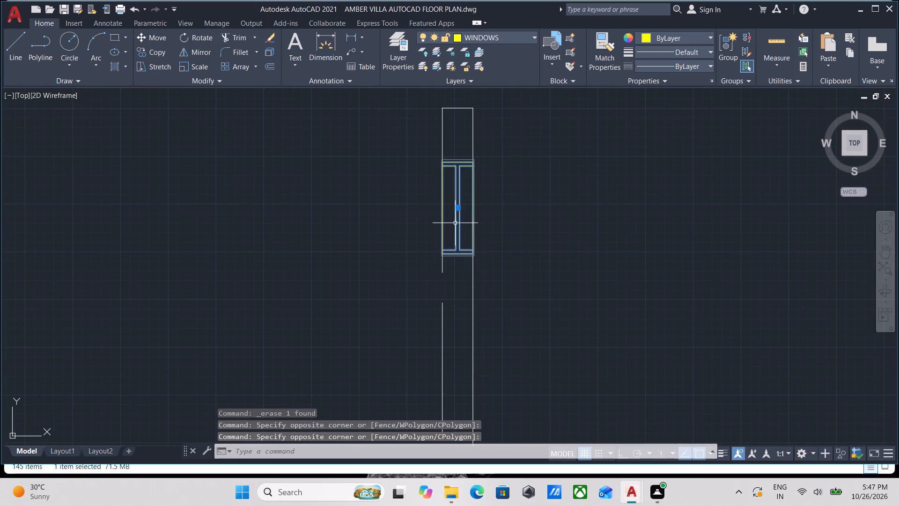
scroll(486, 320, down, 3)
middle_drag(492, 306, 557, 187)
scroll(568, 179, up, 1)
middle_drag(556, 389, 610, 185)
scroll(581, 320, up, 1)
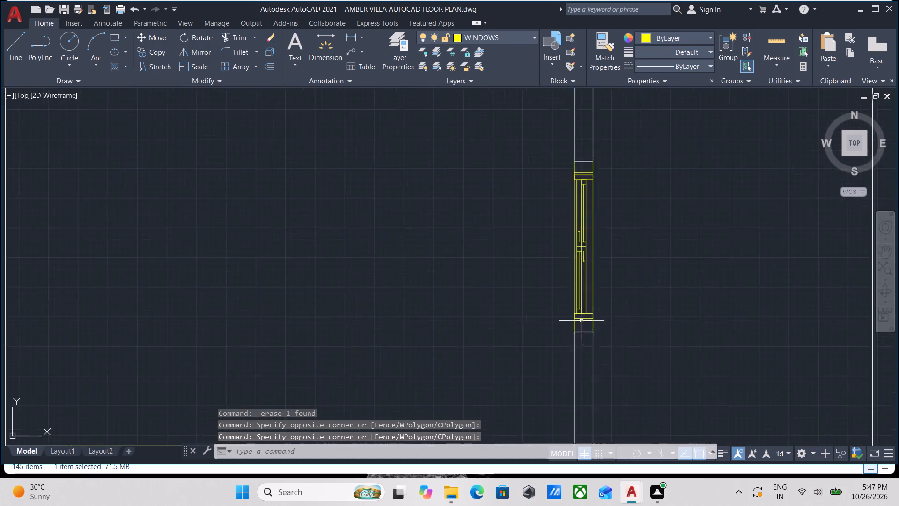
scroll(582, 321, up, 2)
click(574, 319)
click(565, 254)
scroll(565, 254, down, 3)
middle_drag(565, 254, 566, 311)
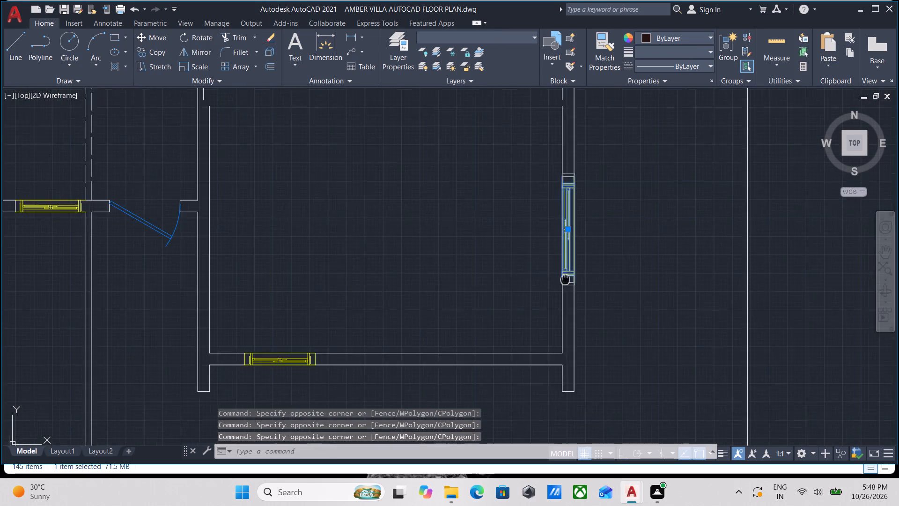
middle_drag(566, 311, 568, 438)
scroll(592, 282, down, 1)
middle_drag(592, 282, 587, 324)
right_click(644, 268)
click(661, 275)
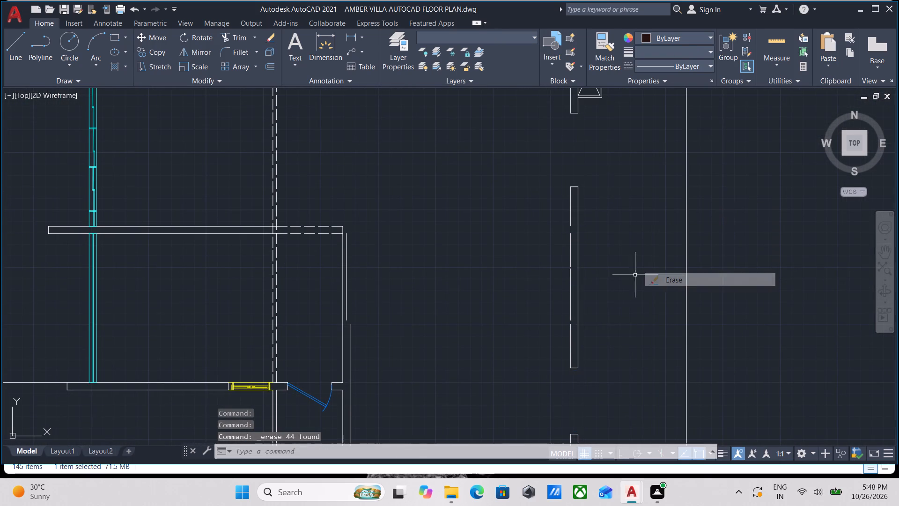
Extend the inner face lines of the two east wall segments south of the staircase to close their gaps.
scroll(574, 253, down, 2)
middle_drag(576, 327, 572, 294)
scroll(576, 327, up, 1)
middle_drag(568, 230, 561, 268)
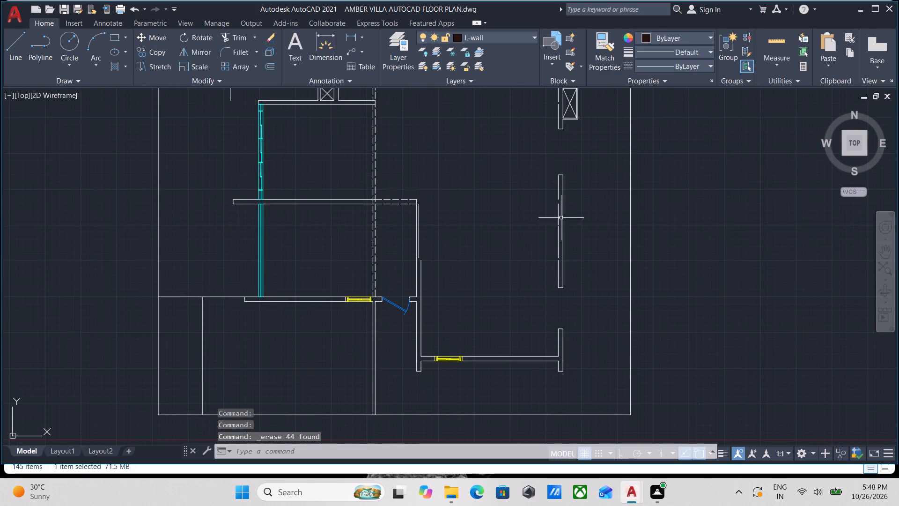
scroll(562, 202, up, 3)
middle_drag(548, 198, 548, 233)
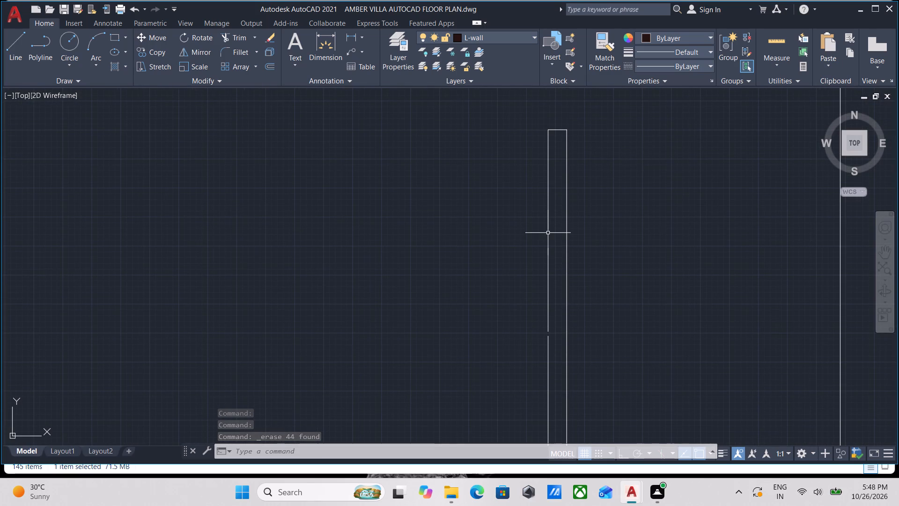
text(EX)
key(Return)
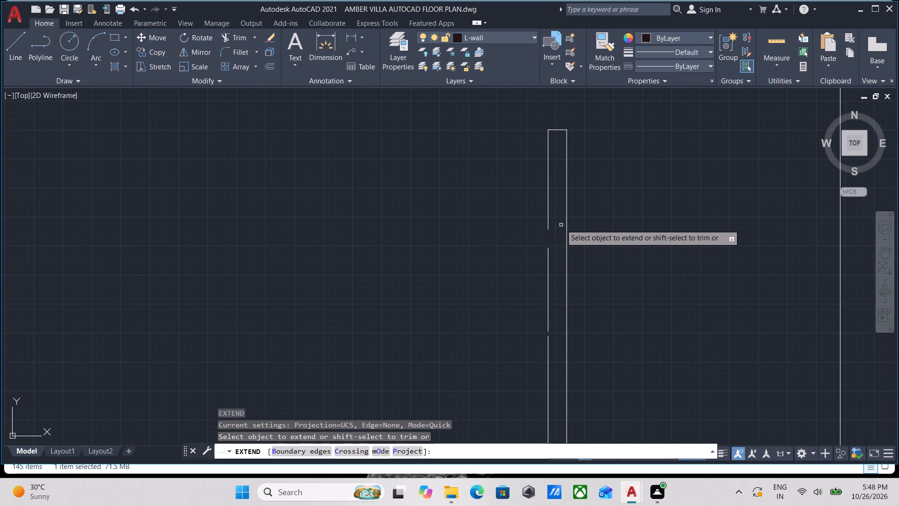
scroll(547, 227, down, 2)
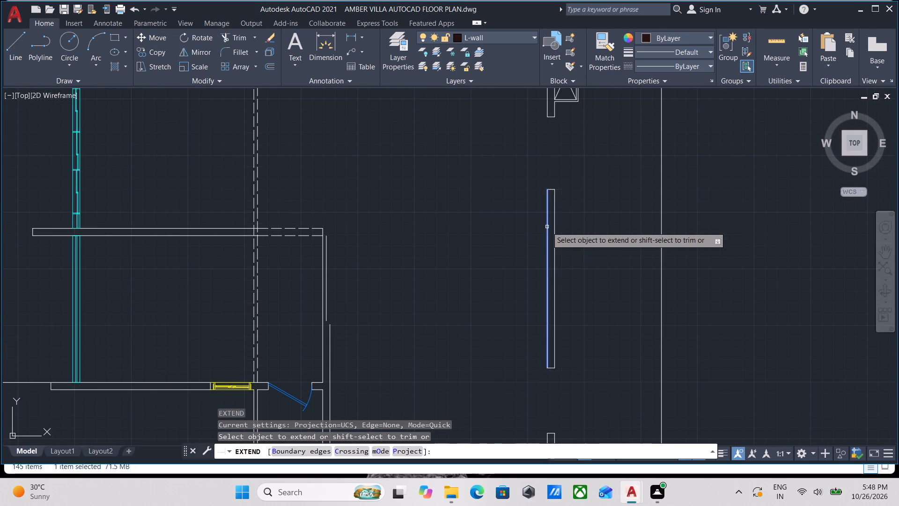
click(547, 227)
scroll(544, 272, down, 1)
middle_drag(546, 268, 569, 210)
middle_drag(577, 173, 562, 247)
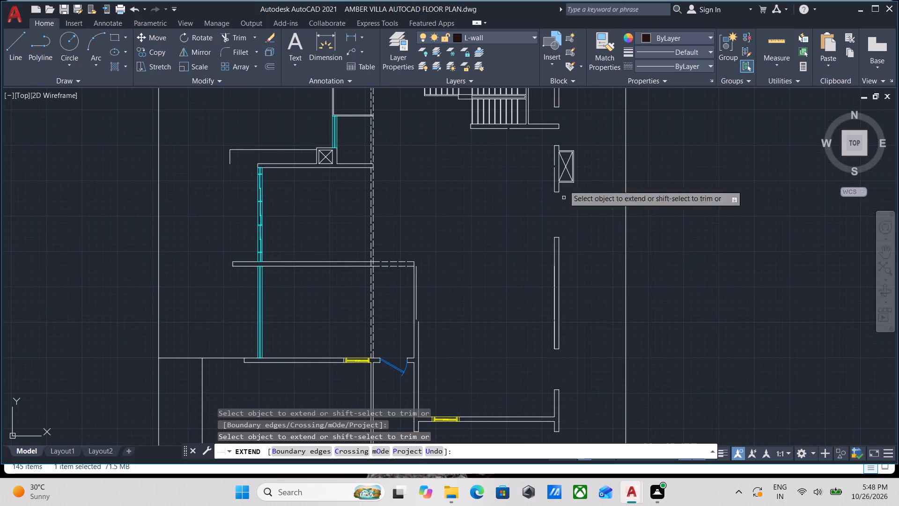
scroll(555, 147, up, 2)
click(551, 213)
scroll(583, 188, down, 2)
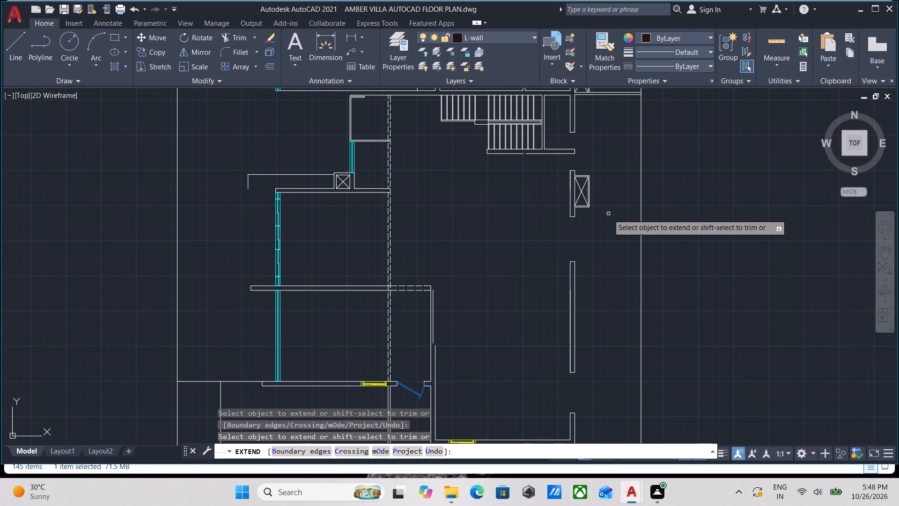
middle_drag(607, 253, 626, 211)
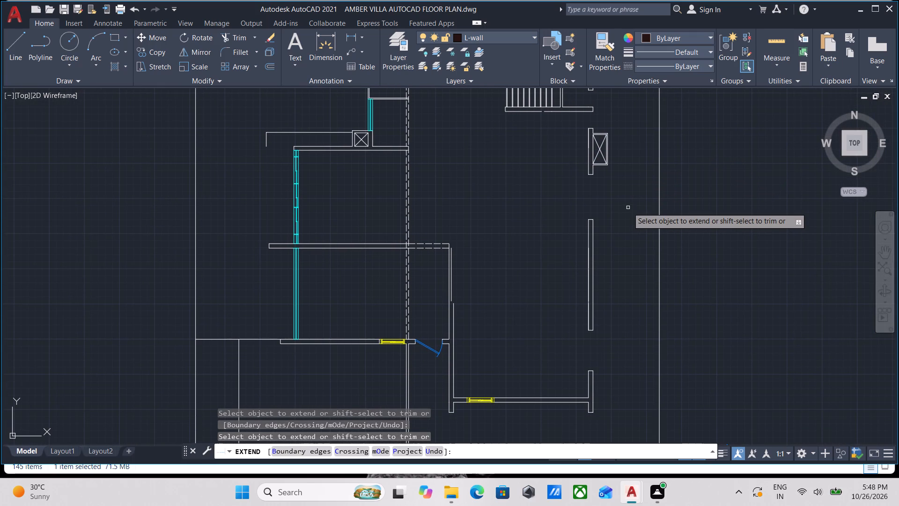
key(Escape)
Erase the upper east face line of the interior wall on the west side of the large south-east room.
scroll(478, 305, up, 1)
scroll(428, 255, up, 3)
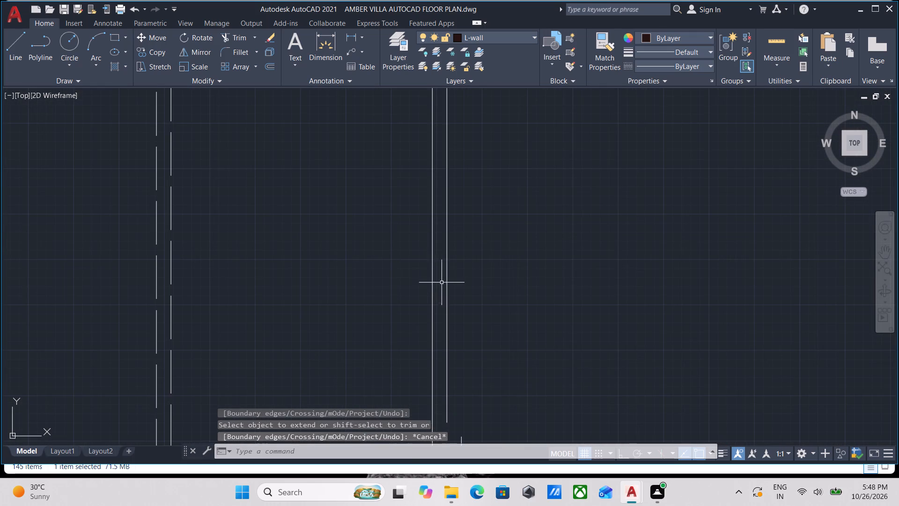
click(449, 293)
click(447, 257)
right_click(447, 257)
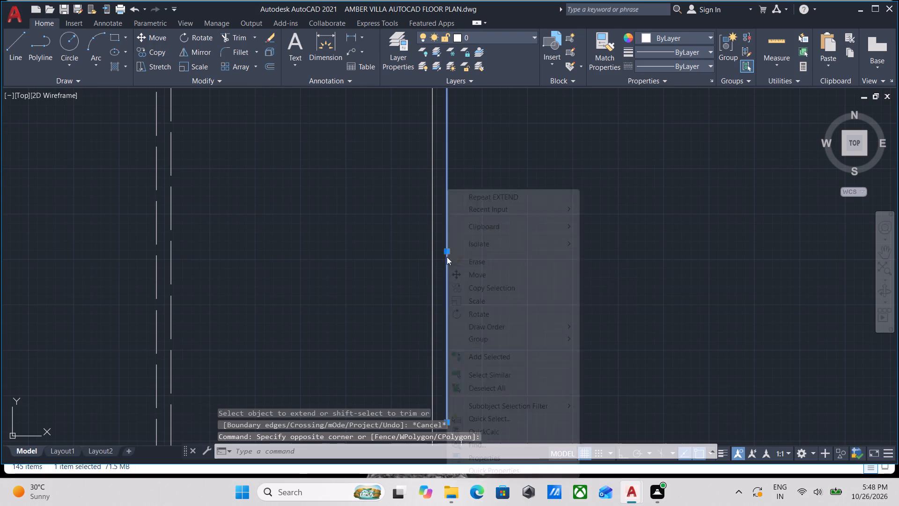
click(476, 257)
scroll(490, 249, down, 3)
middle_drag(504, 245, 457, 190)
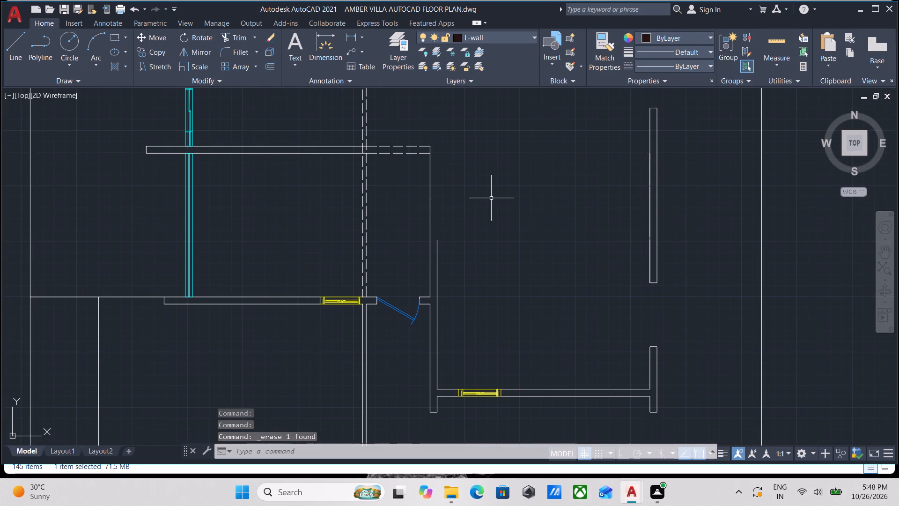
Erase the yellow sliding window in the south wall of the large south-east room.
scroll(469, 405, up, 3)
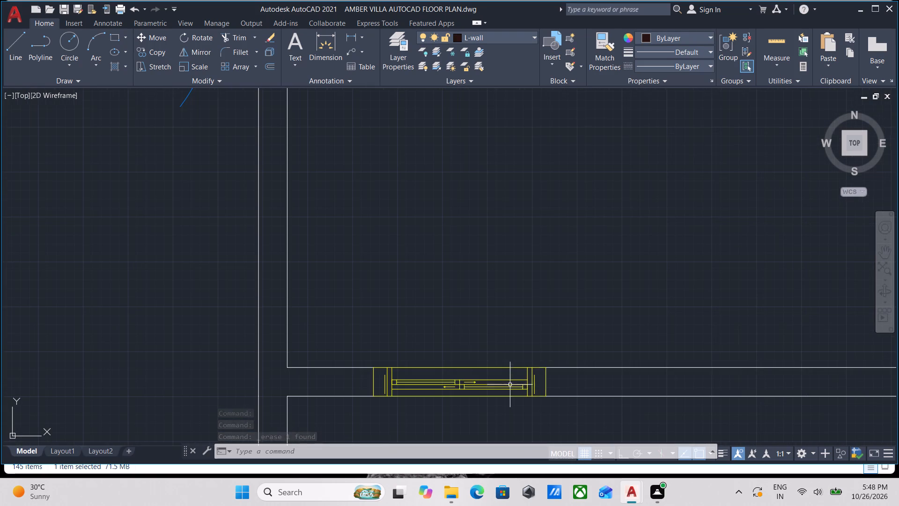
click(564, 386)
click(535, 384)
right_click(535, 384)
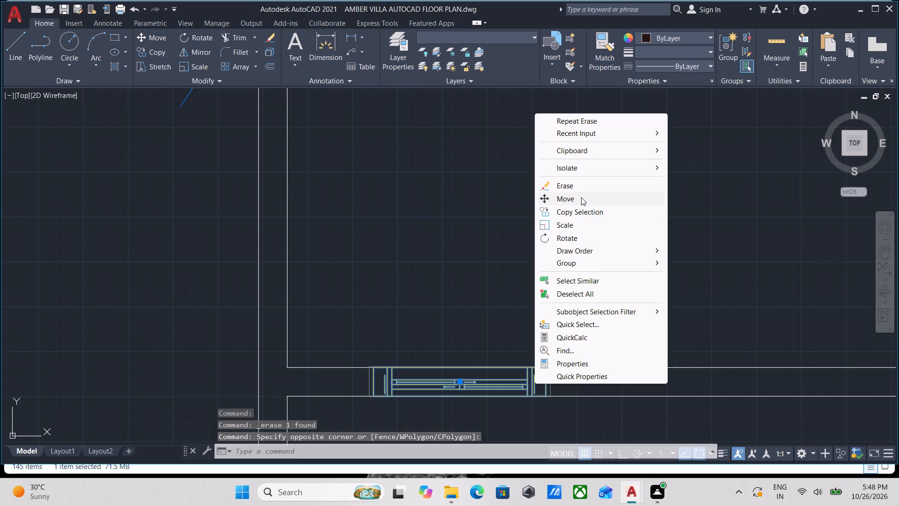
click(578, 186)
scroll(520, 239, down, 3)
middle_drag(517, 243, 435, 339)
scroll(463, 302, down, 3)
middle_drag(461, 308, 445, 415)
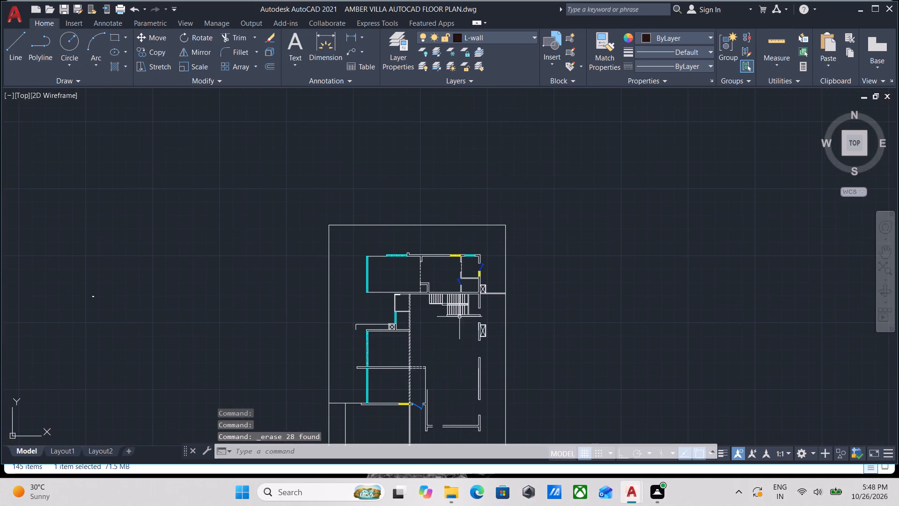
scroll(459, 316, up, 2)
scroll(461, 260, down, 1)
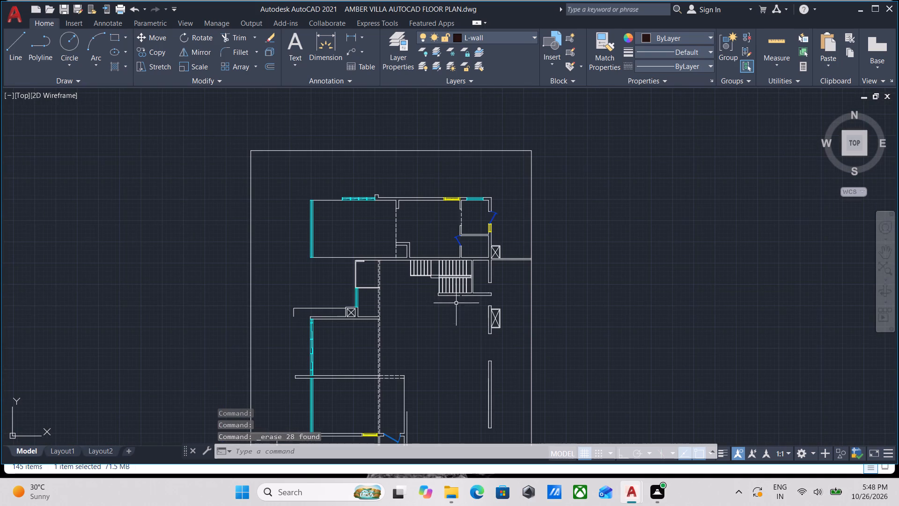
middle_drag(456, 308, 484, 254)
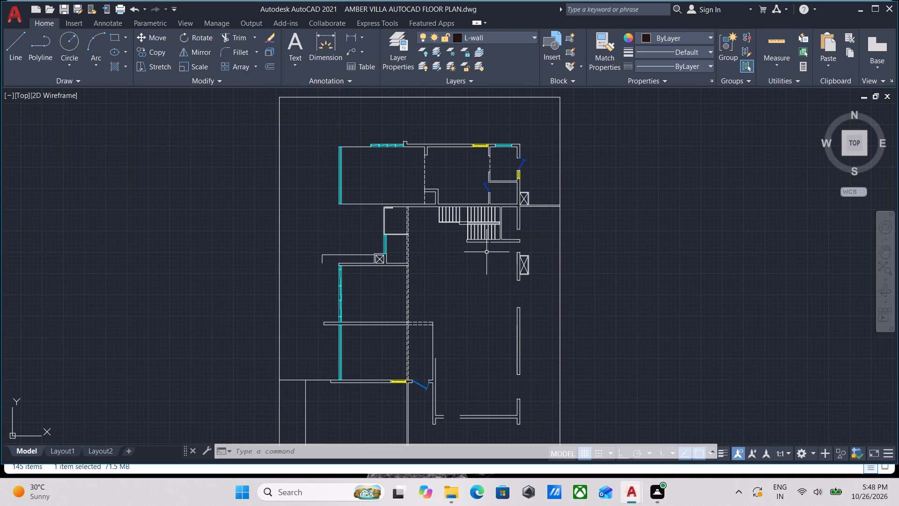
Undo the recent edits back to before the small rooms south of the staircase and the east wall openings were erased.
key(ctrl+z)
key(ctrl+z)
ctrl+scroll(504, 242, down, 5)
key(ctrl+z)
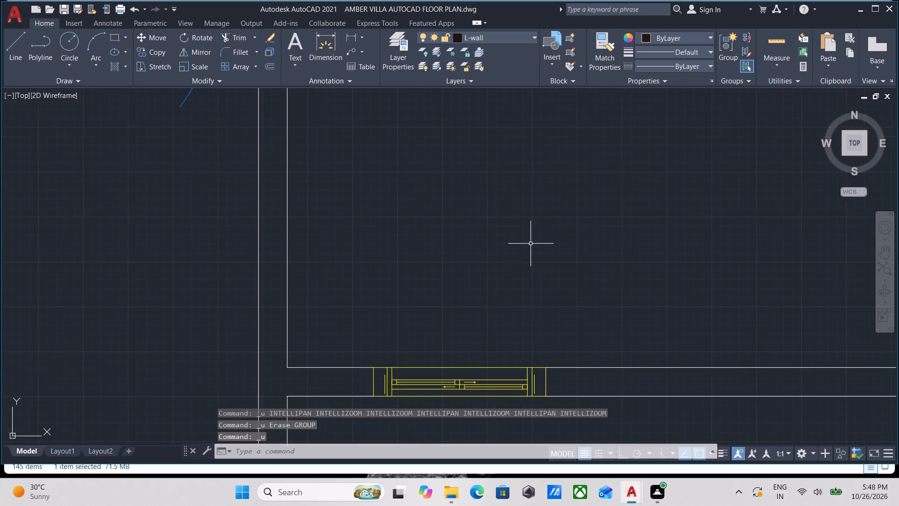
key(ctrl+z)
key(ctrl+z)
key(ctrl+z)
key(ctrl+z)
key(ctrl+z)
key(ctrl+z)
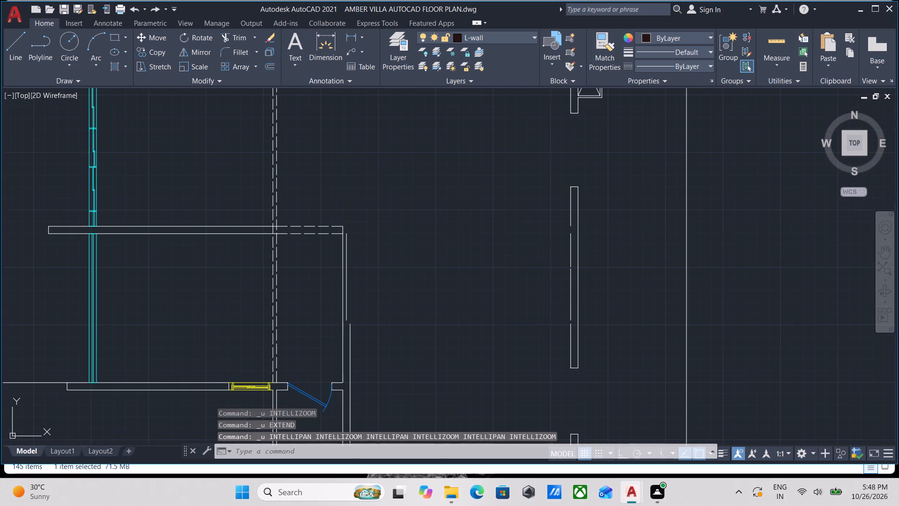
key(ctrl+z)
key(ctrl+z)
key(ctrl+z)
key(ctrl+z)
key(ctrl+z)
key(ctrl+z)
key(ctrl+z)
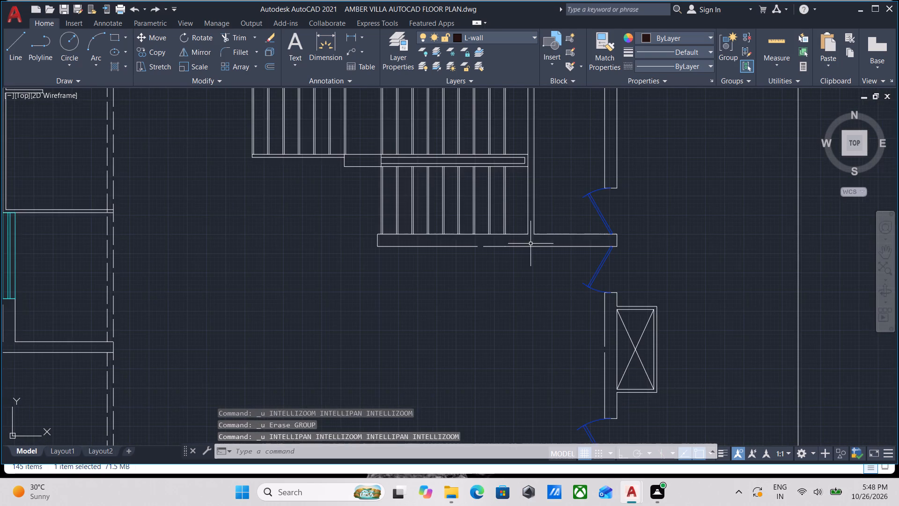
key(ctrl+z)
key(ctrl+z)
key(ctrl+z)
key(ctrl+z)
scroll(531, 244, down, 2)
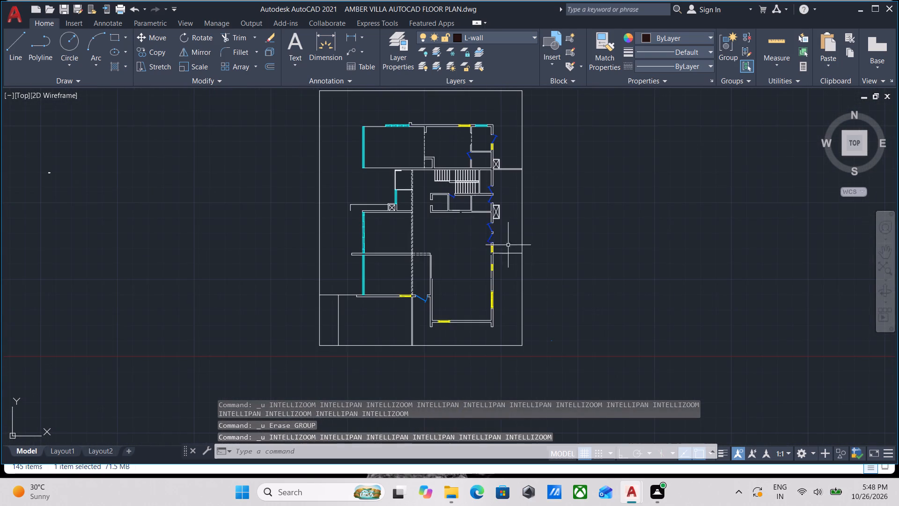
Erase the lower pair of doors in the east wall together with the short wall stub between them.
scroll(475, 231, up, 3)
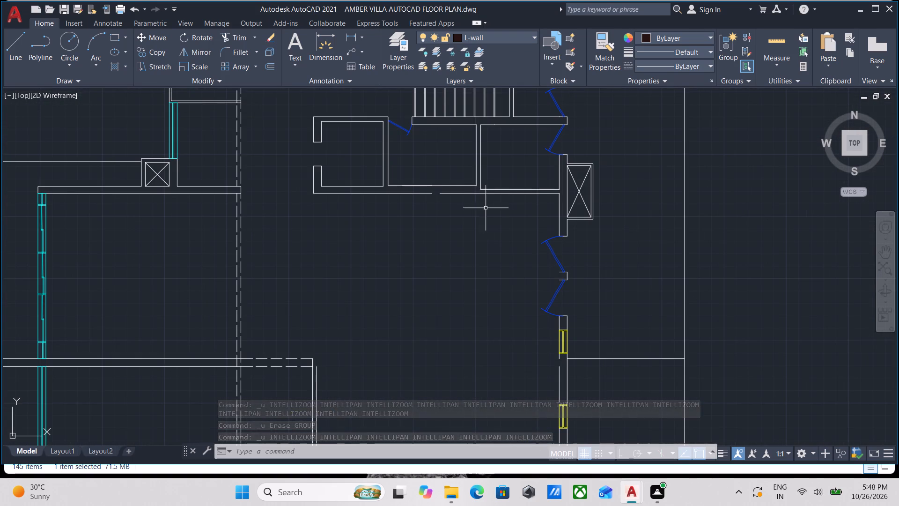
scroll(442, 197, up, 1)
scroll(451, 197, down, 1)
middle_drag(451, 197, 342, 252)
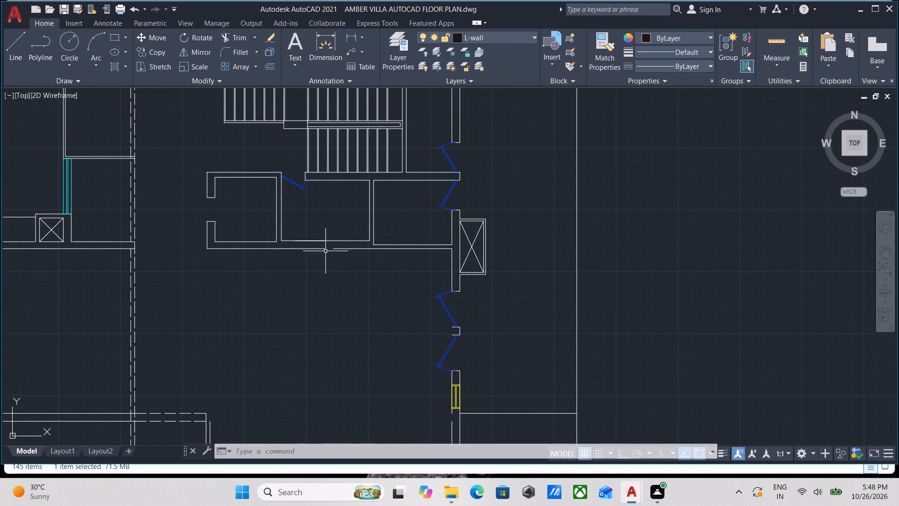
scroll(324, 251, up, 1)
scroll(324, 251, down, 2)
middle_drag(324, 251, 353, 179)
click(452, 248)
click(409, 208)
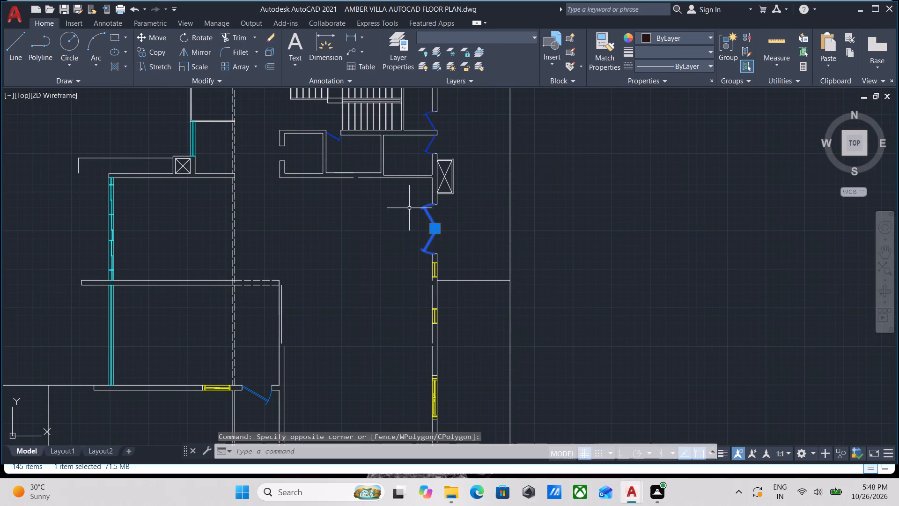
right_click(409, 208)
click(471, 280)
Erase the horizontal line running from the southern part of the east wall to the plot boundary.
scroll(442, 249, down, 1)
middle_drag(442, 249, 455, 218)
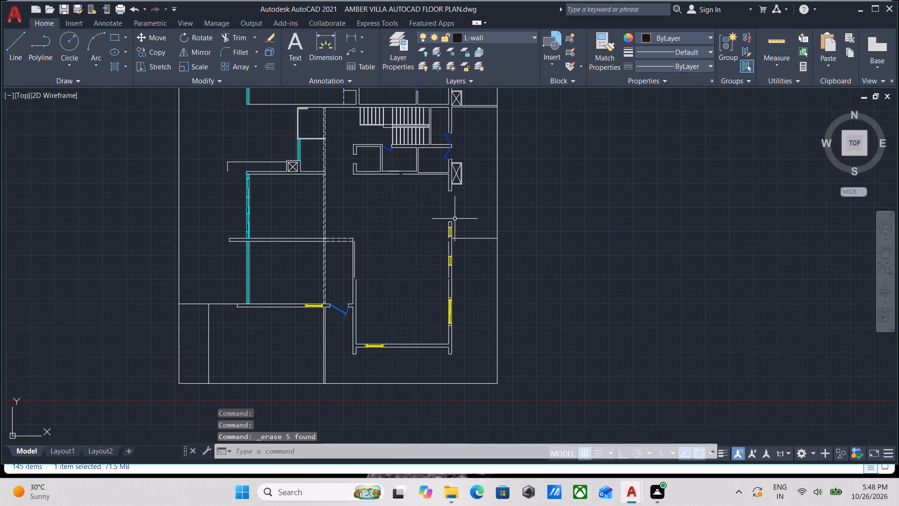
click(480, 253)
click(470, 206)
right_click(470, 206)
click(505, 246)
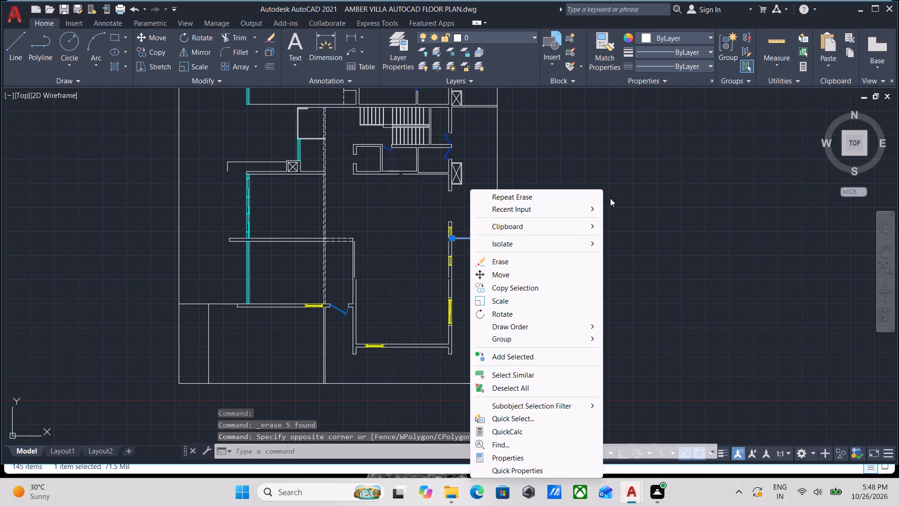
key(Escape)
scroll(481, 248, up, 2)
right_click(482, 231)
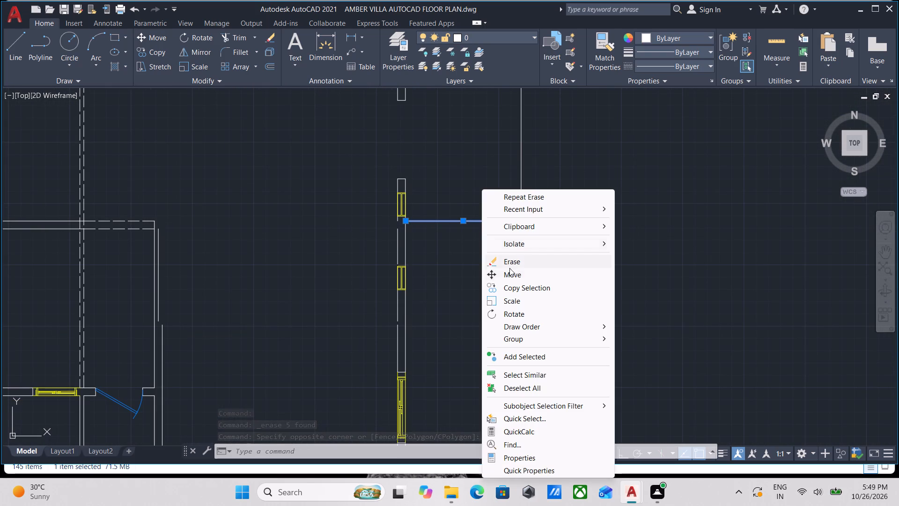
click(518, 262)
Erase the three yellow windows in the southern part of the east wall, including the large sliding window.
scroll(376, 216, up, 3)
middle_drag(391, 226, 392, 293)
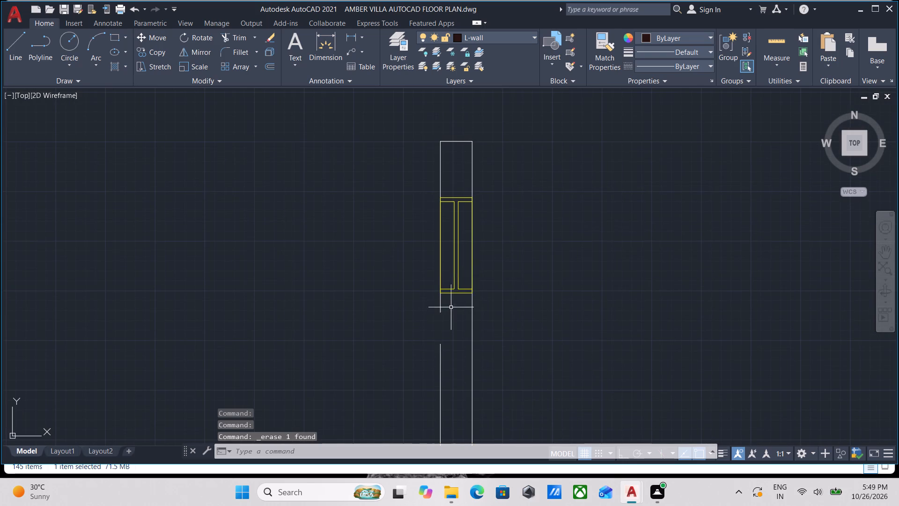
click(460, 306)
click(456, 262)
scroll(460, 317, down, 1)
middle_drag(460, 317, 463, 226)
middle_drag(461, 415, 463, 411)
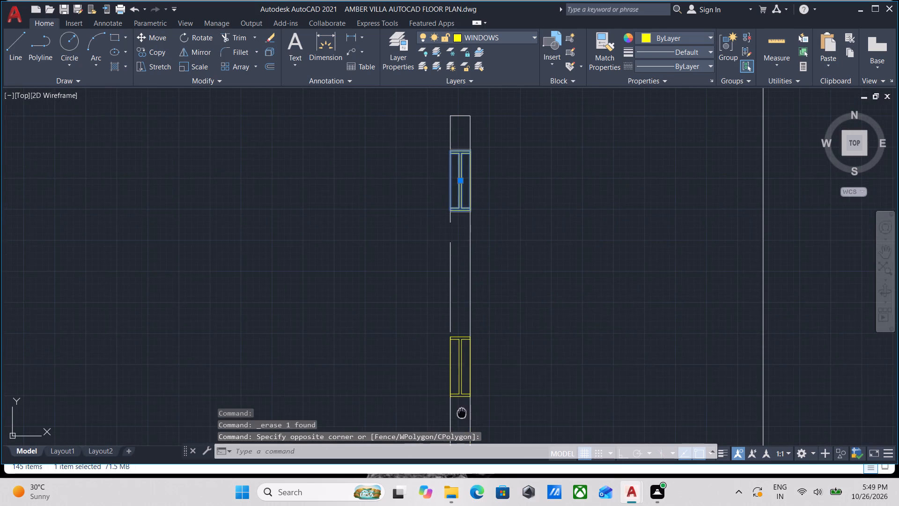
middle_drag(463, 411, 480, 290)
click(482, 286)
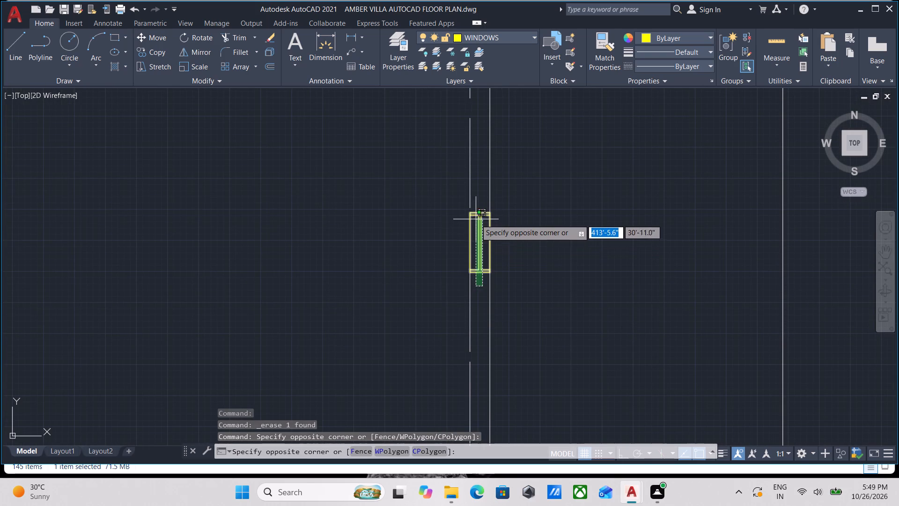
click(476, 209)
scroll(484, 357, down, 1)
middle_drag(484, 357, 491, 257)
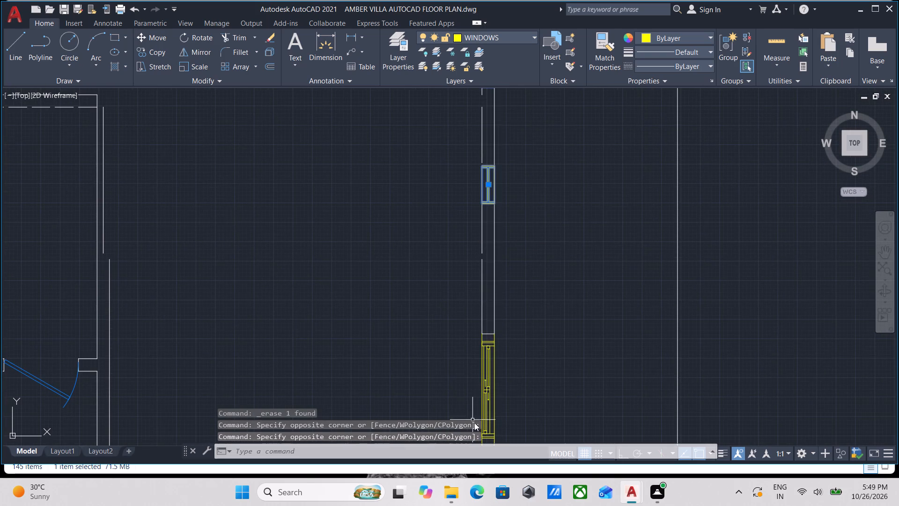
middle_drag(485, 409, 520, 271)
scroll(530, 305, up, 2)
click(513, 333)
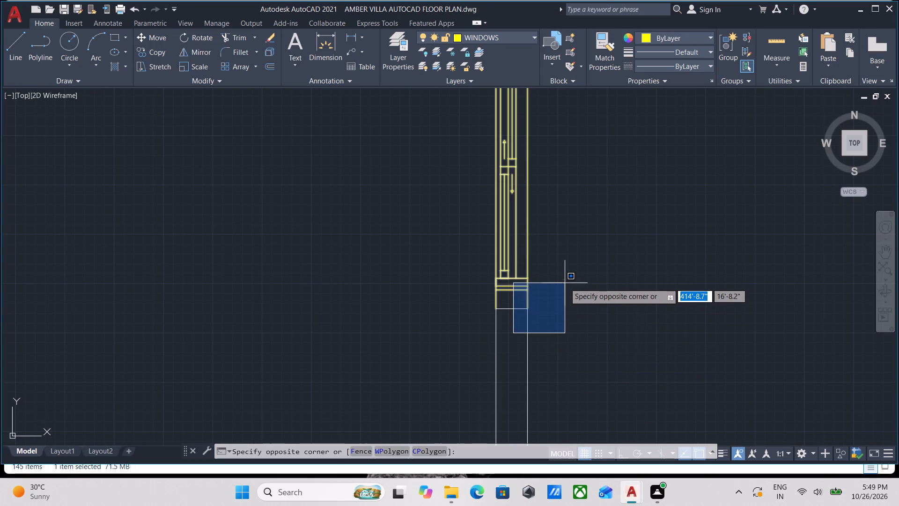
middle_drag(514, 303, 507, 404)
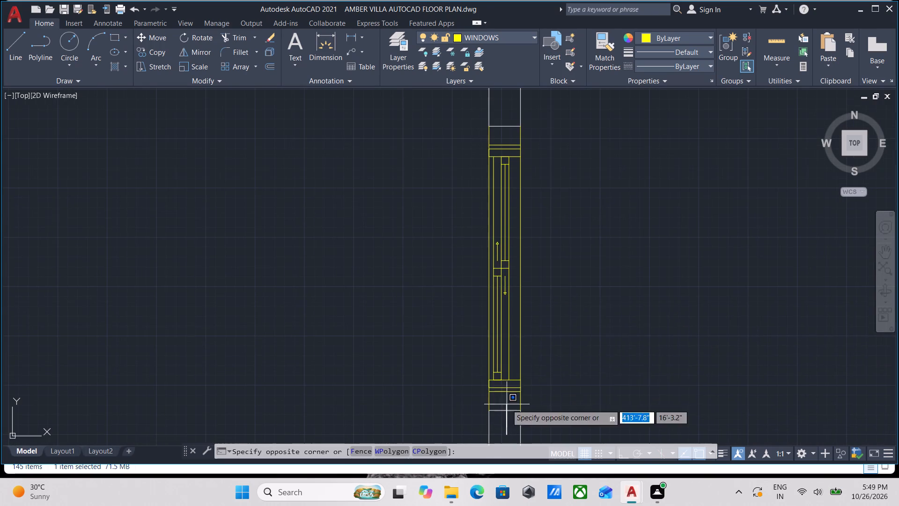
middle_drag(500, 300, 504, 420)
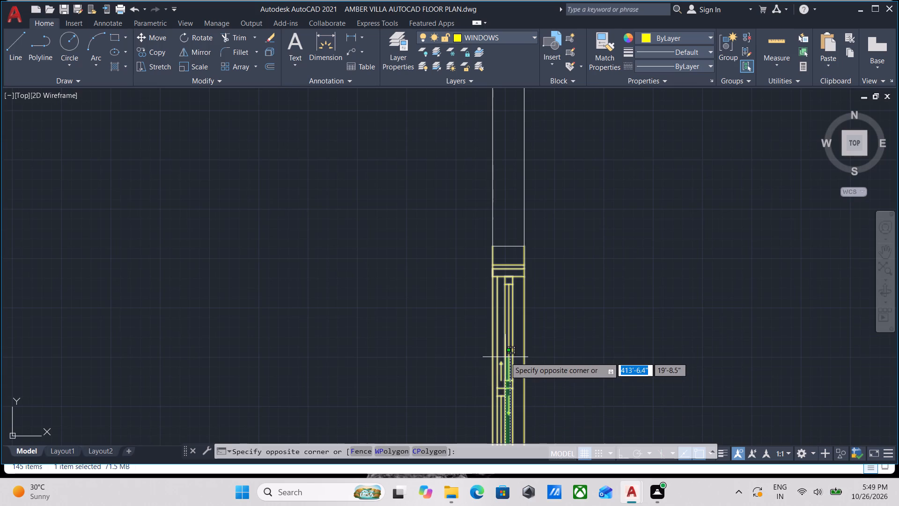
click(504, 320)
right_click(504, 320)
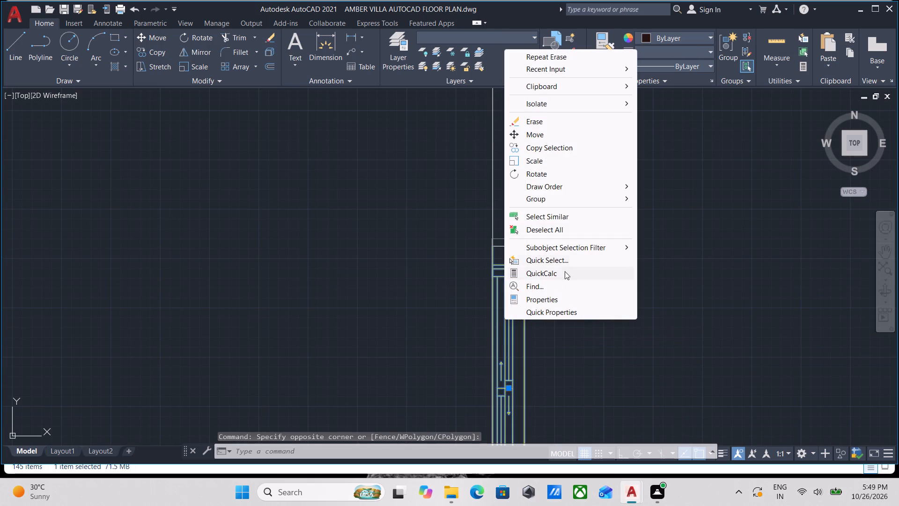
click(558, 117)
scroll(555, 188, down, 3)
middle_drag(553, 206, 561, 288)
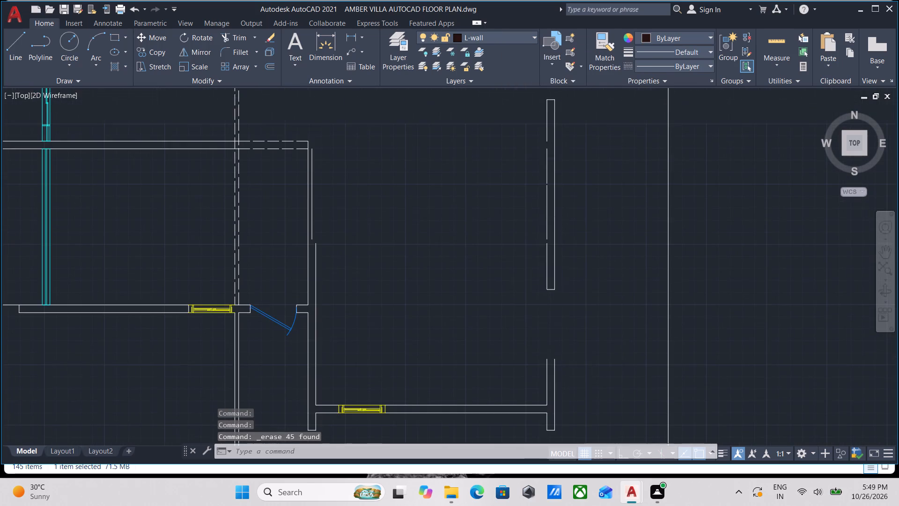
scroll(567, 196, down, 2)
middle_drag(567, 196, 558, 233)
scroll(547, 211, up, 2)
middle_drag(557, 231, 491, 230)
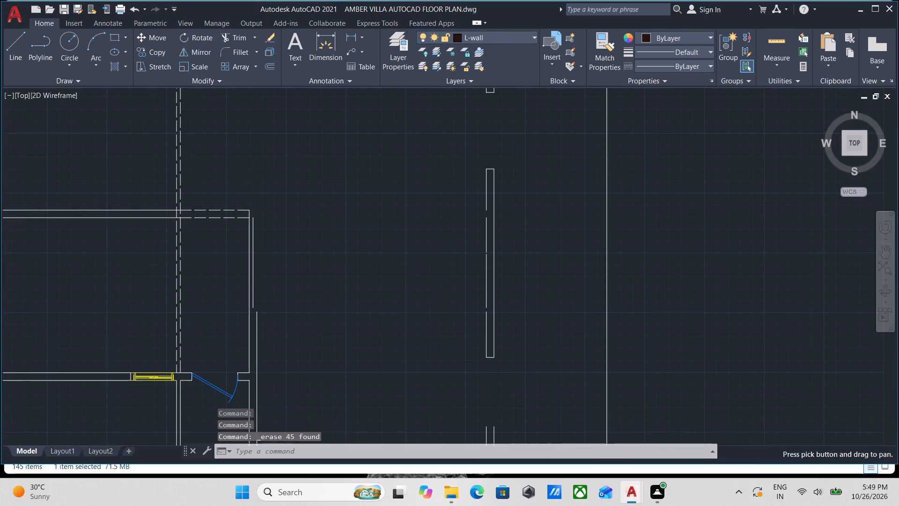
Extend the inner face line of the isolated east wall segment to close the break in it.
text(EX)
key(Return)
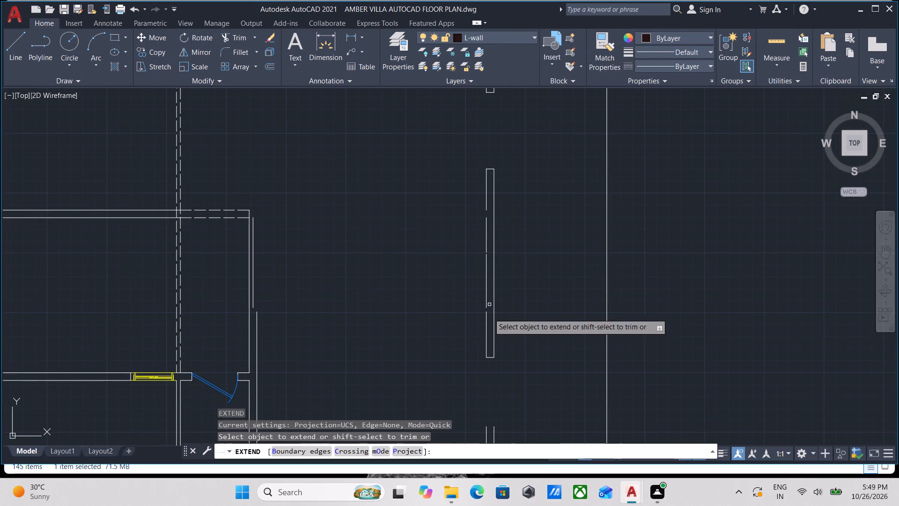
click(486, 334)
scroll(550, 213, down, 2)
middle_drag(550, 213, 551, 197)
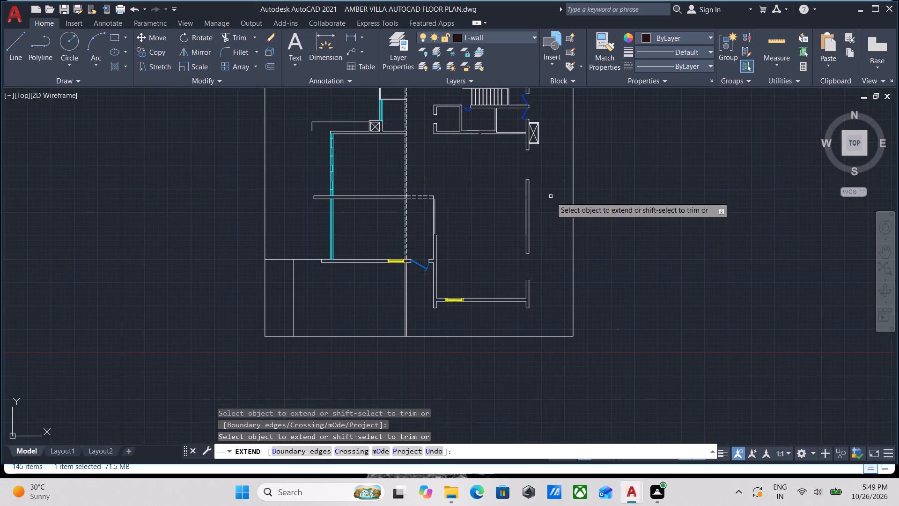
scroll(531, 290, up, 2)
key(Escape)
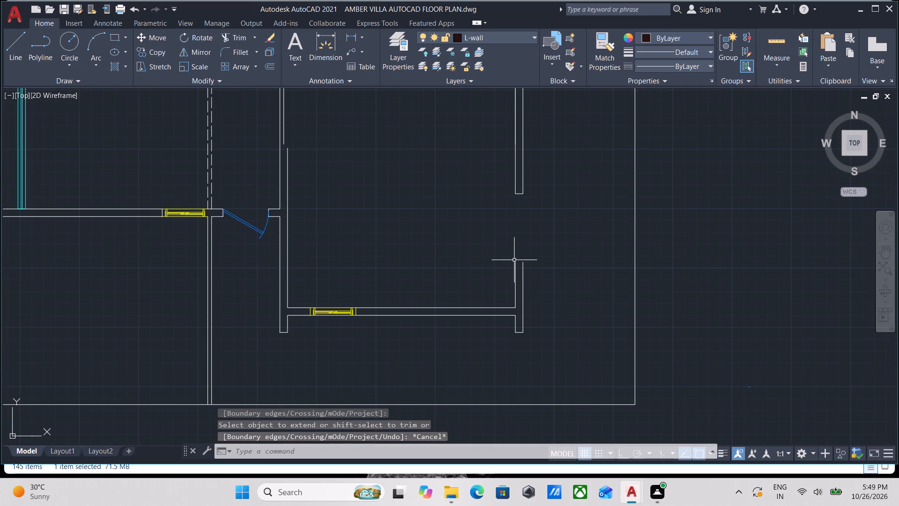
Erase the yellow window in the south wall of the southeast room, including its end lines.
middle_drag(474, 305, 537, 285)
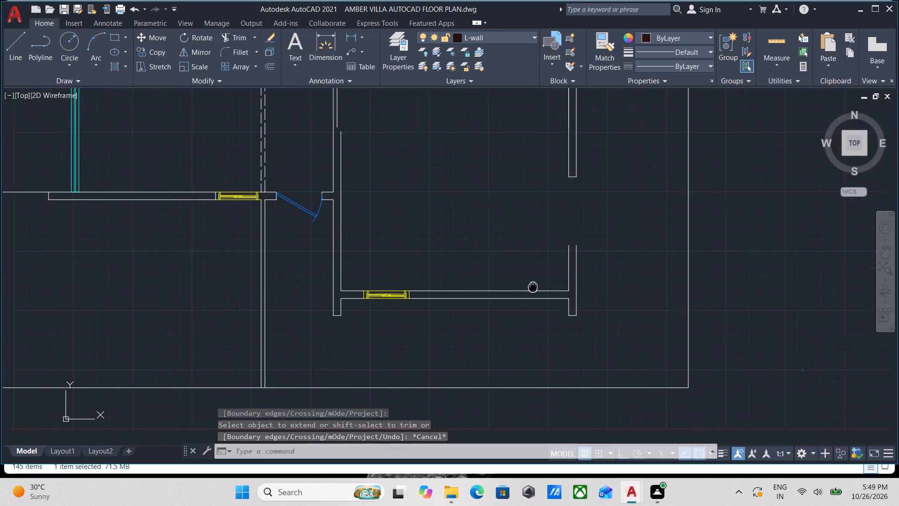
middle_drag(537, 285, 545, 279)
scroll(448, 283, up, 3)
scroll(362, 313, up, 2)
click(368, 304)
click(283, 284)
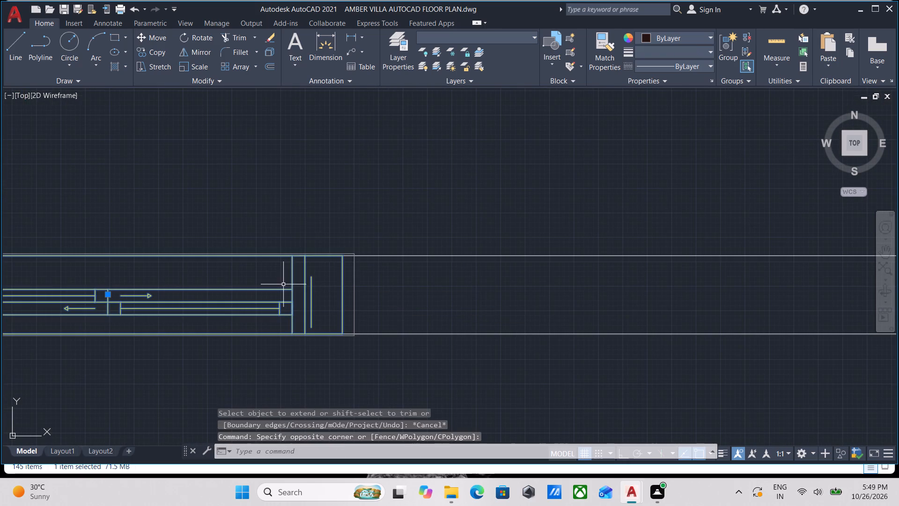
right_click(283, 284)
click(324, 81)
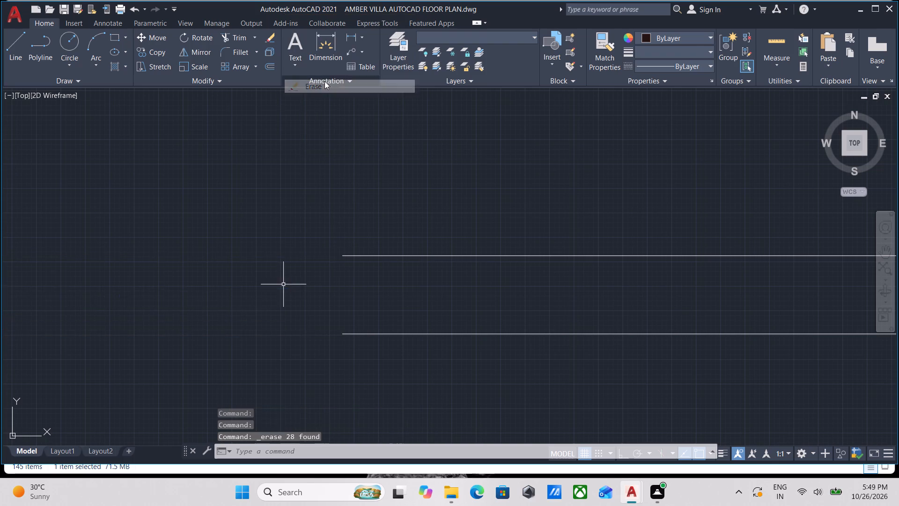
Extend both face lines of the south wall across the erased window's opening to the west wall.
scroll(359, 172, down, 2)
scroll(391, 231, down, 1)
middle_drag(391, 231, 394, 241)
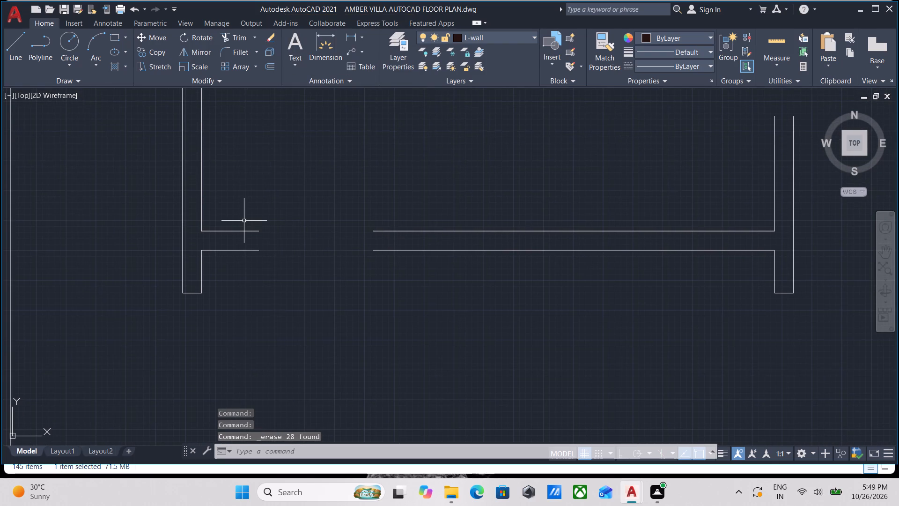
key(w)
key(Escape)
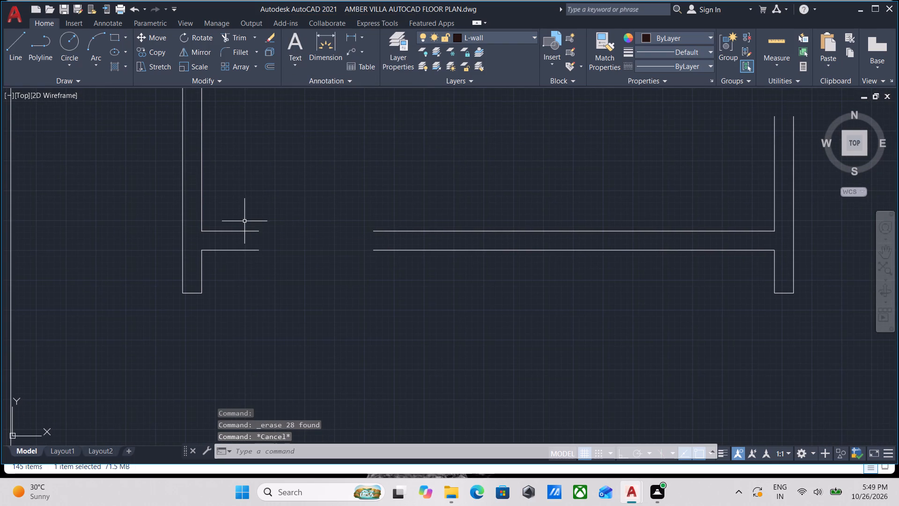
key(e)
key(x)
key(Return)
click(251, 231)
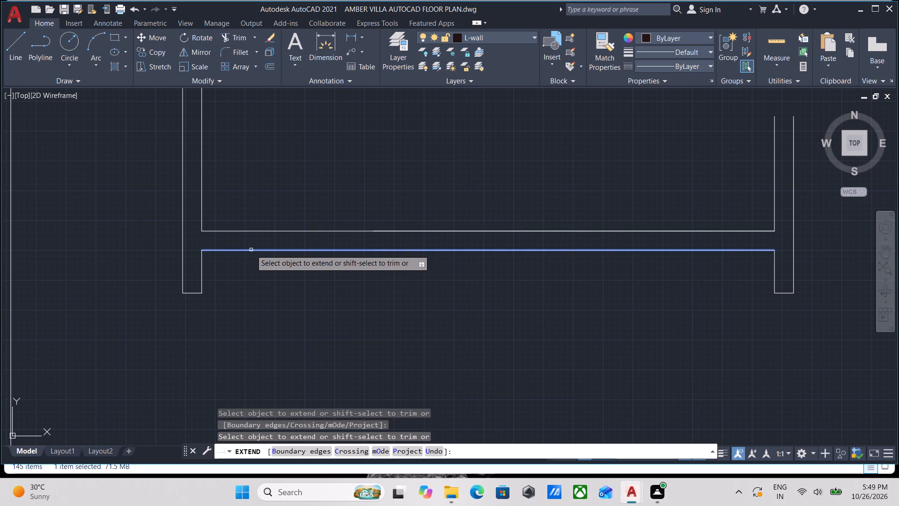
click(251, 250)
scroll(340, 242, down, 2)
key(Escape)
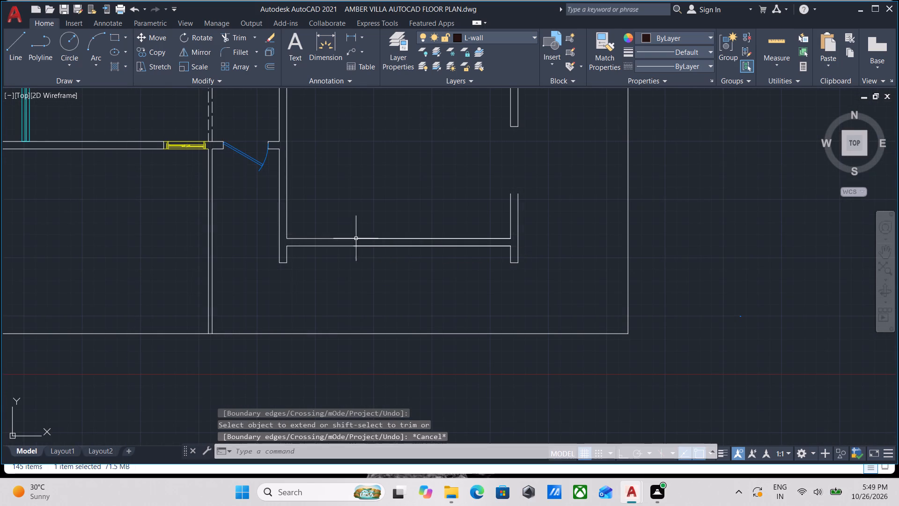
Stretch the west ends of the two overlapping leftover lines away from the south wall's inner and outer faces.
scroll(379, 239, up, 3)
click(376, 251)
click(349, 201)
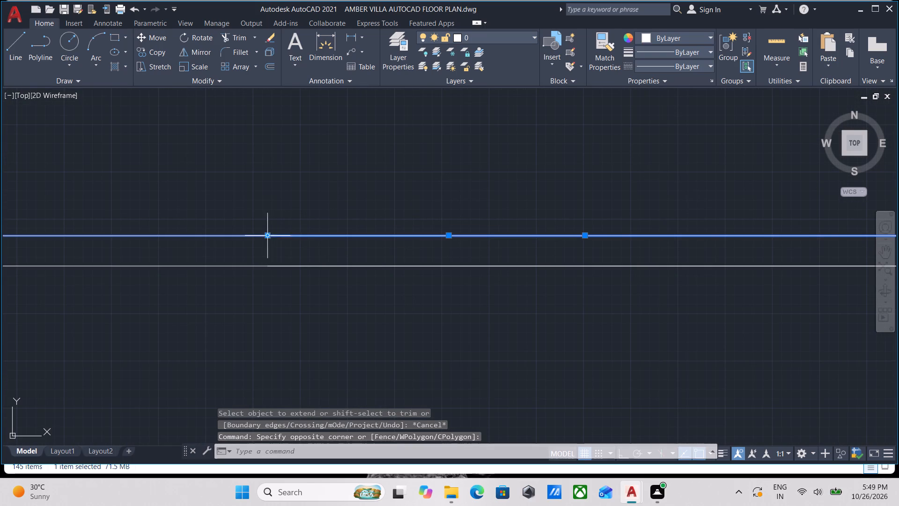
click(265, 237)
click(285, 158)
scroll(473, 187, down, 1)
middle_drag(473, 187, 174, 175)
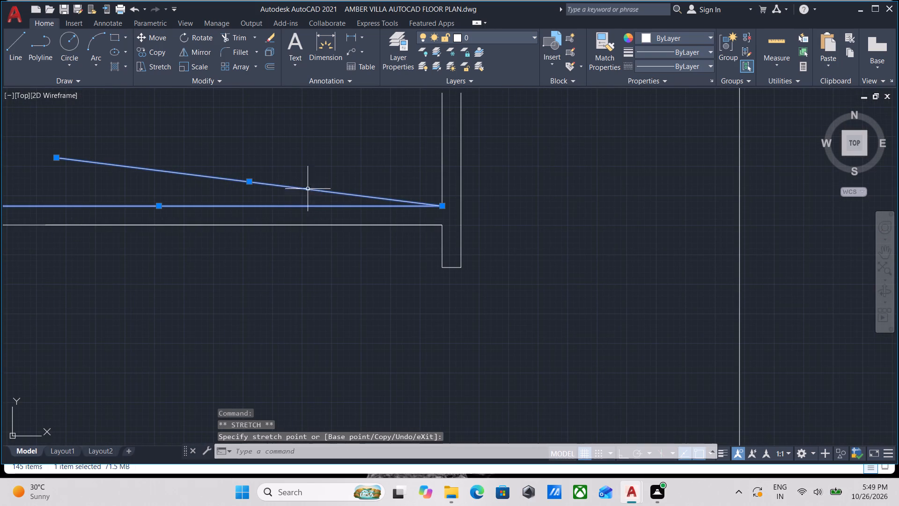
key(Escape)
click(254, 245)
click(236, 217)
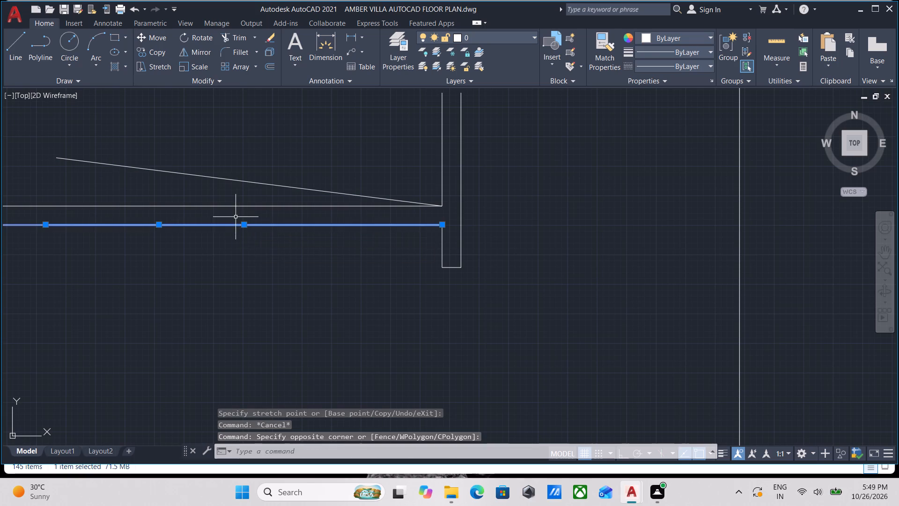
click(45, 223)
click(70, 313)
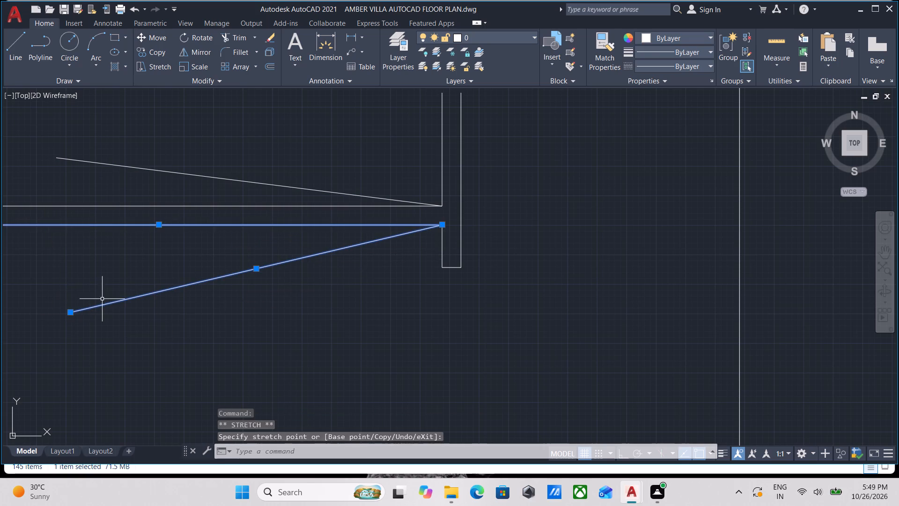
key(Escape)
Erase the two slanted leftover lines above and below the southeast room's south wall.
middle_drag(183, 237, 344, 233)
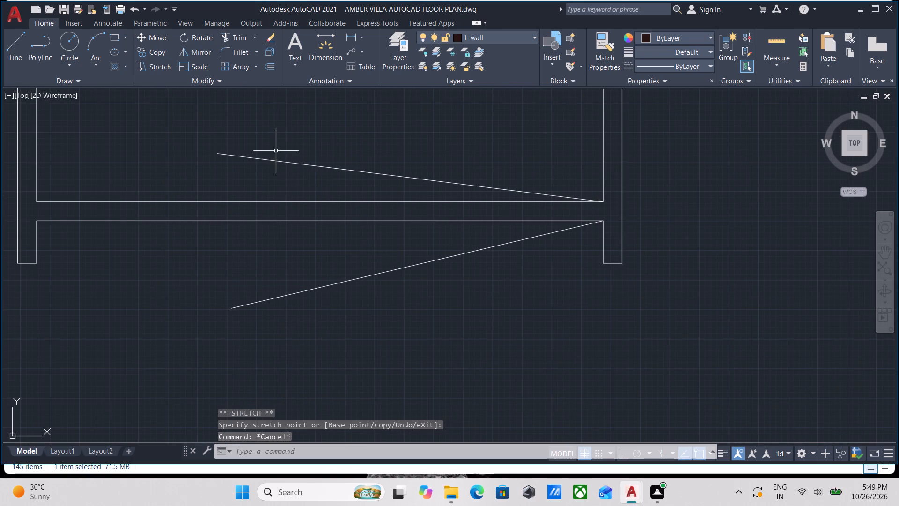
click(299, 137)
click(217, 164)
right_click(217, 164)
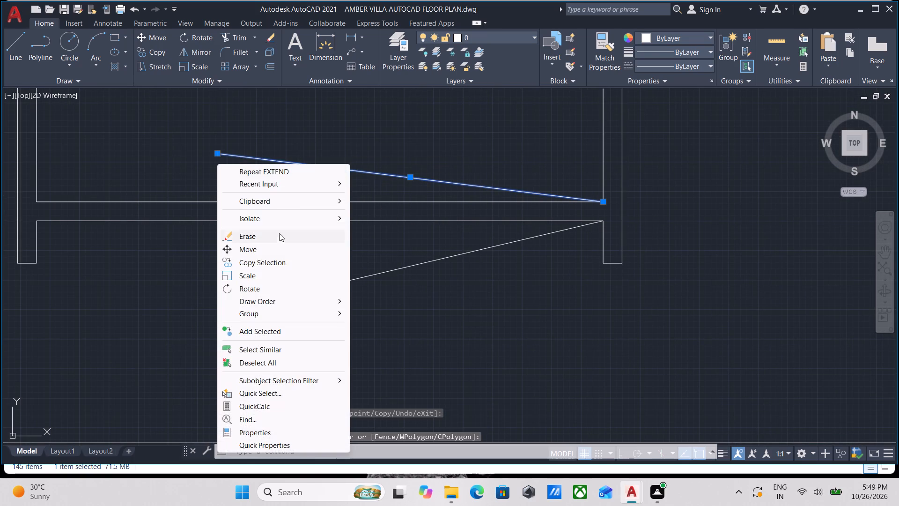
click(279, 239)
click(341, 300)
click(316, 271)
right_click(314, 272)
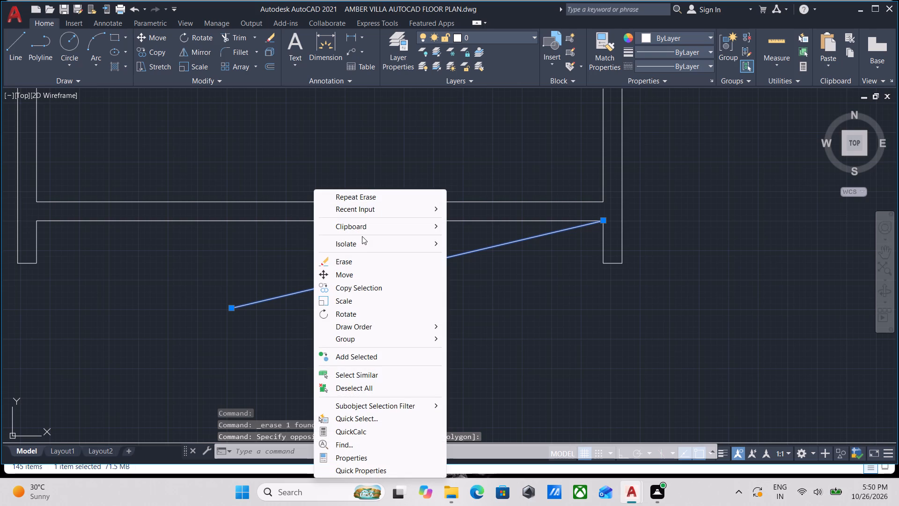
click(356, 263)
Offset the south wall's inner face line 22'2" north into the room.
scroll(313, 251, down, 3)
middle_drag(313, 251, 427, 300)
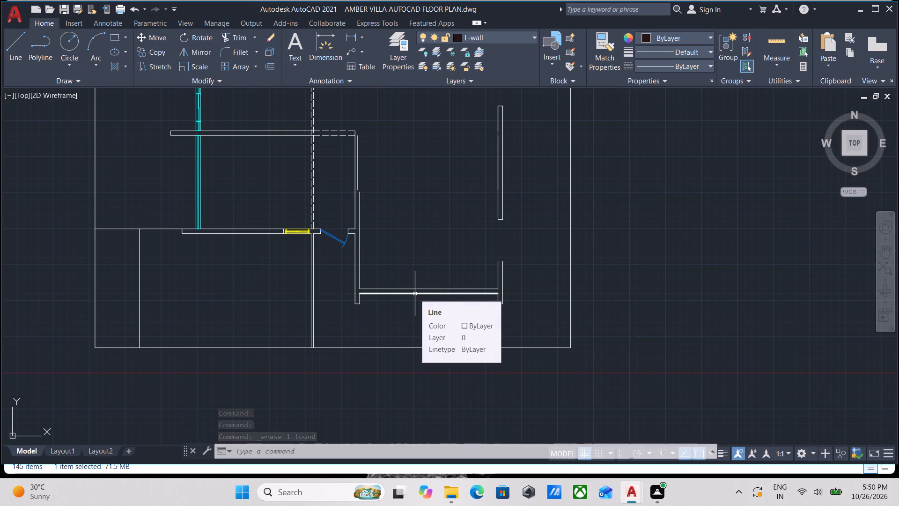
middle_click(442, 253)
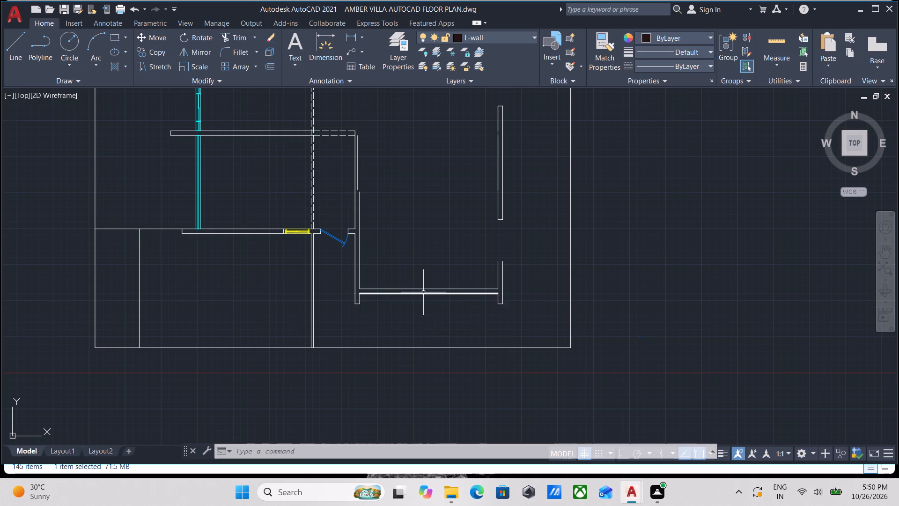
scroll(423, 311, up, 2)
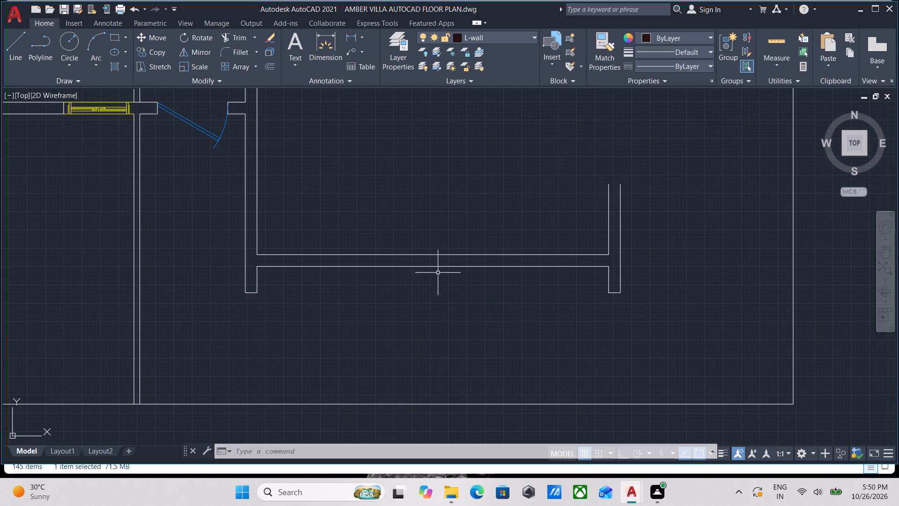
click(428, 259)
click(405, 234)
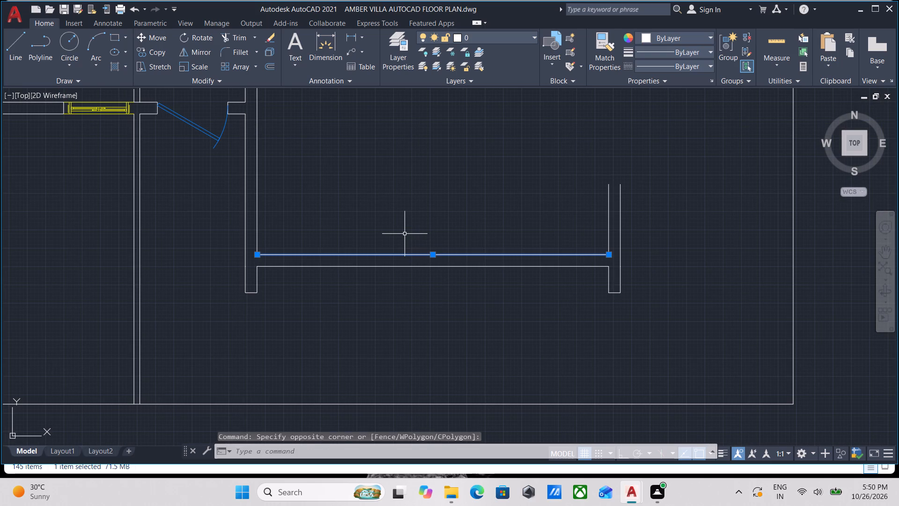
key(o)
key(Return)
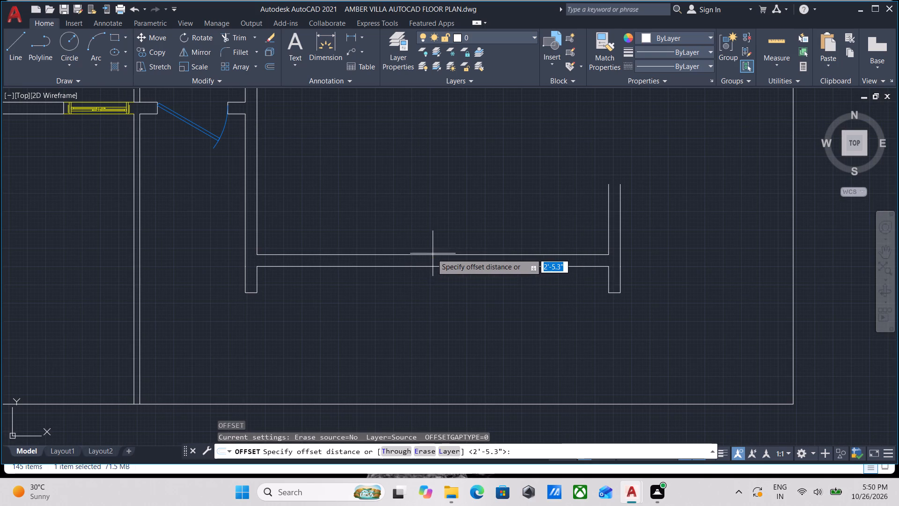
click(432, 254)
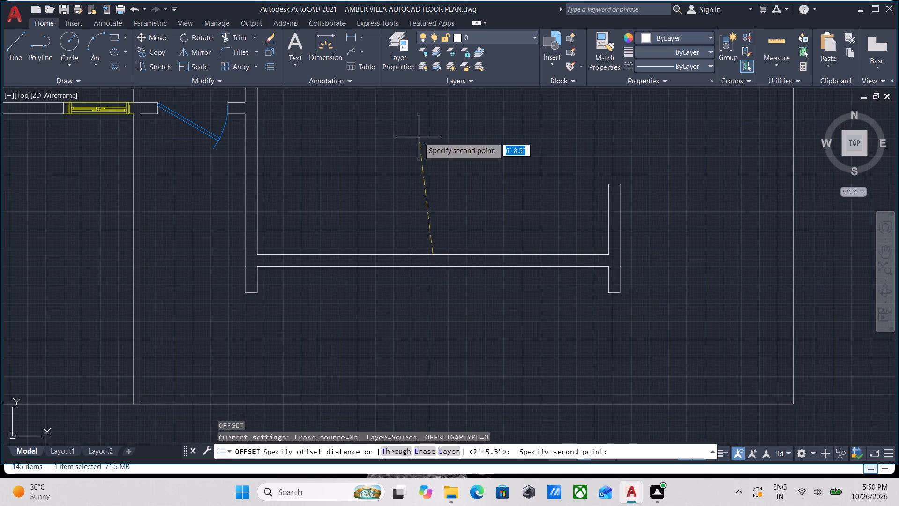
click(419, 137)
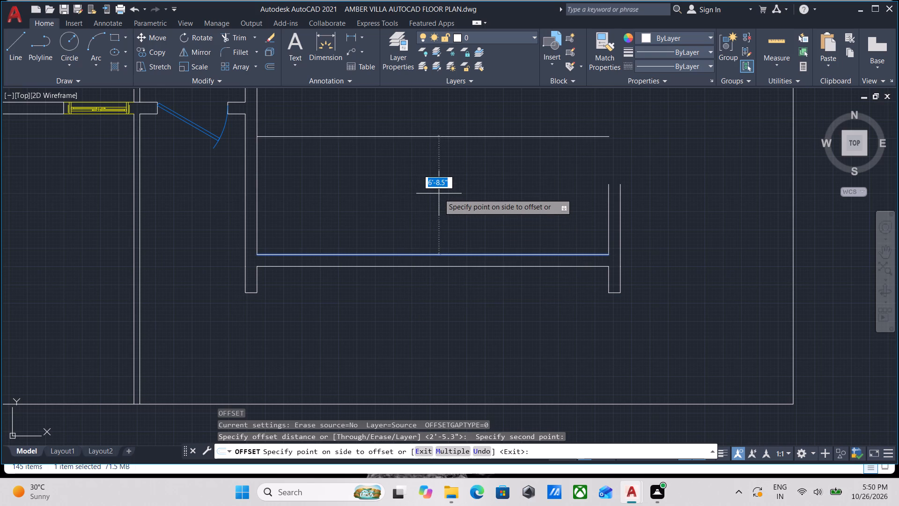
text(22')
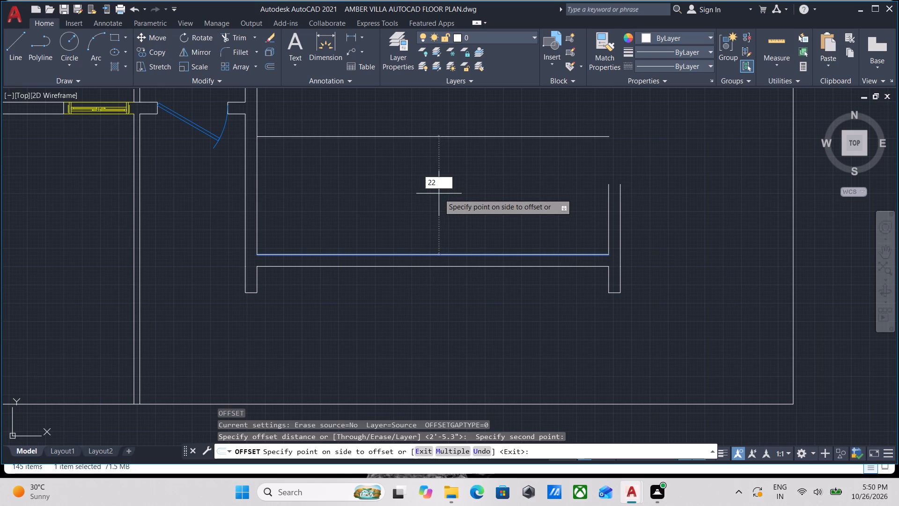
key(2)
key(shift+quotedbl)
key(Return)
Offset the new horizontal line 8" north to form the second face of a cross wall.
scroll(439, 193, down, 2)
middle_drag(435, 201, 435, 201)
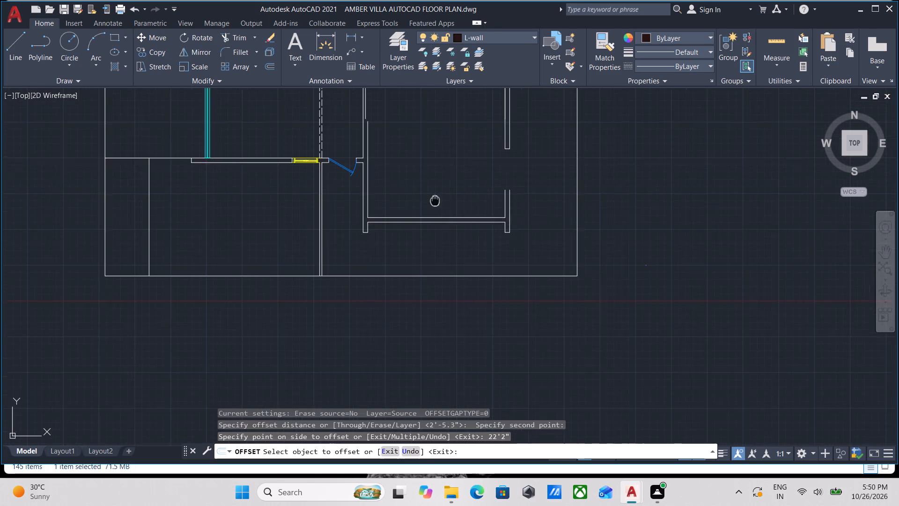
middle_drag(435, 201, 430, 298)
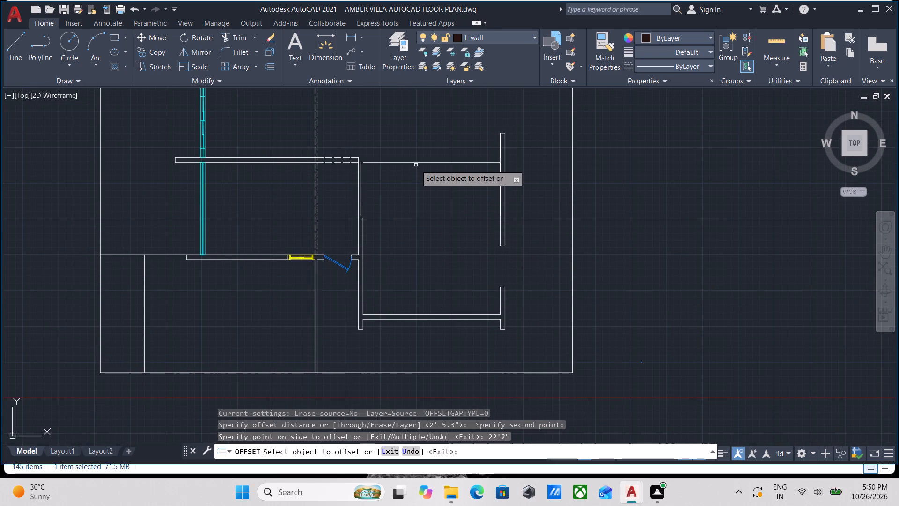
middle_drag(416, 165, 412, 231)
scroll(416, 165, down, 1)
scroll(412, 231, up, 1)
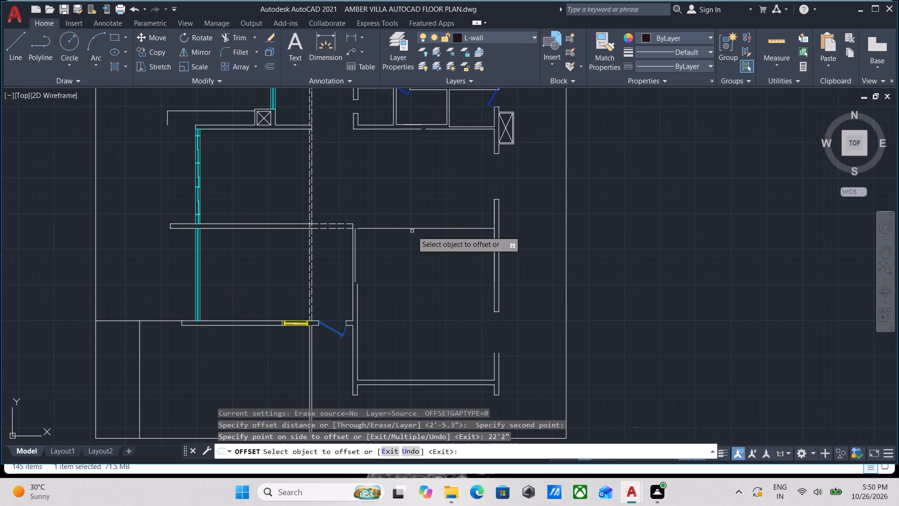
click(411, 228)
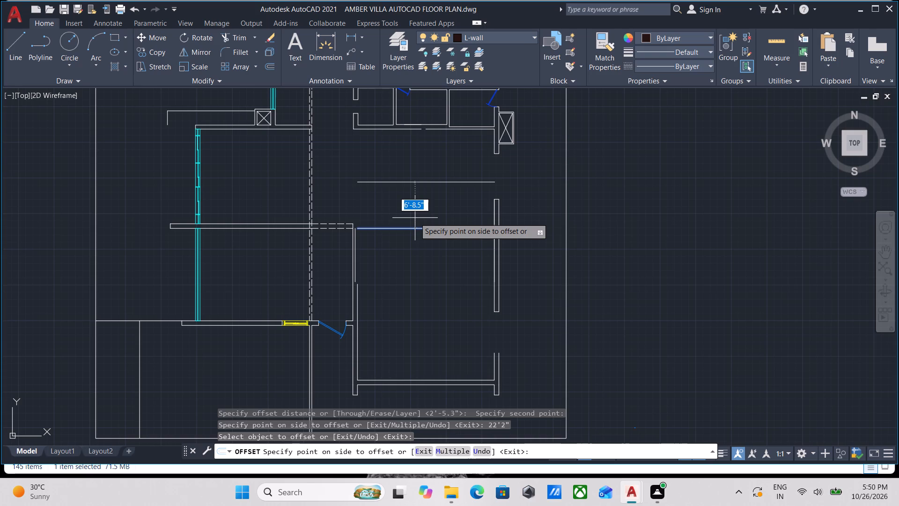
key(8)
key(shift+quotedbl)
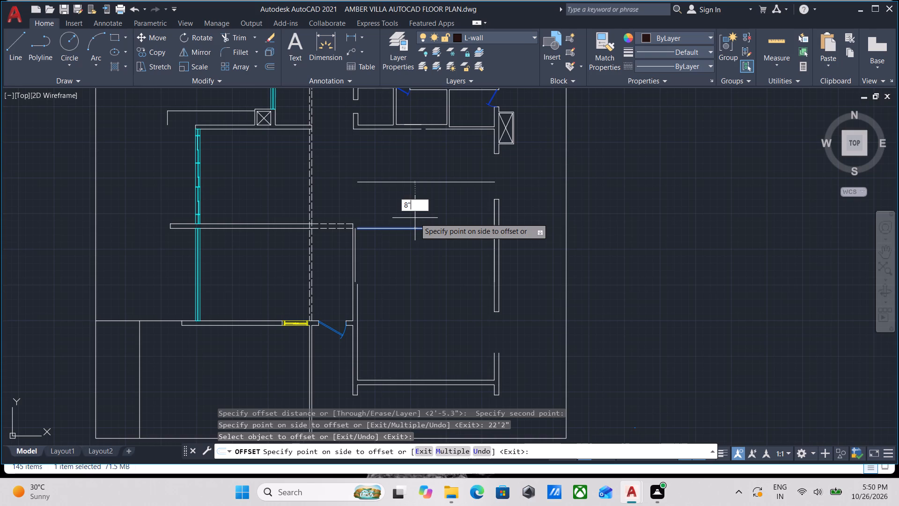
key(shift+Return)
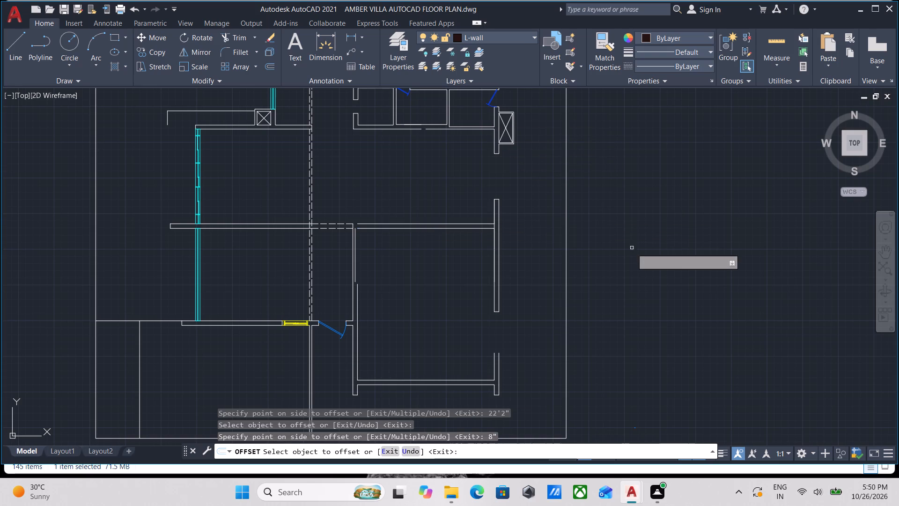
scroll(523, 343, up, 1)
key(Escape)
Extend both faces of the southeast room's east wall north across the window gap.
key(e)
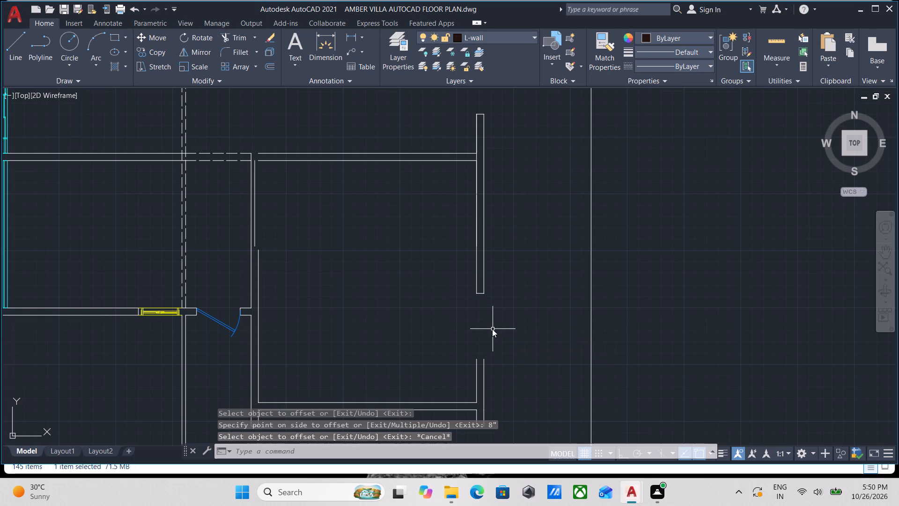
key(x)
key(Return)
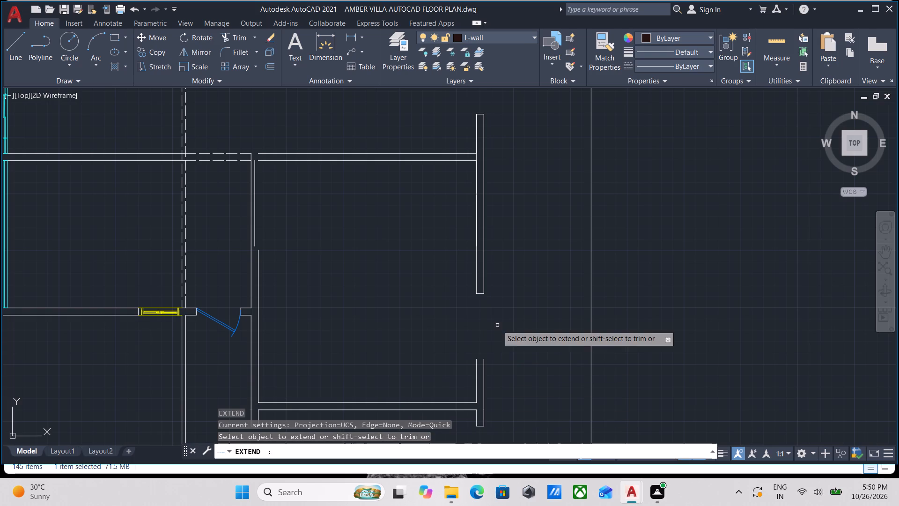
click(478, 367)
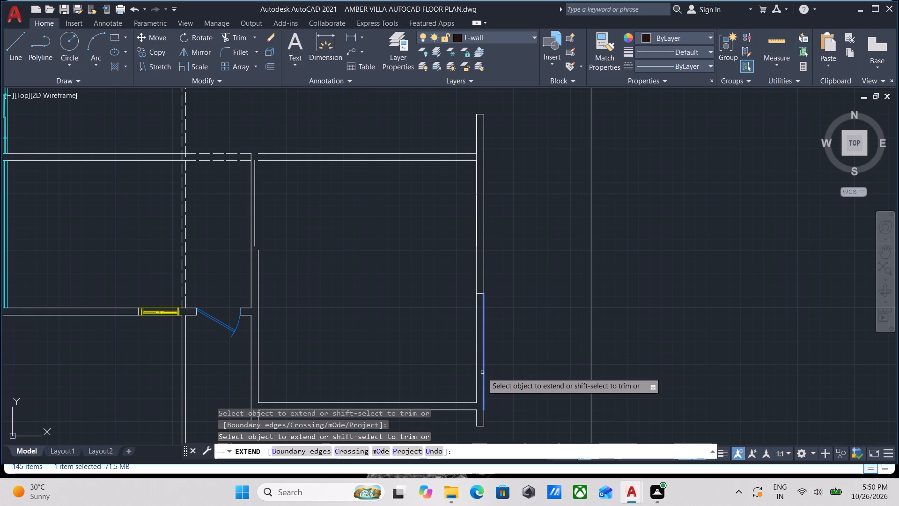
click(483, 372)
scroll(495, 282, up, 2)
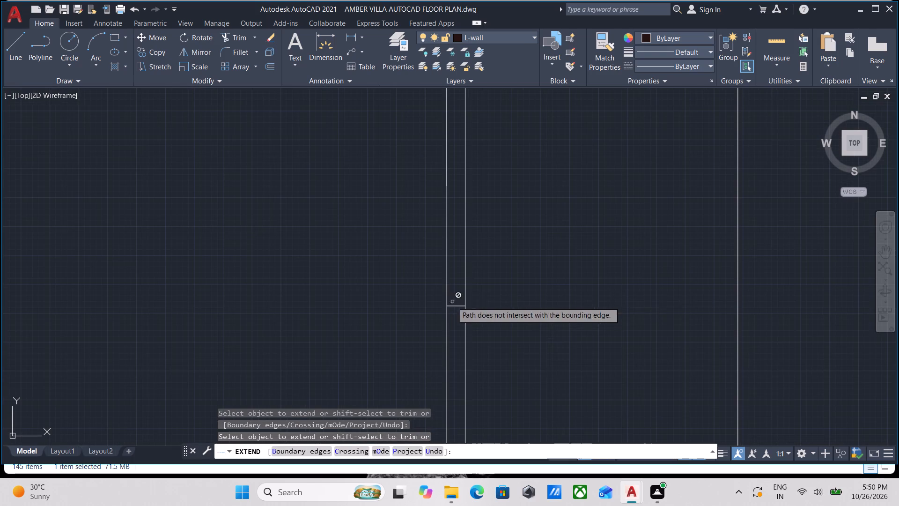
key(Escape)
Trim the leftover short end line crossing the newly joined east wall.
text(TR)
key(Return)
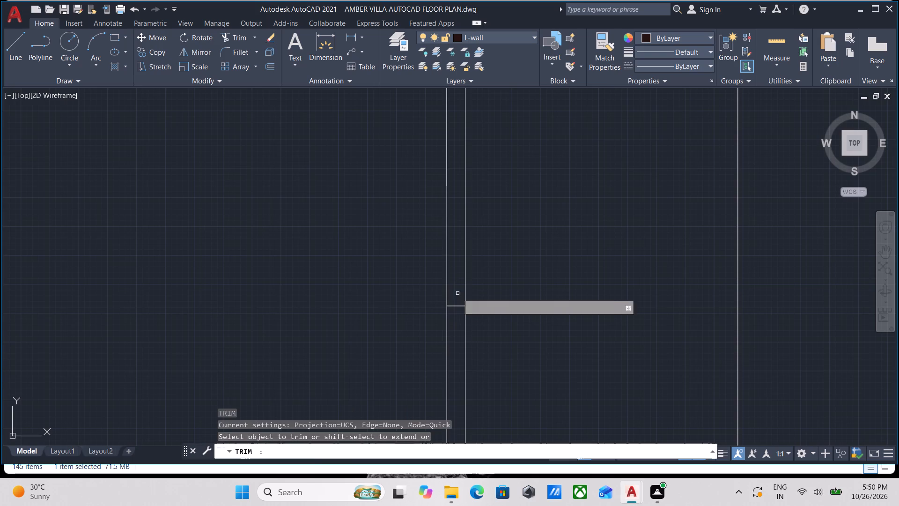
scroll(443, 325, up, 2)
click(472, 303)
click(475, 226)
key(Escape)
scroll(475, 226, down, 5)
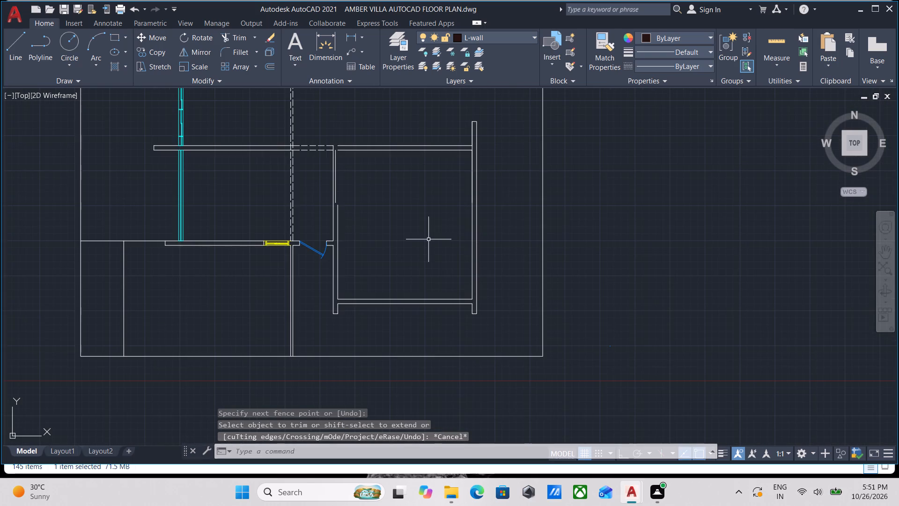
Erase the short vertical leftover line inside the upper part of the southeast room's west wall.
middle_drag(428, 239, 452, 243)
scroll(358, 196, up, 2)
click(363, 191)
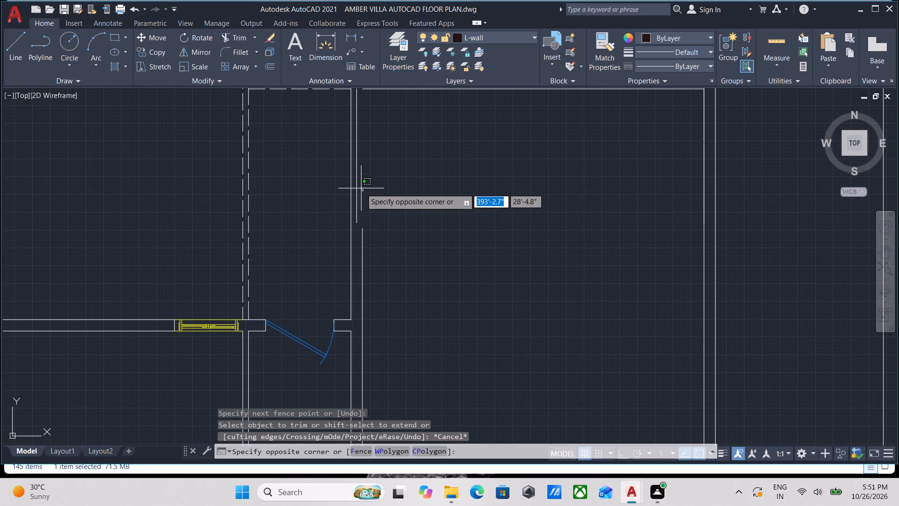
click(354, 179)
right_click(354, 179)
click(401, 247)
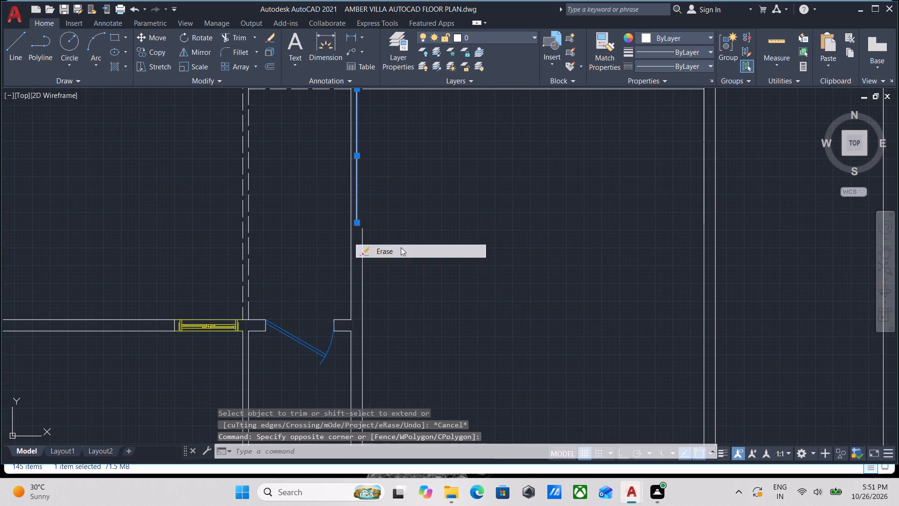
Extend the west wall's inner face north to the cross wall and the cross wall's north face west to the wall corner.
scroll(390, 196, down, 2)
middle_drag(390, 196, 390, 264)
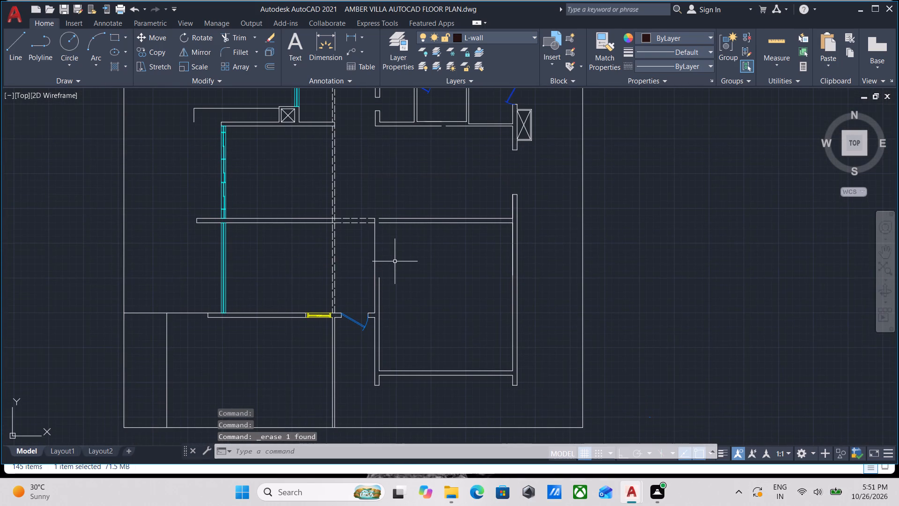
text(EX)
key(Return)
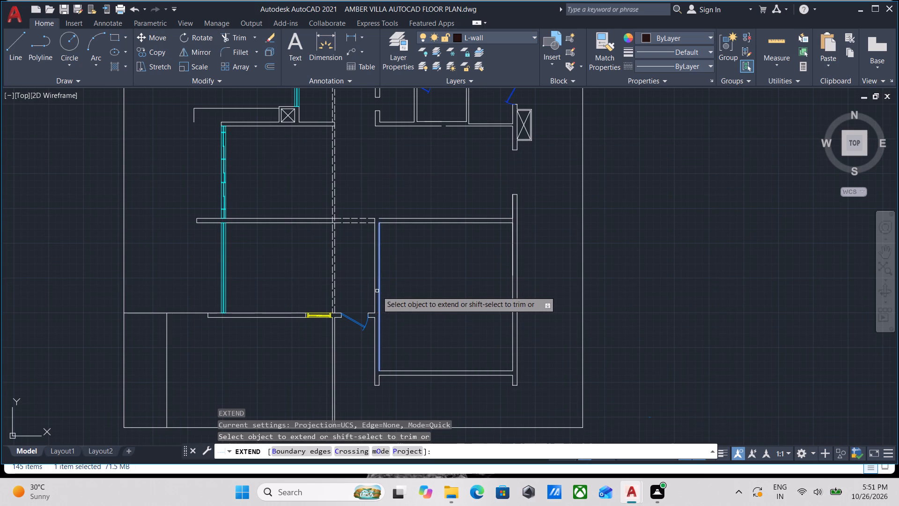
click(381, 288)
middle_drag(383, 216, 390, 268)
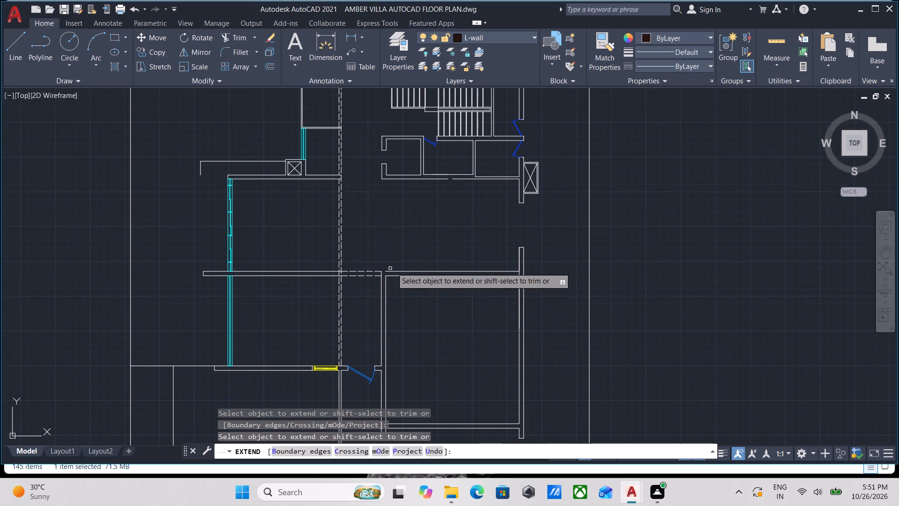
click(396, 271)
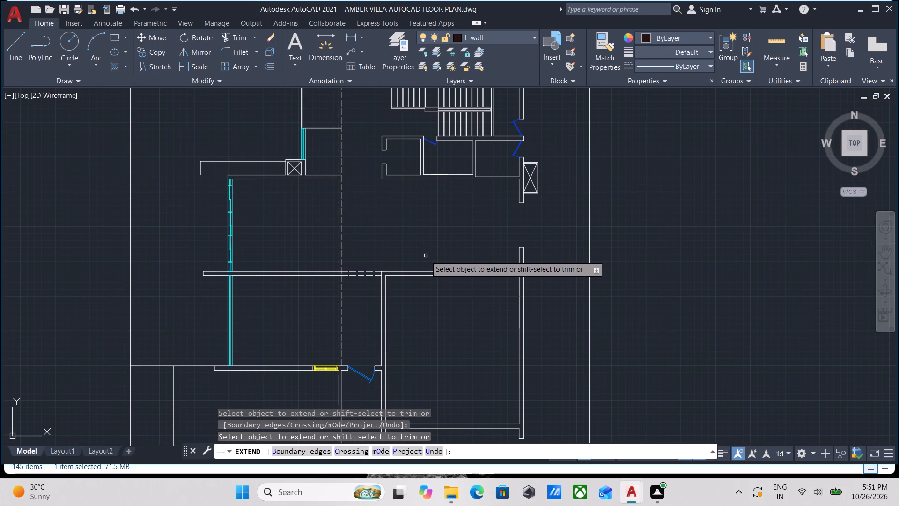
key(Escape)
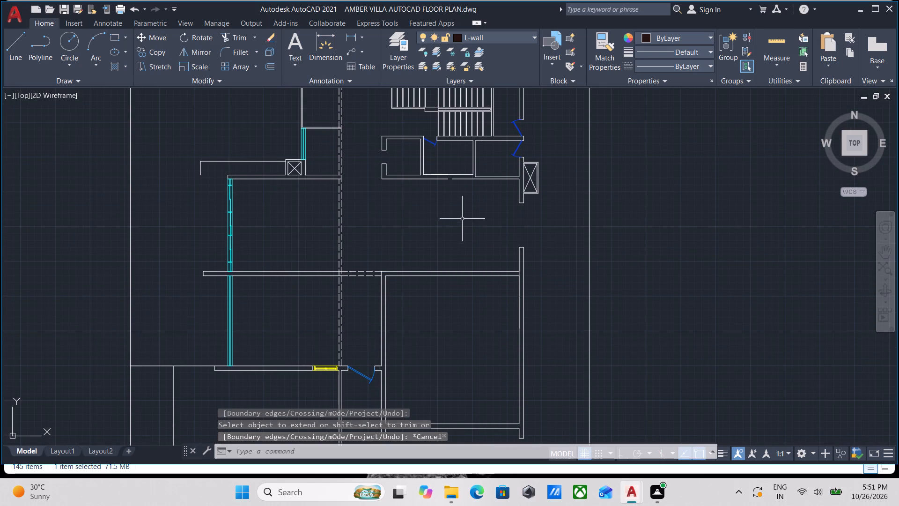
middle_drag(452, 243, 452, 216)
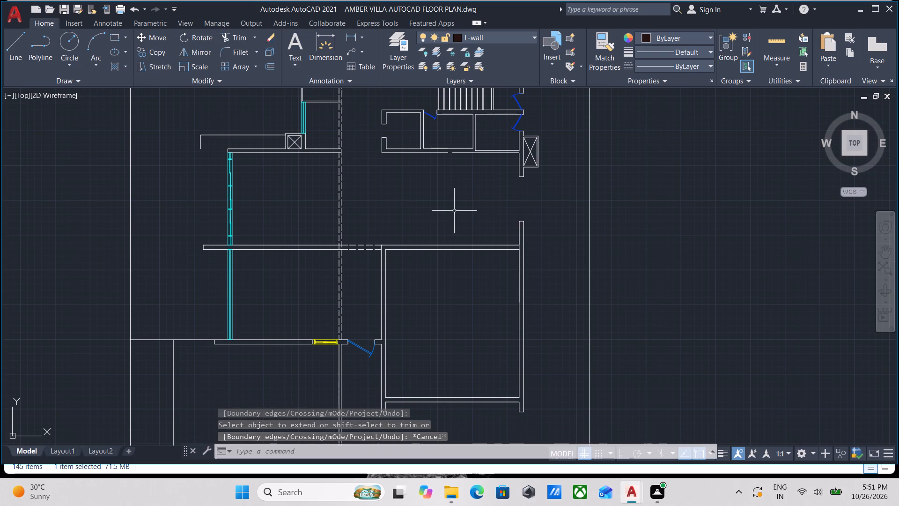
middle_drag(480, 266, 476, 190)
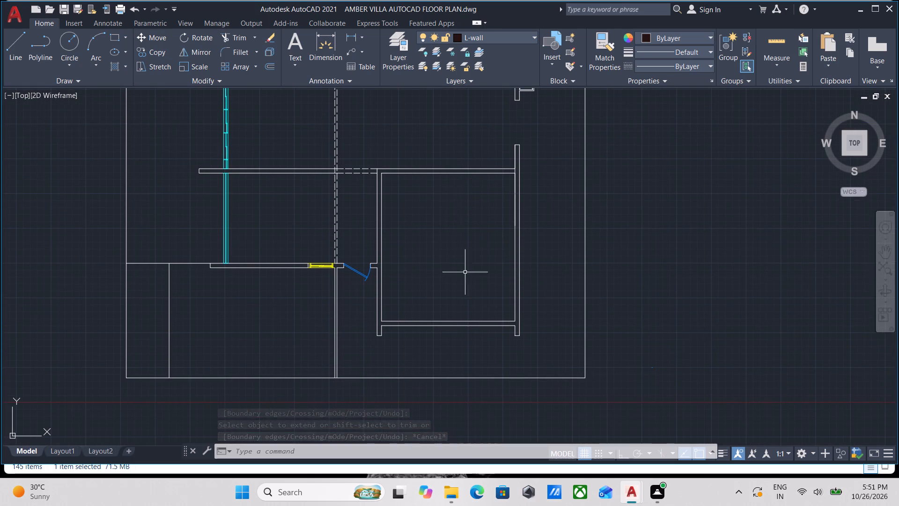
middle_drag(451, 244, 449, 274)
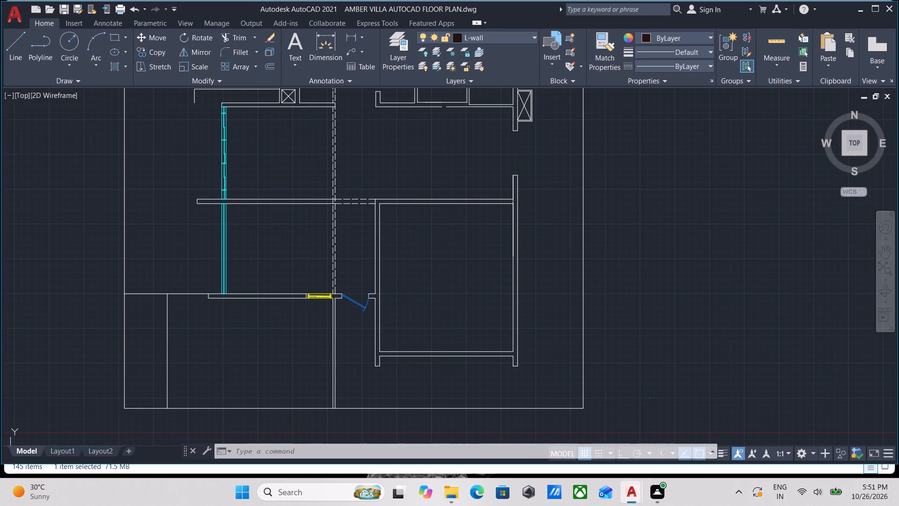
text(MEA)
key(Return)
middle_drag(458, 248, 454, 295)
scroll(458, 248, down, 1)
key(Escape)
Erase the blue swing door from the wall just west of the southeast room.
scroll(440, 256, up, 2)
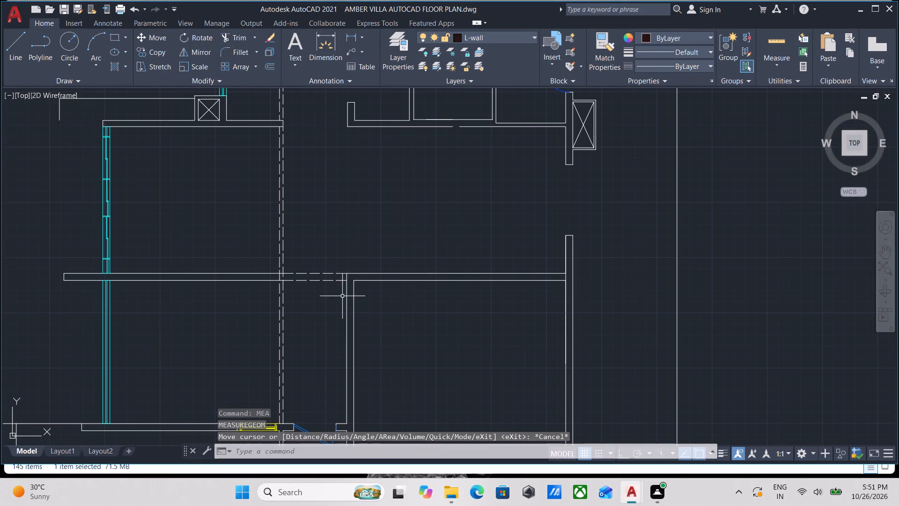
scroll(364, 266, down, 1)
middle_drag(364, 265, 368, 234)
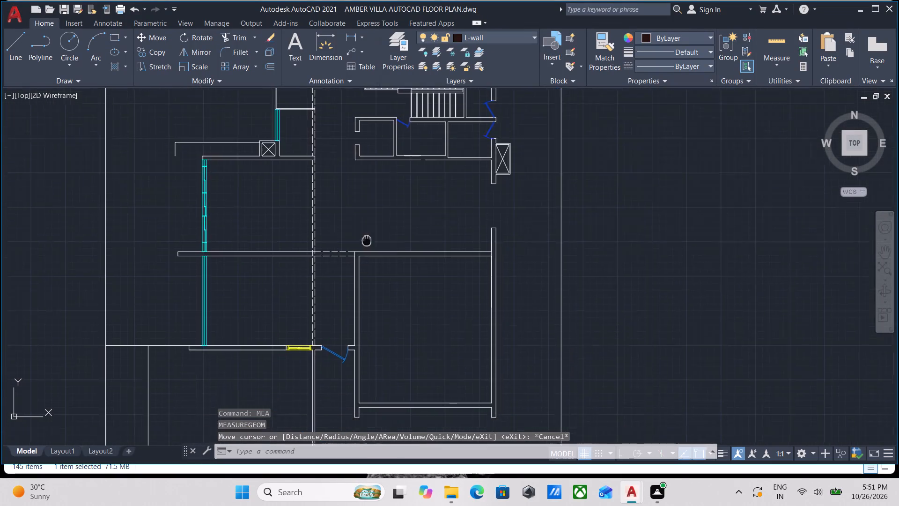
middle_drag(368, 234, 379, 195)
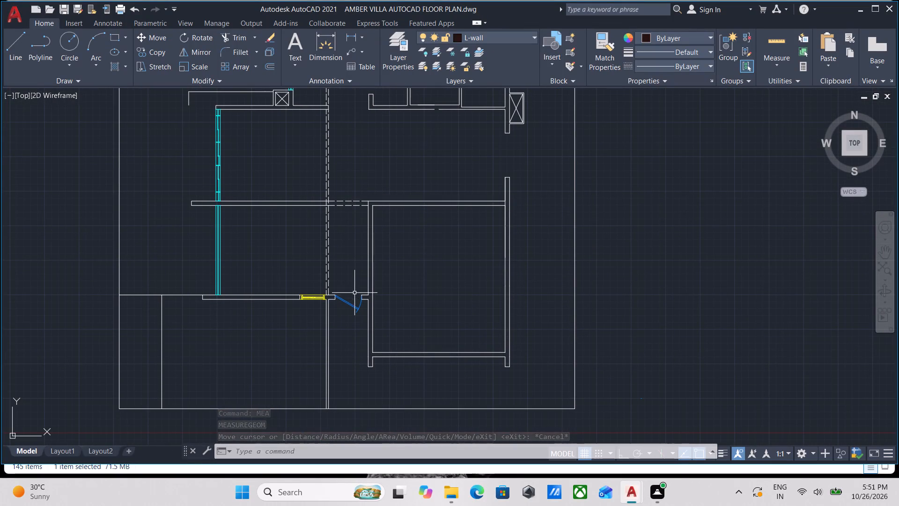
scroll(354, 290, up, 2)
drag(355, 371, 358, 364)
click(337, 298)
right_click(337, 298)
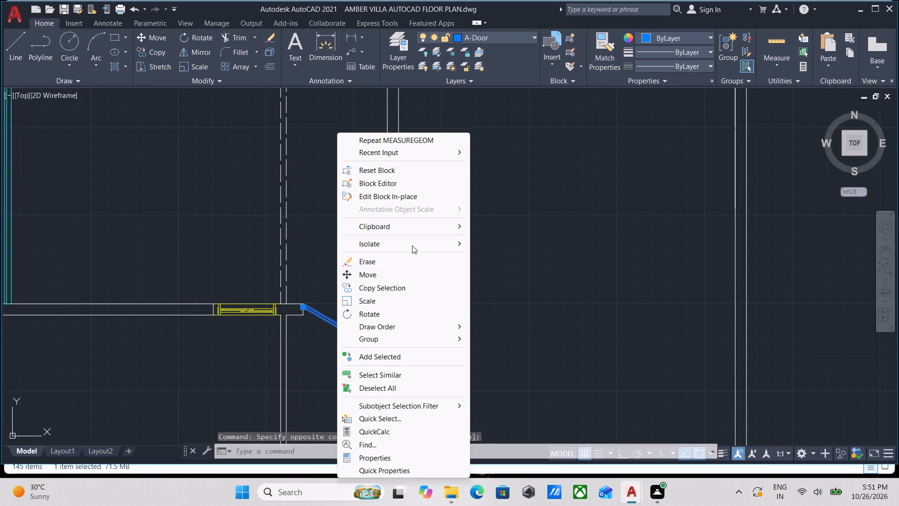
click(395, 258)
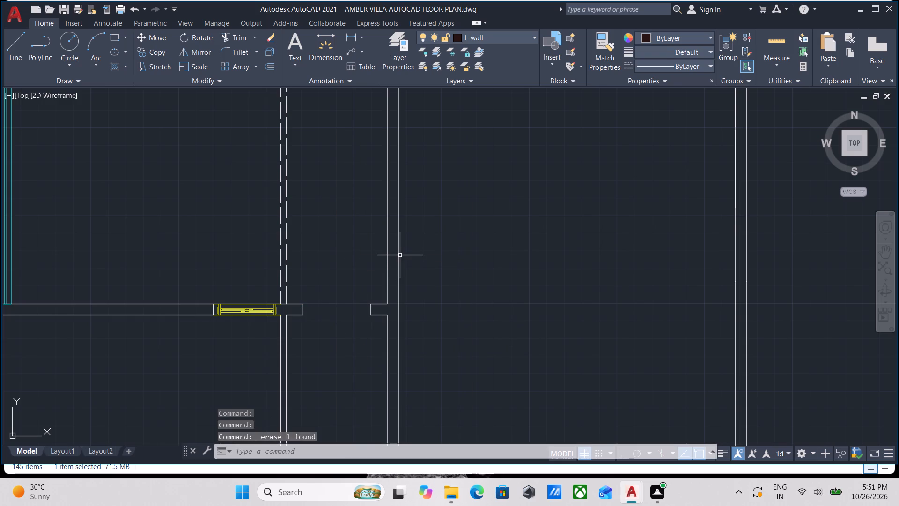
Erase the yellow sliding unit from the same wall, west of the door opening.
scroll(316, 307, up, 2)
scroll(315, 307, down, 1)
middle_drag(318, 306, 290, 315)
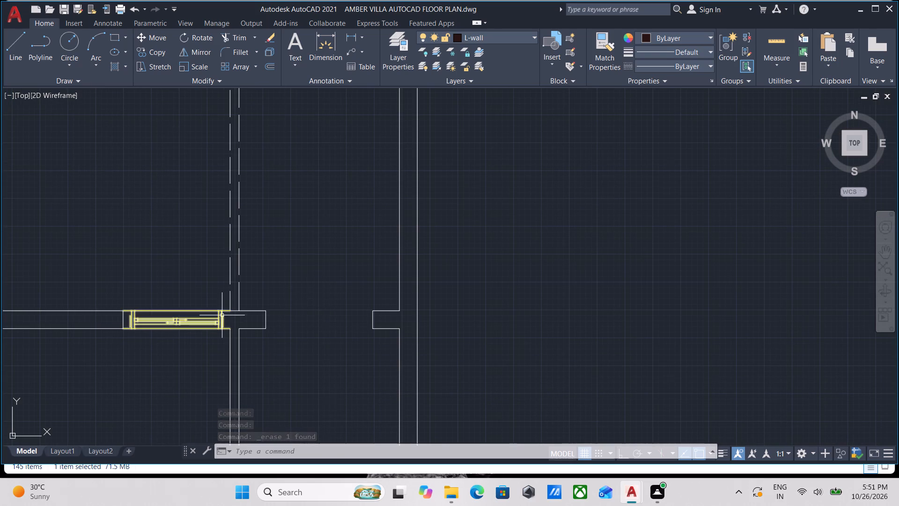
scroll(222, 315, up, 2)
click(231, 327)
click(201, 327)
right_click(200, 327)
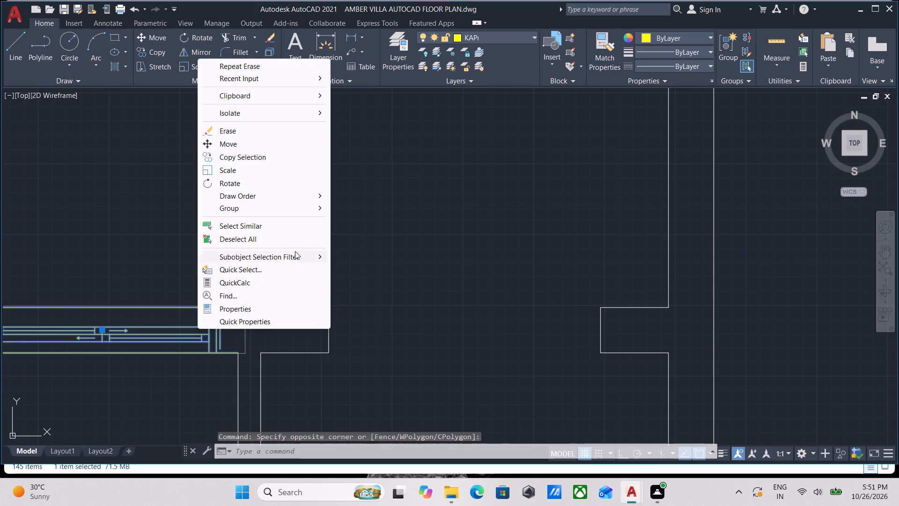
click(237, 131)
Trim the short end lines capping the wall on both sides of the door opening.
scroll(284, 272, down, 3)
middle_drag(287, 272, 278, 283)
scroll(294, 300, up, 2)
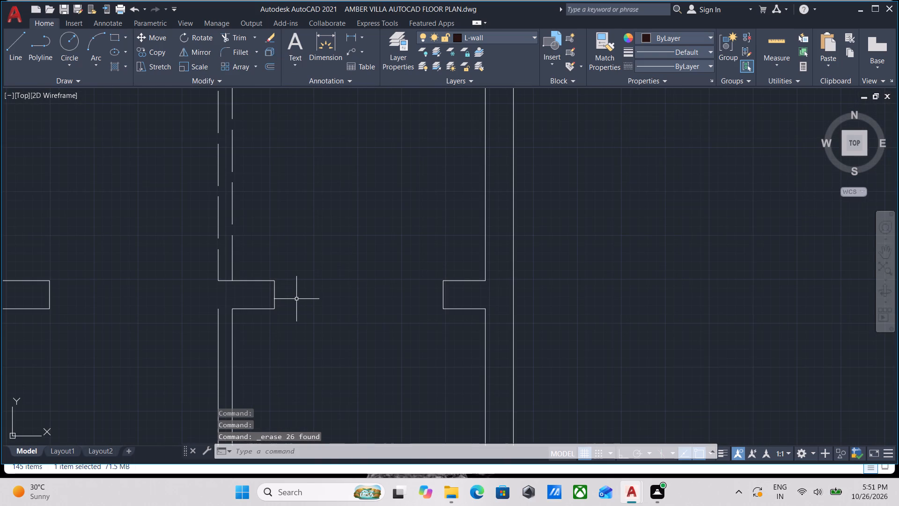
text(TR)
key(Return)
scroll(382, 311, up, 1)
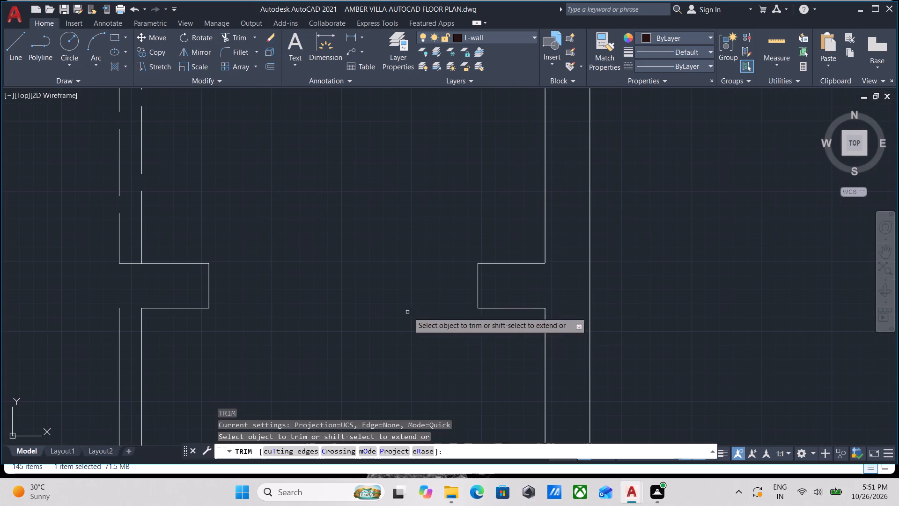
click(484, 278)
click(142, 289)
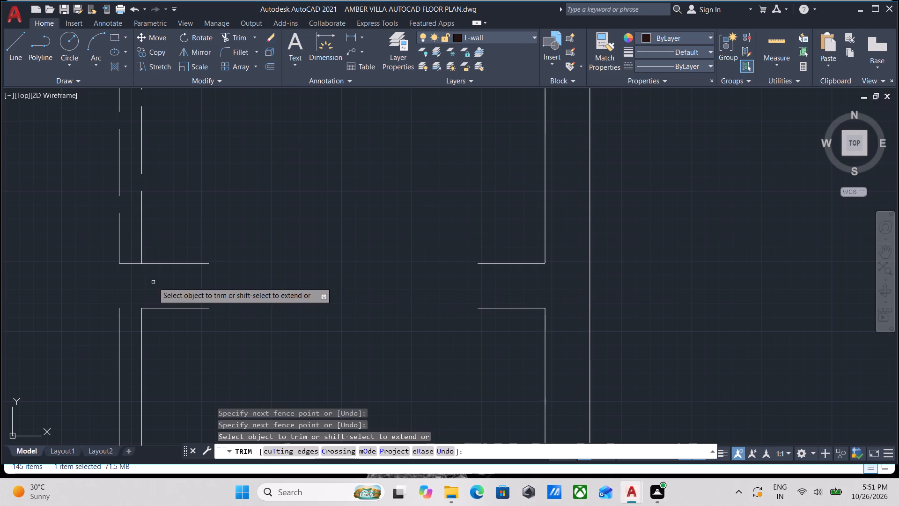
key(Escape)
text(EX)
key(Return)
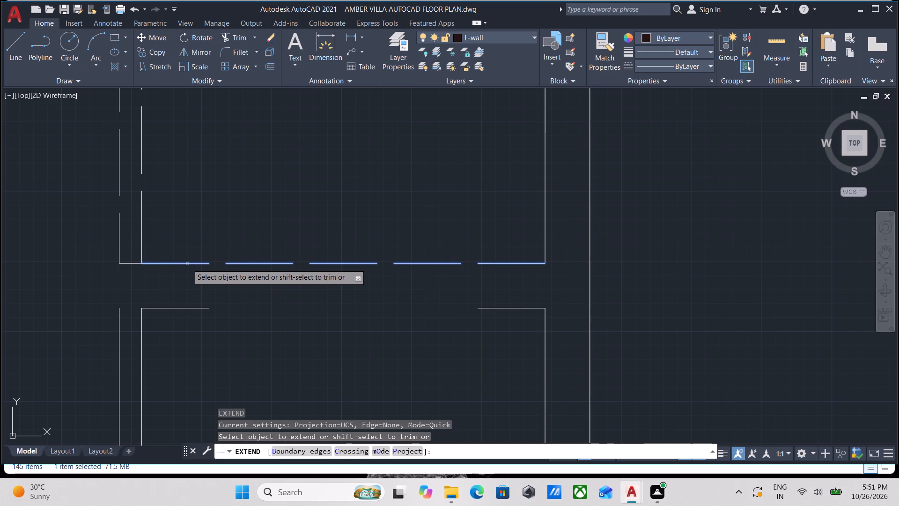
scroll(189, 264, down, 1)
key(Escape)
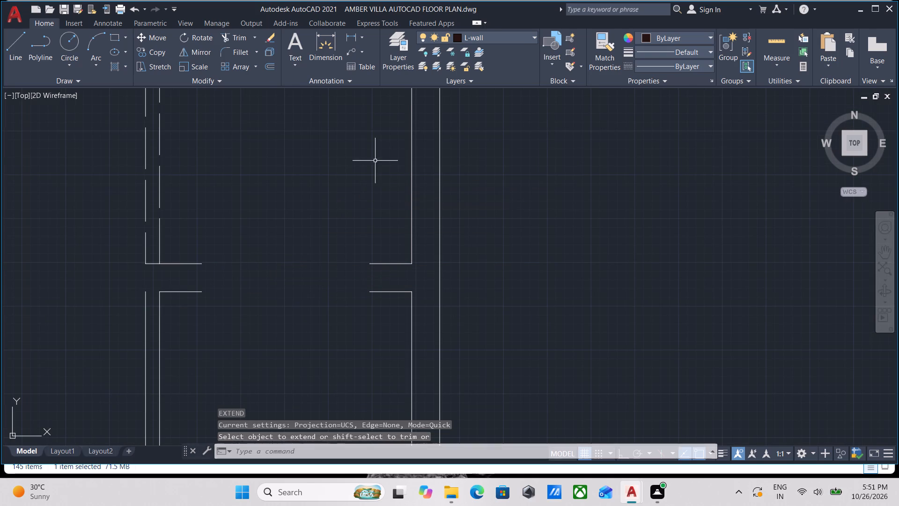
On layer 0, draw a line about 4' long across the door opening along the wall's north face.
click(496, 35)
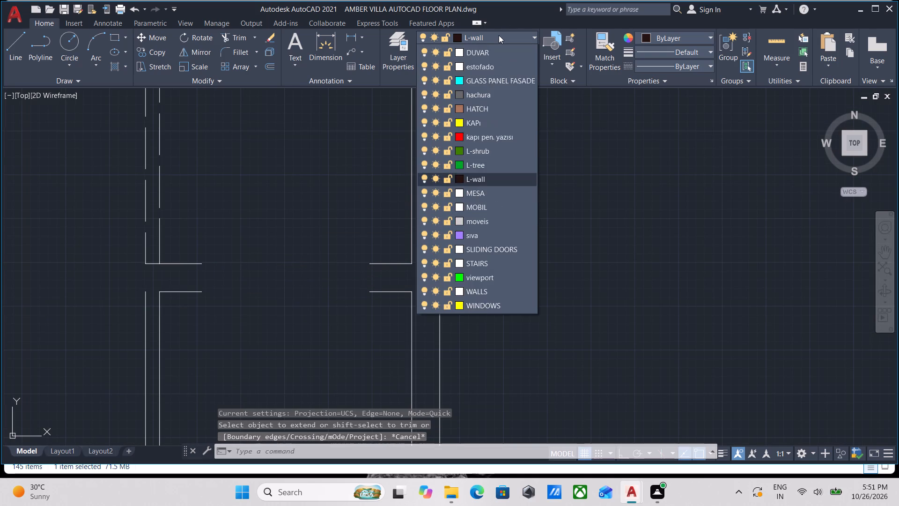
click(506, 56)
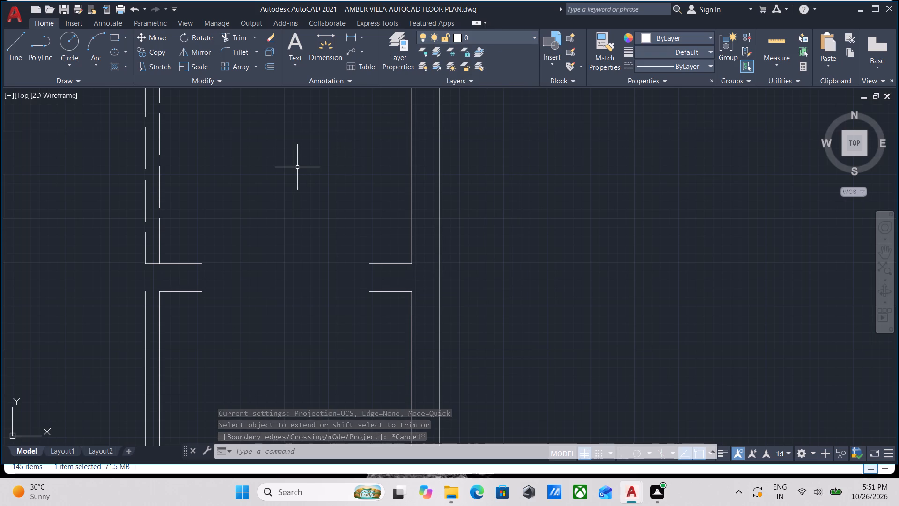
key(l)
key(Return)
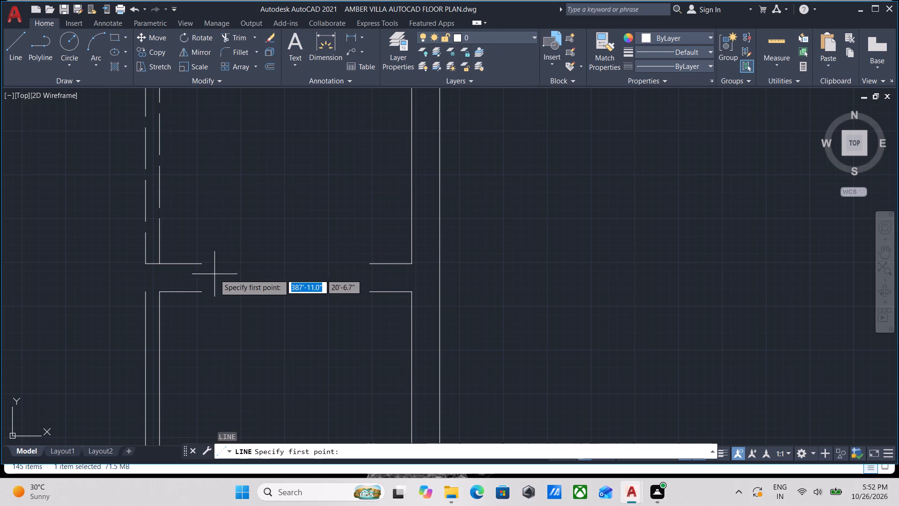
click(202, 262)
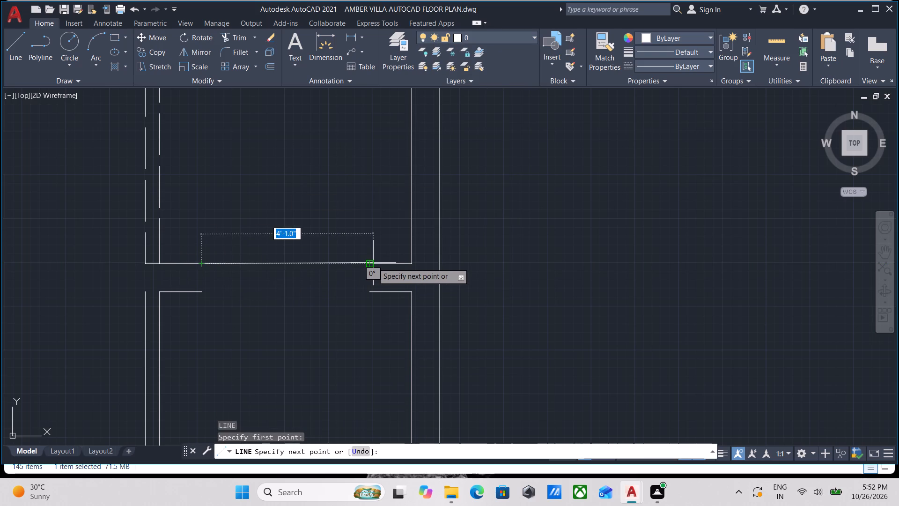
click(373, 263)
key(Escape)
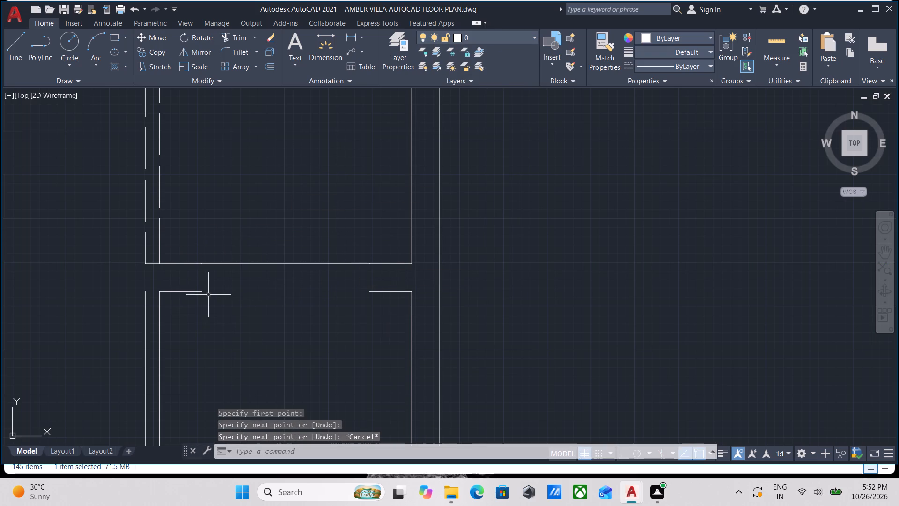
Draw a matching line across the door opening along the wall's south face.
key(l)
key(Return)
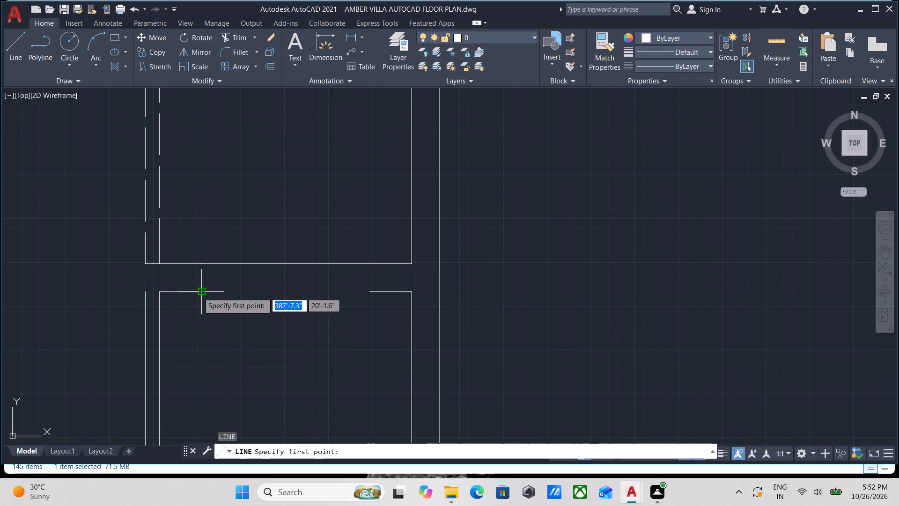
click(198, 292)
click(367, 294)
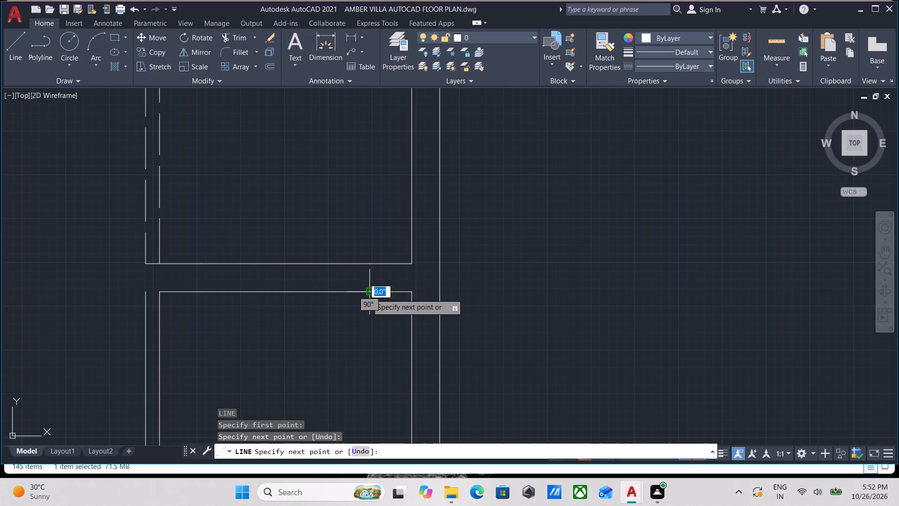
Trim the short piece of the closed wall's north face that crosses between the two dashed north-south lines.
key(Escape)
scroll(367, 292, down, 3)
scroll(342, 285, up, 2)
scroll(248, 284, up, 2)
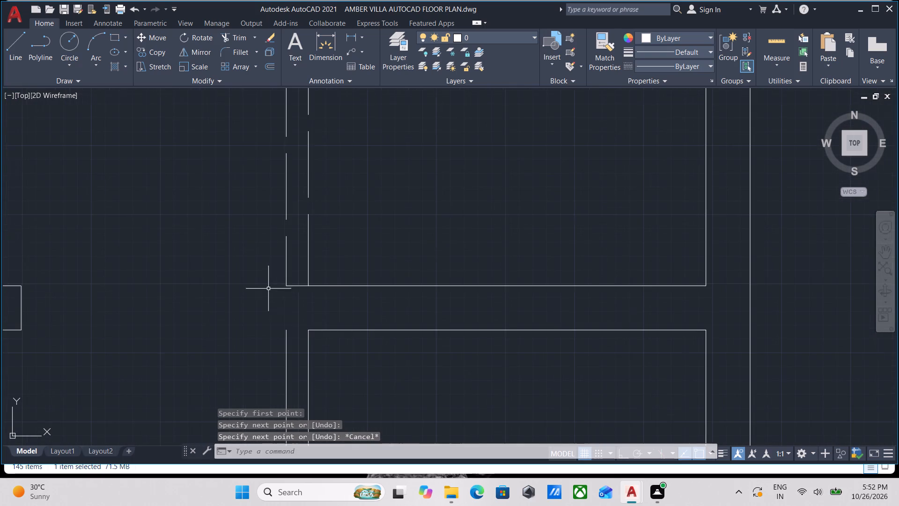
middle_drag(287, 299, 317, 280)
text(TR)
key(Return)
click(326, 273)
click(325, 250)
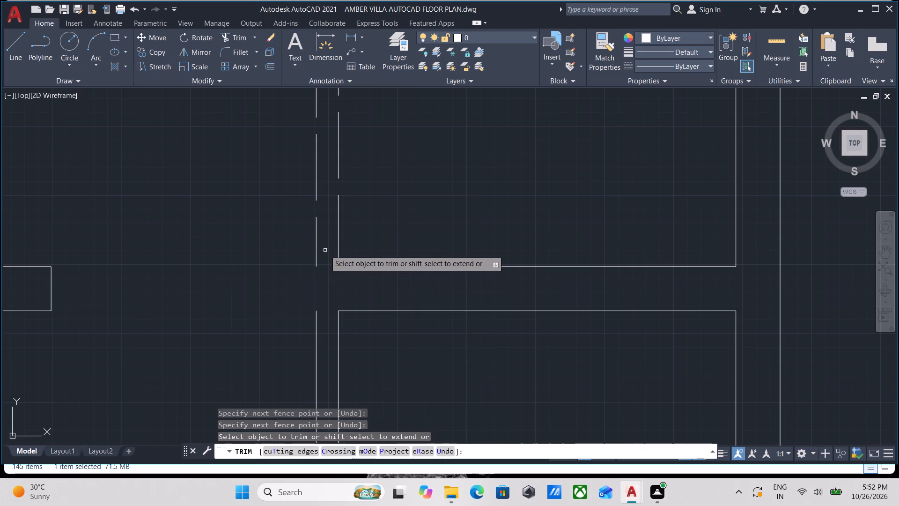
scroll(332, 245, down, 3)
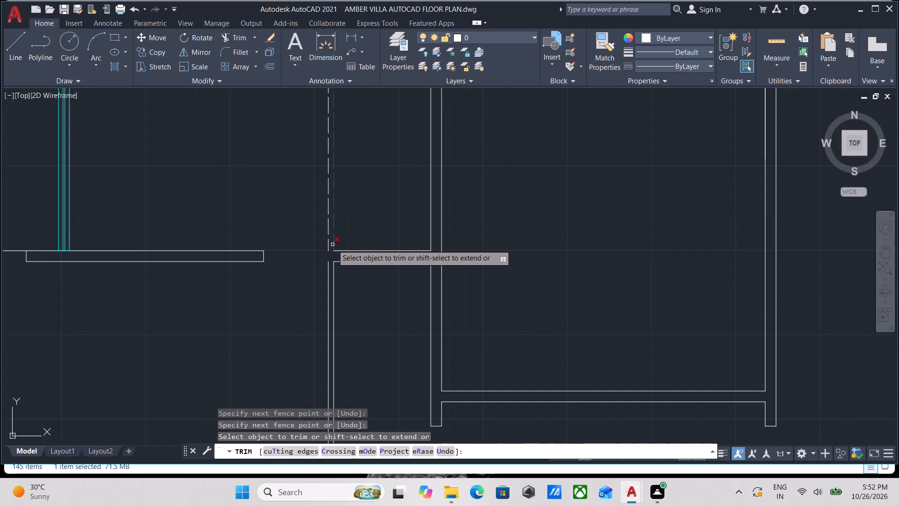
scroll(336, 240, down, 1)
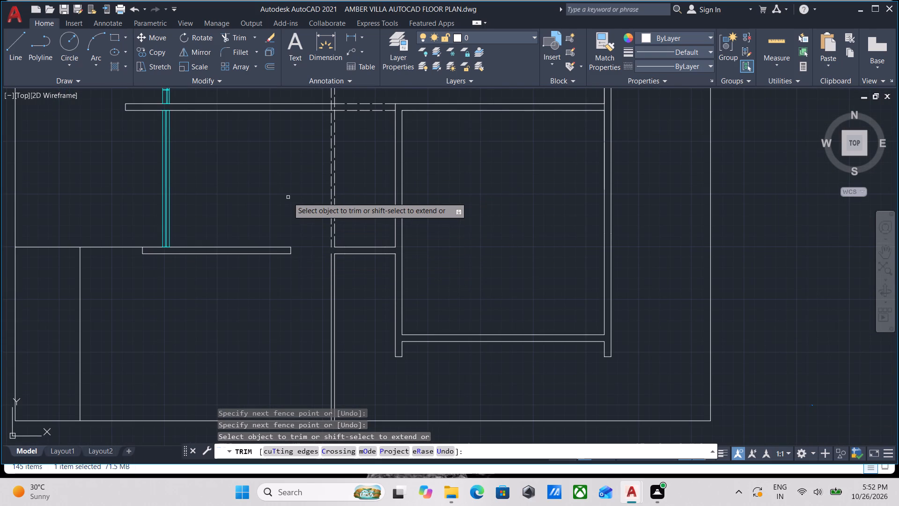
key(Escape)
Trim the end line capping the east-west wall just west of the dashed lines.
scroll(300, 272, up, 1)
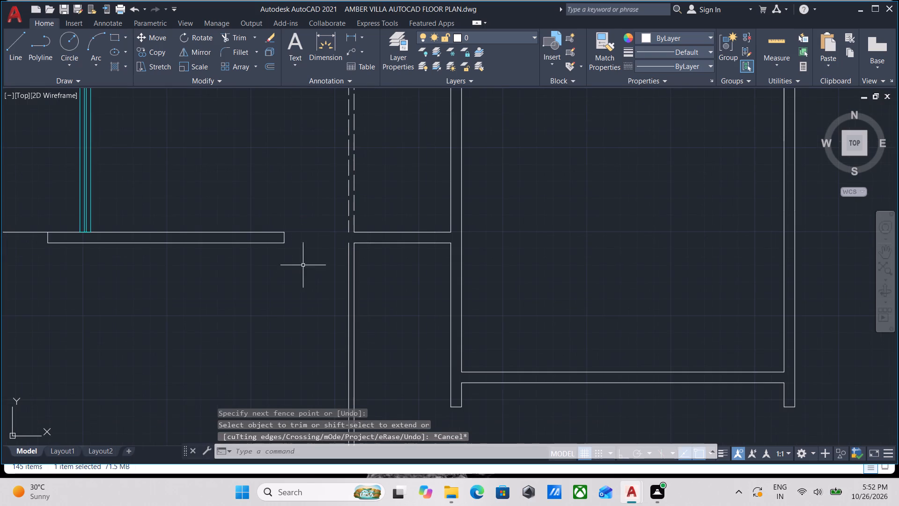
middle_drag(301, 225, 306, 241)
text(TR)
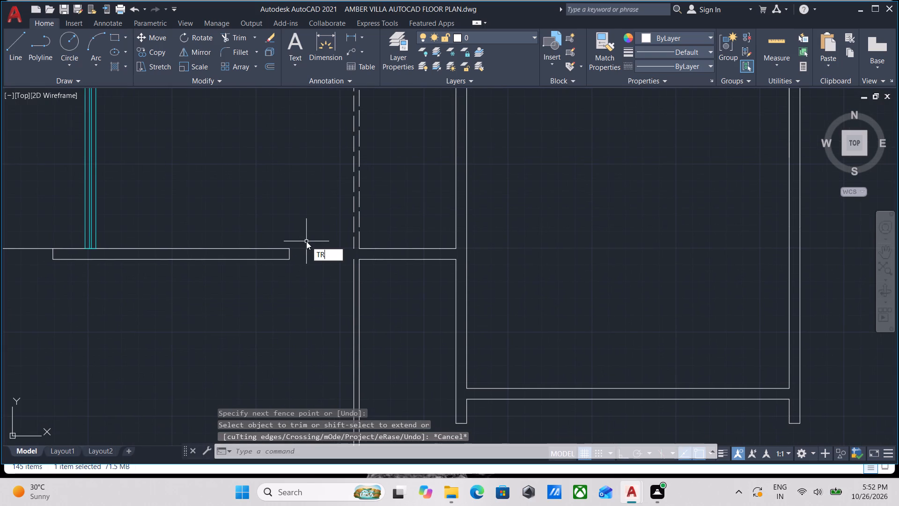
key(Return)
scroll(290, 269, up, 3)
click(302, 227)
click(218, 225)
key(Escape)
Extend both face lines of that east-west wall eastward to close the gap at the north-south wall.
scroll(347, 212, down, 2)
middle_drag(347, 212, 347, 232)
scroll(347, 212, down, 1)
text(EX)
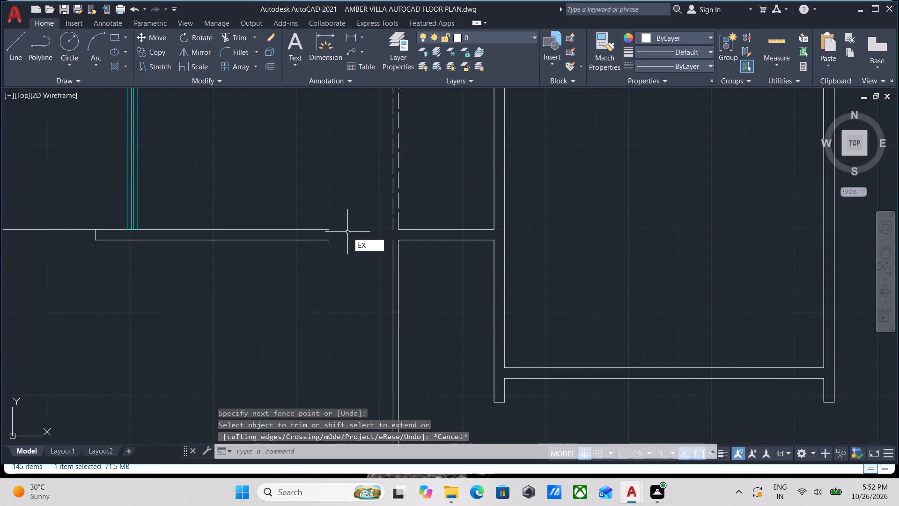
key(Return)
click(308, 230)
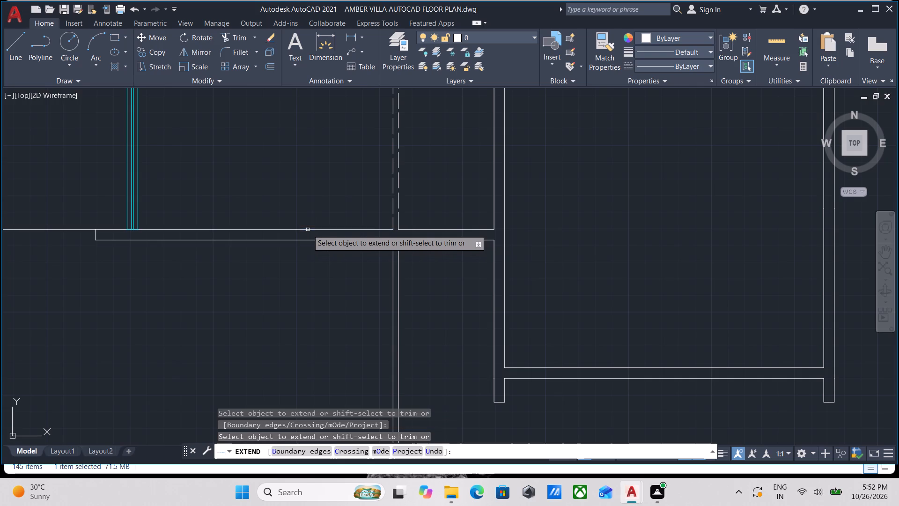
click(315, 240)
scroll(472, 200, down, 1)
middle_drag(472, 200, 382, 237)
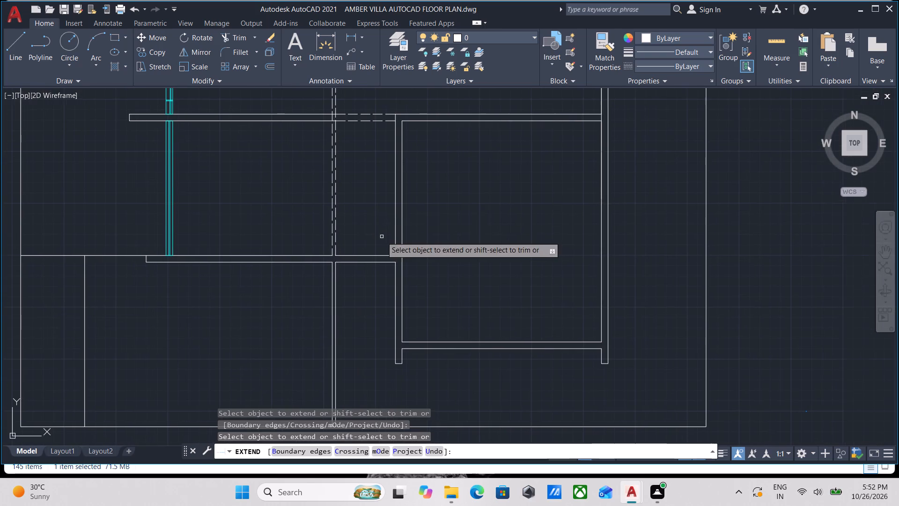
key(Escape)
Extend the west face line of the small room's wall stub, south of the stairs, down to the next east-west wall.
scroll(422, 200, down, 2)
middle_drag(426, 198, 354, 233)
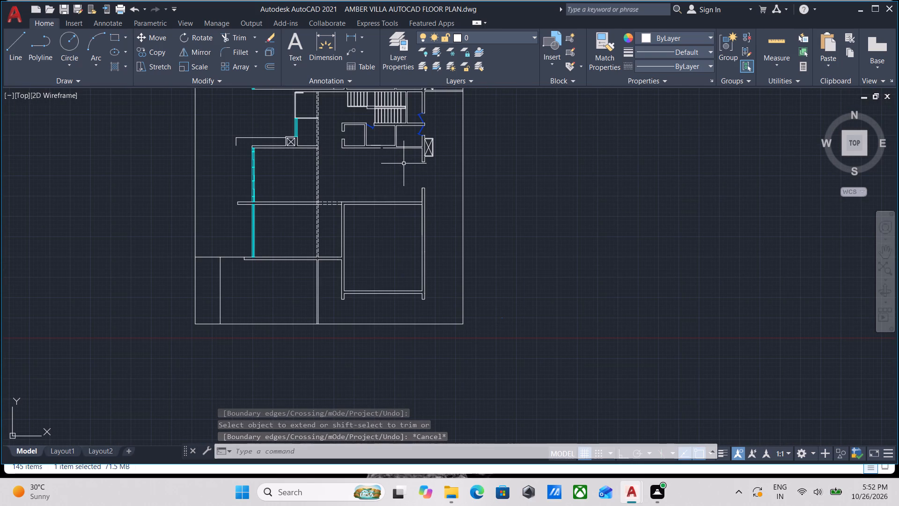
middle_drag(386, 180, 391, 211)
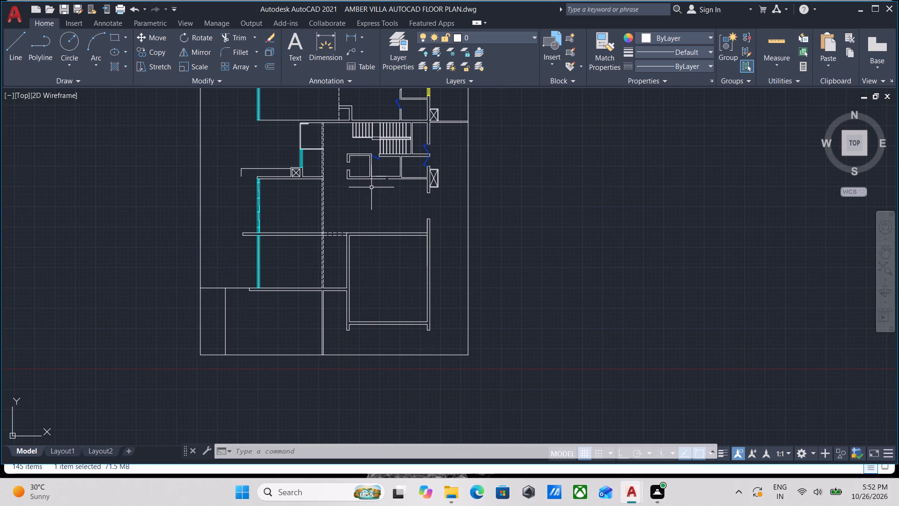
middle_drag(371, 187, 370, 241)
scroll(358, 237, up, 1)
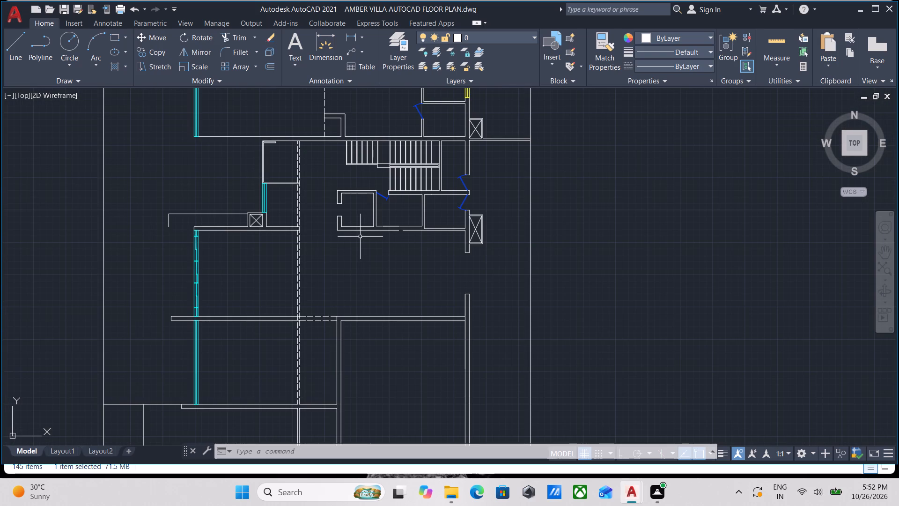
scroll(347, 257, up, 1)
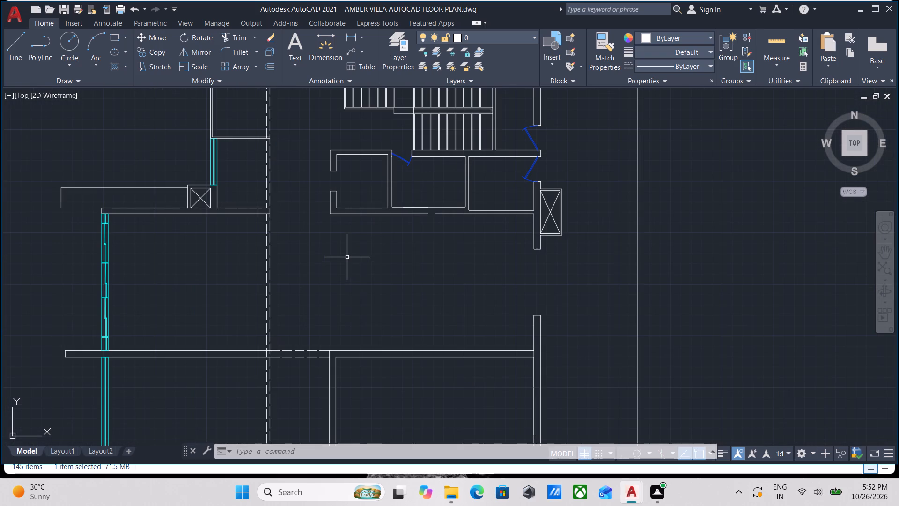
key(Escape)
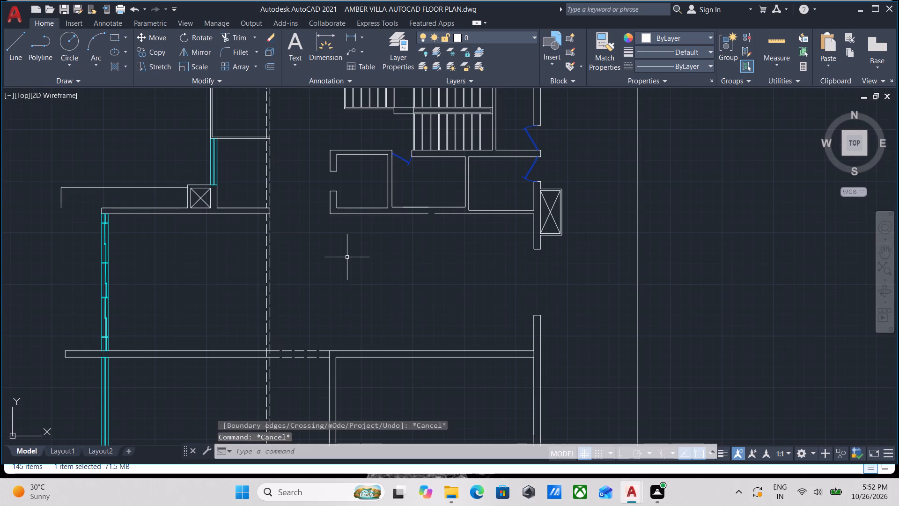
text(EC)
key(Escape)
text(EX)
key(Return)
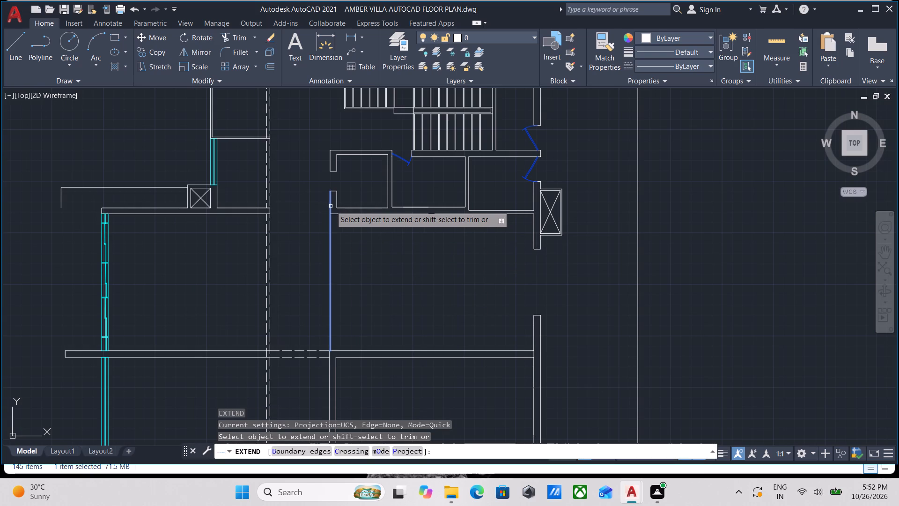
click(331, 206)
key(Escape)
Offset the extended wall line 8" to the east to form the wall's other face.
click(338, 270)
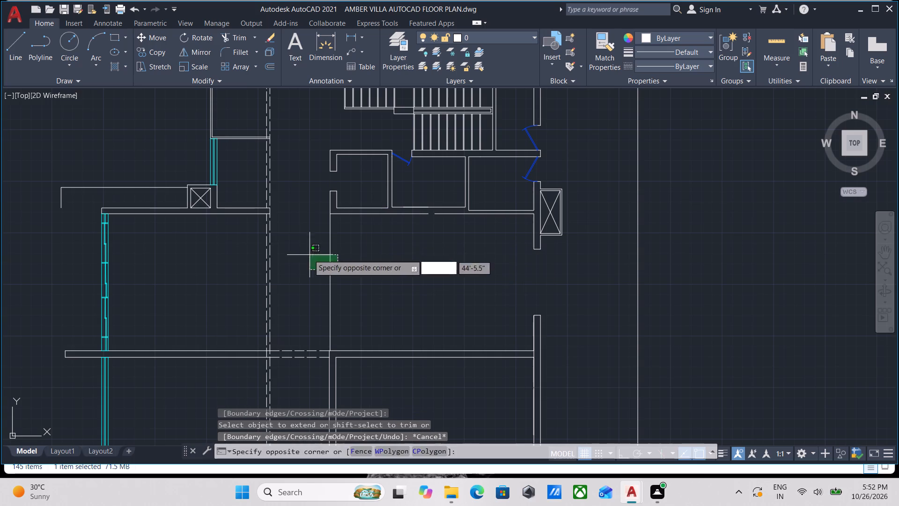
click(306, 252)
key(o)
key(Return)
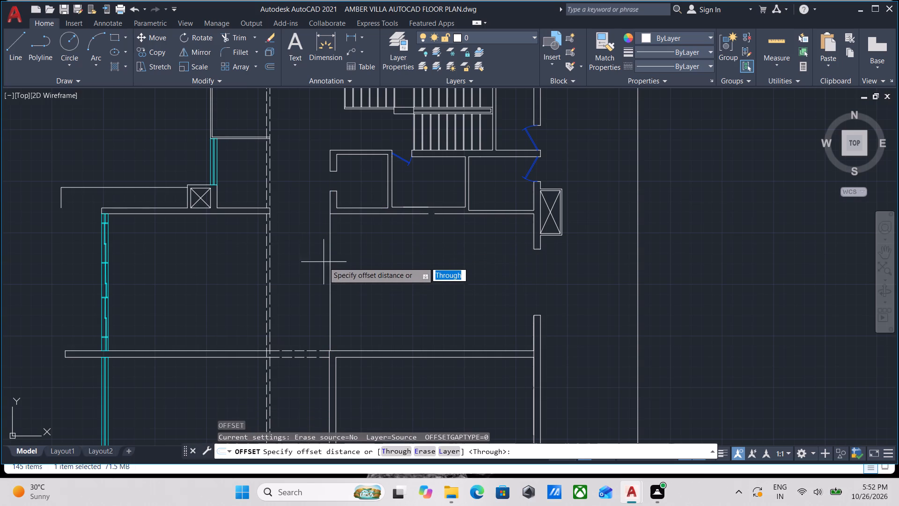
click(332, 271)
click(347, 271)
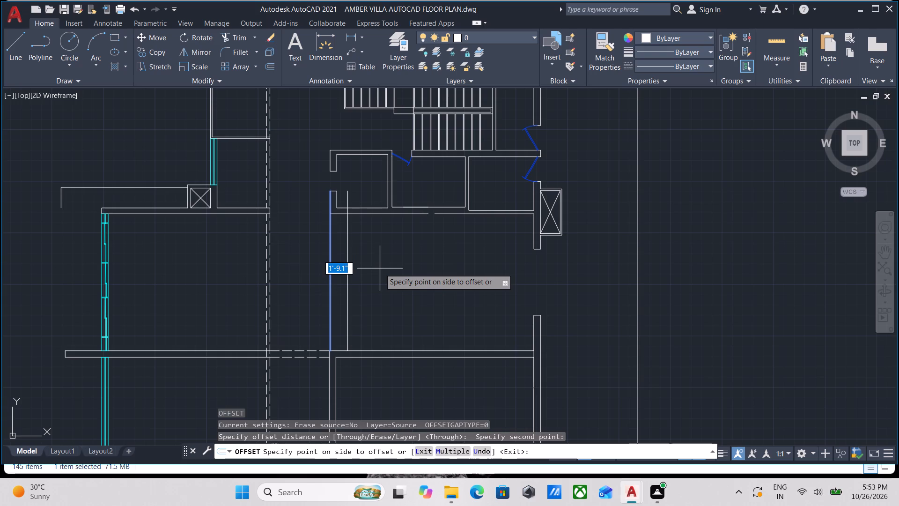
key(8)
key(shift+quotedbl)
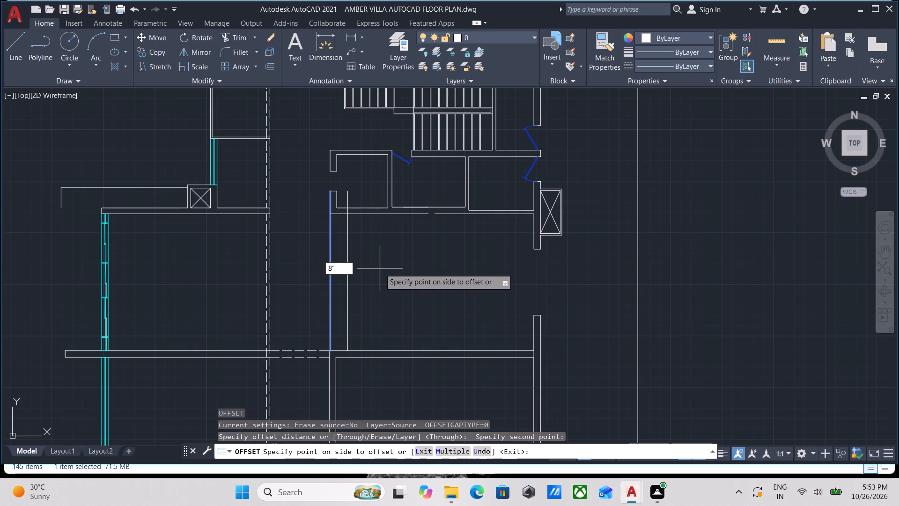
key(Return)
key(Escape)
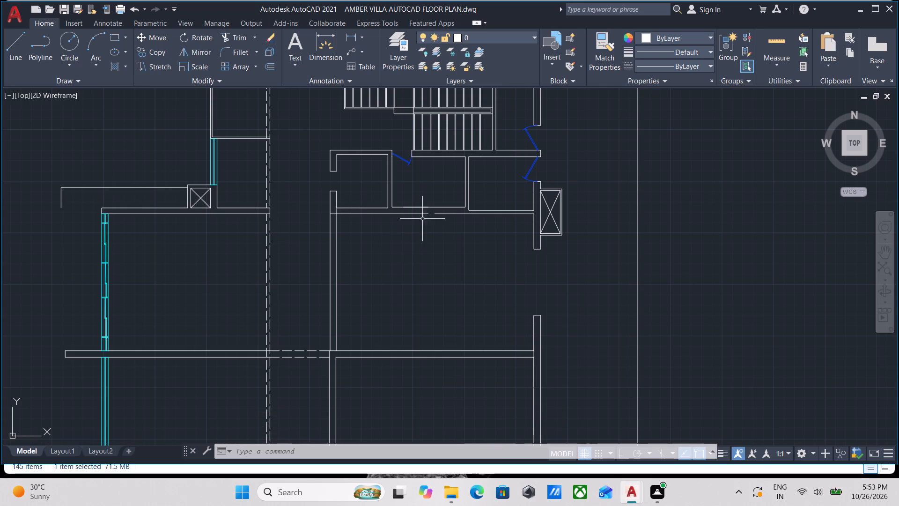
Shorten the offset line's north end so it stops at the south face of the small room's wall.
scroll(370, 175, up, 2)
middle_drag(328, 215, 355, 217)
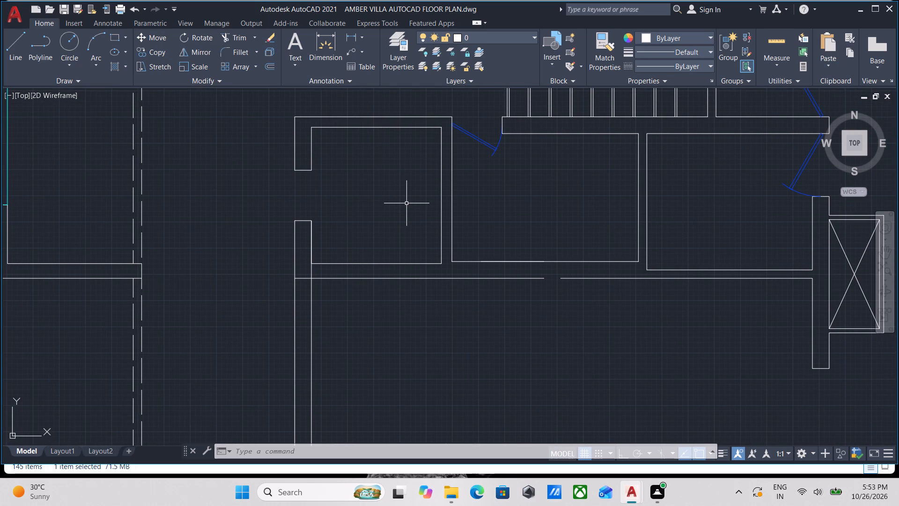
middle_drag(351, 185, 345, 212)
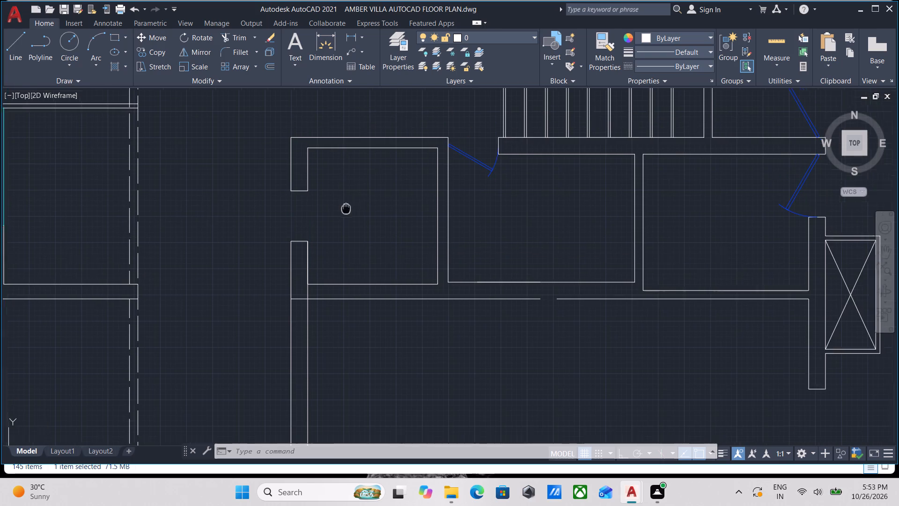
middle_drag(345, 212, 343, 218)
scroll(301, 296, up, 3)
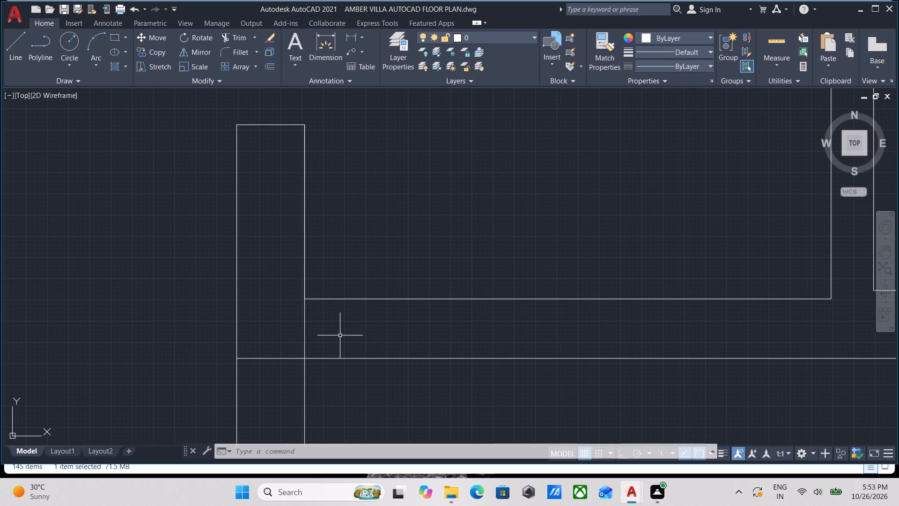
scroll(305, 299, up, 1)
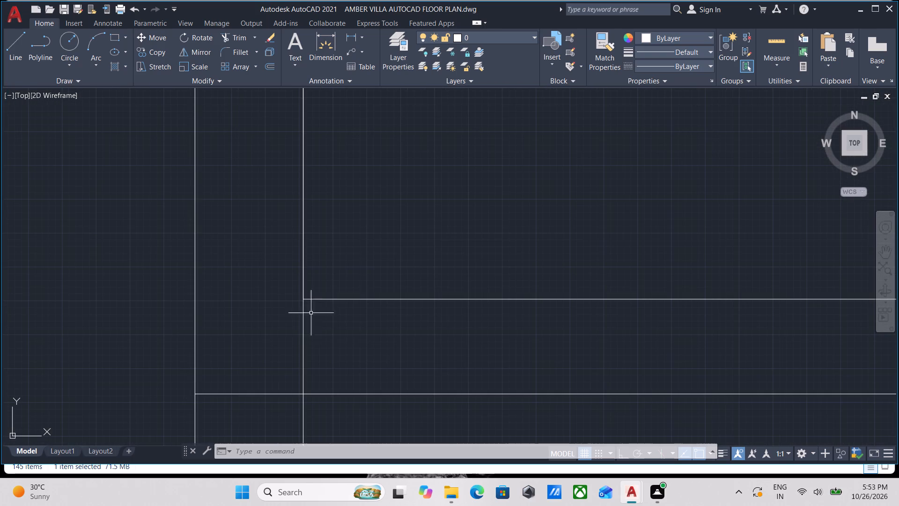
click(317, 323)
click(281, 317)
scroll(304, 303, down, 3)
middle_drag(304, 302, 365, 259)
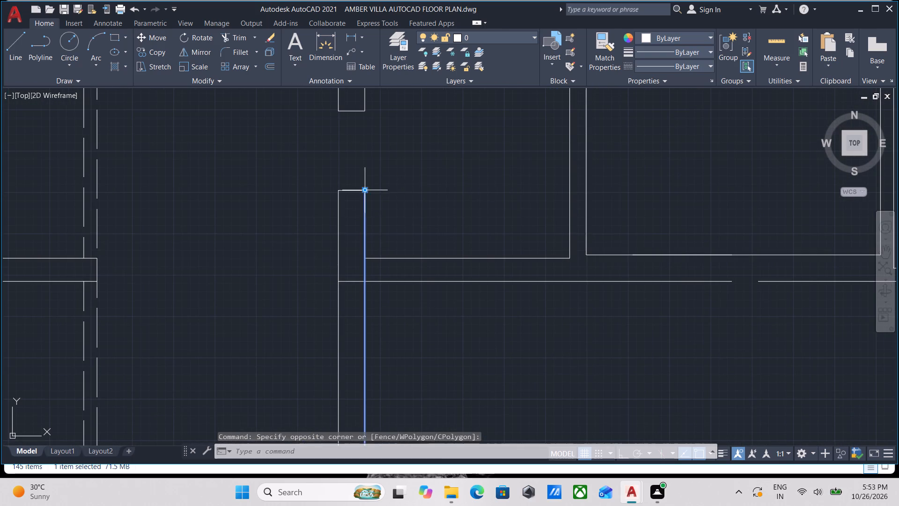
click(365, 192)
click(366, 281)
scroll(409, 260, down, 1)
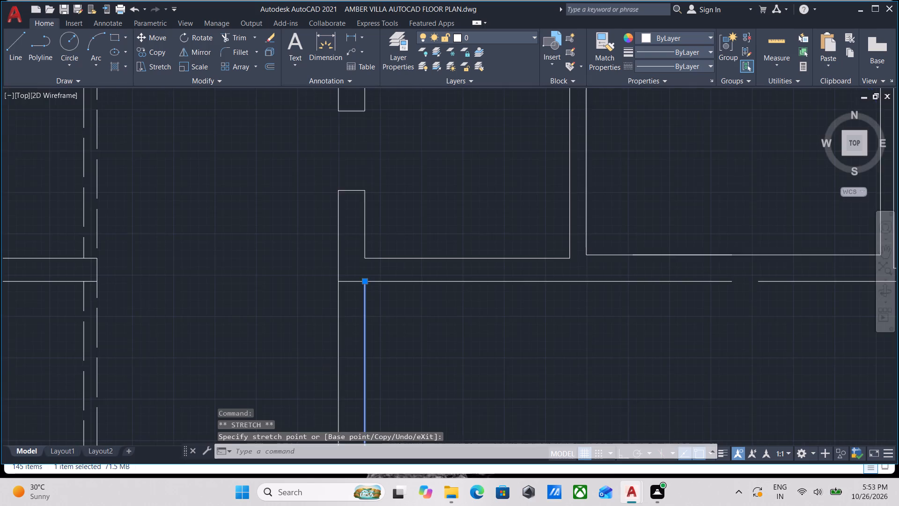
middle_drag(409, 260, 356, 216)
key(Escape)
Examine where the new wall lines meet the east-west wall at their south end.
scroll(342, 266, down, 2)
middle_drag(342, 266, 341, 167)
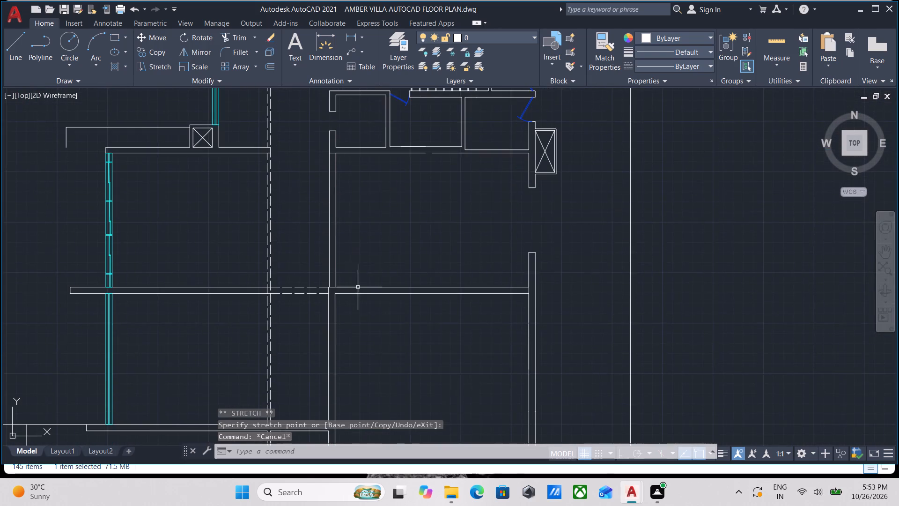
scroll(342, 307, up, 2)
scroll(328, 243, up, 1)
click(345, 247)
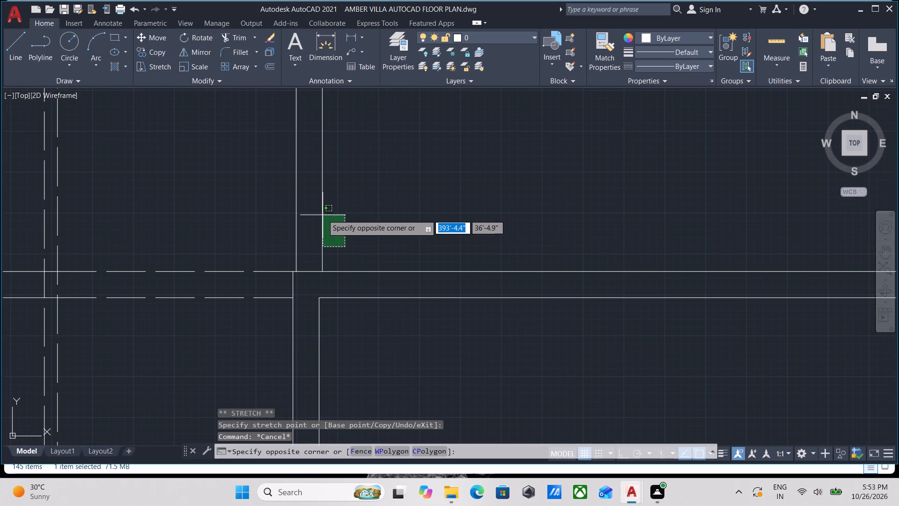
click(317, 211)
scroll(355, 203, down, 2)
middle_drag(355, 203, 367, 294)
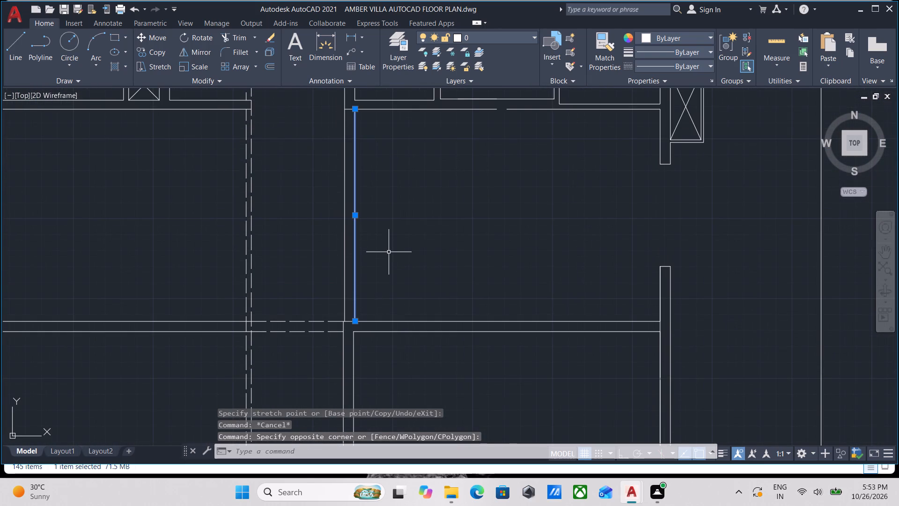
key(Escape)
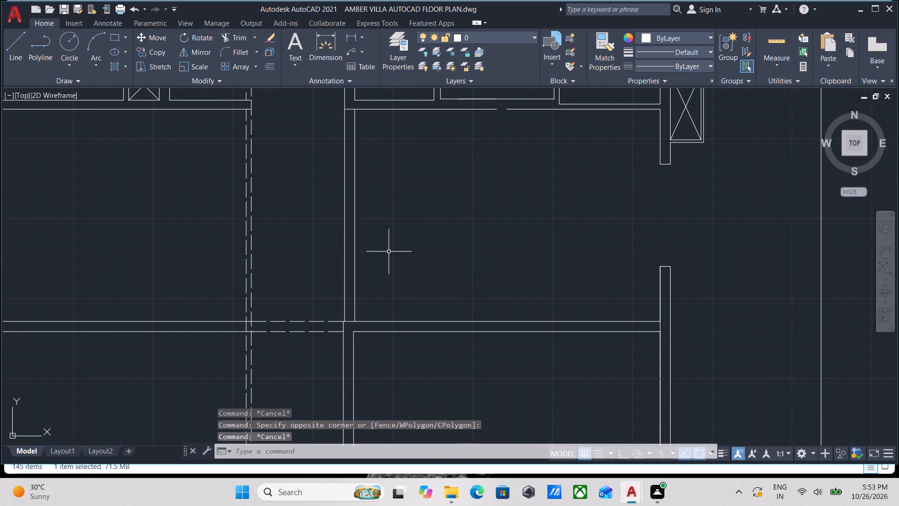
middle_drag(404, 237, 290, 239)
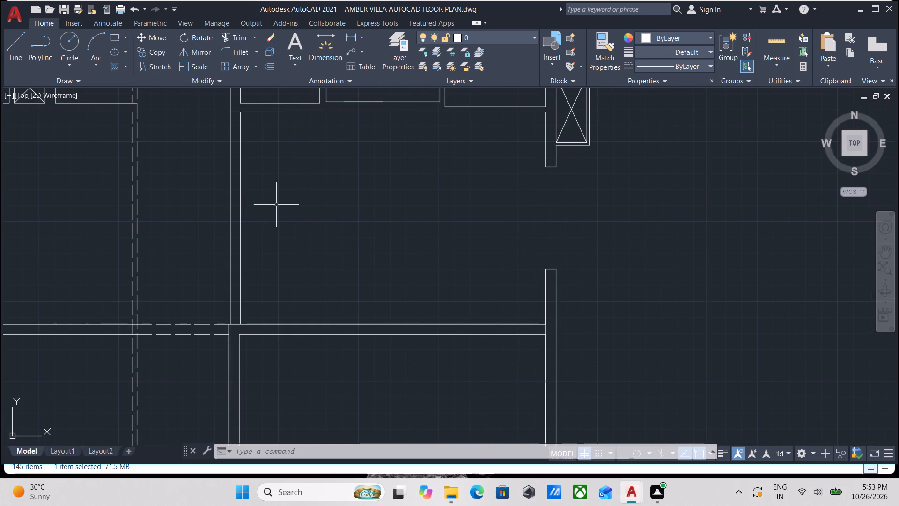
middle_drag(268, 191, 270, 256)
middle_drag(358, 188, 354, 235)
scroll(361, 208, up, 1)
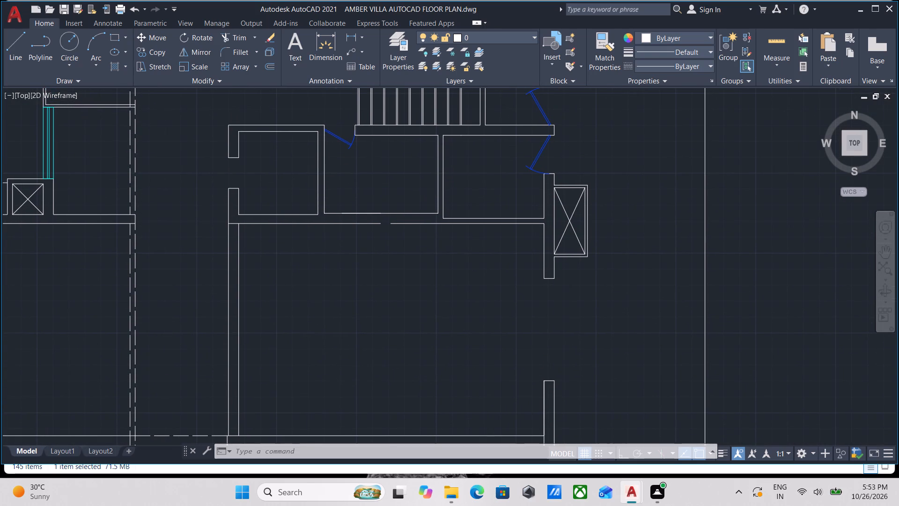
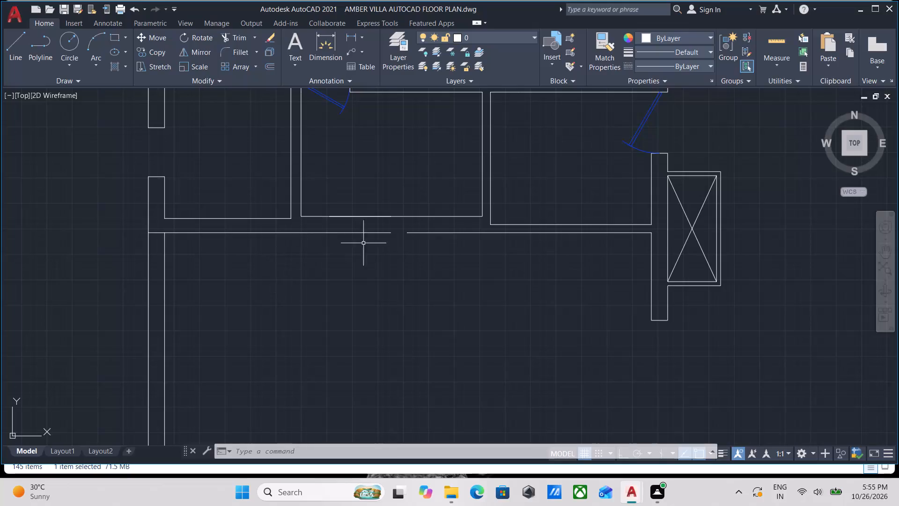
Check the middle small room's south wall, below the stairs, for overlapping line segments.
scroll(363, 223, up, 1)
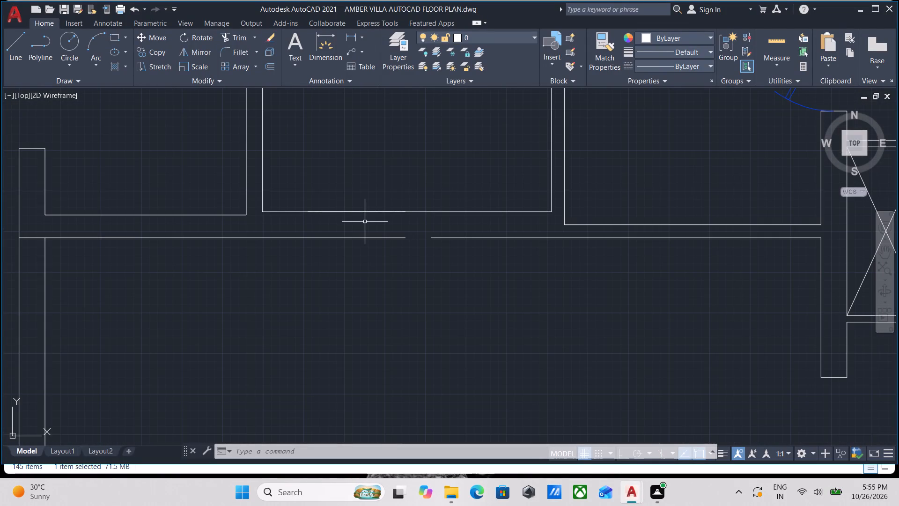
scroll(376, 213, up, 1)
middle_drag(376, 213, 406, 238)
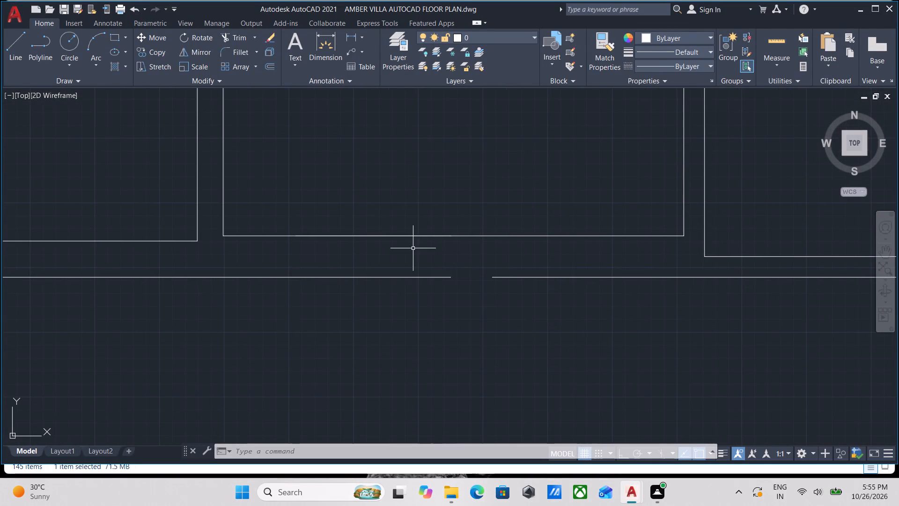
click(373, 202)
click(305, 258)
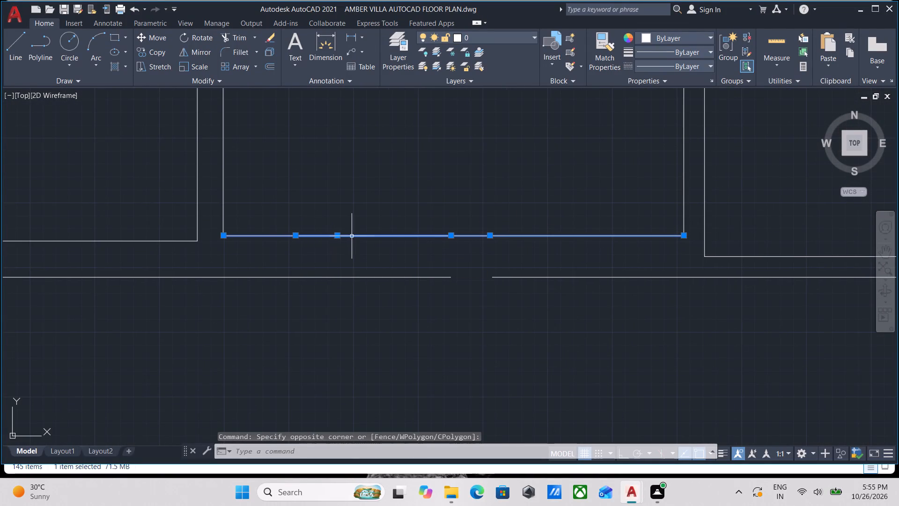
key(Escape)
click(381, 249)
click(356, 211)
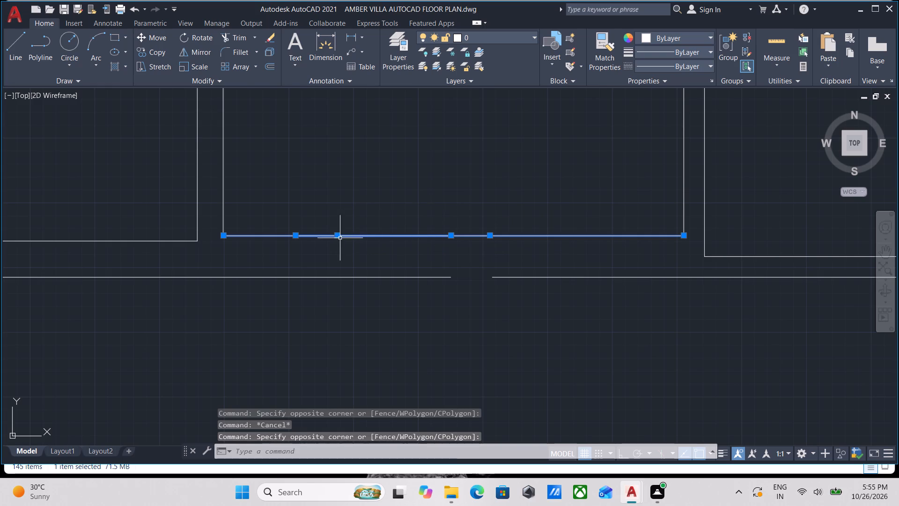
click(340, 238)
click(336, 236)
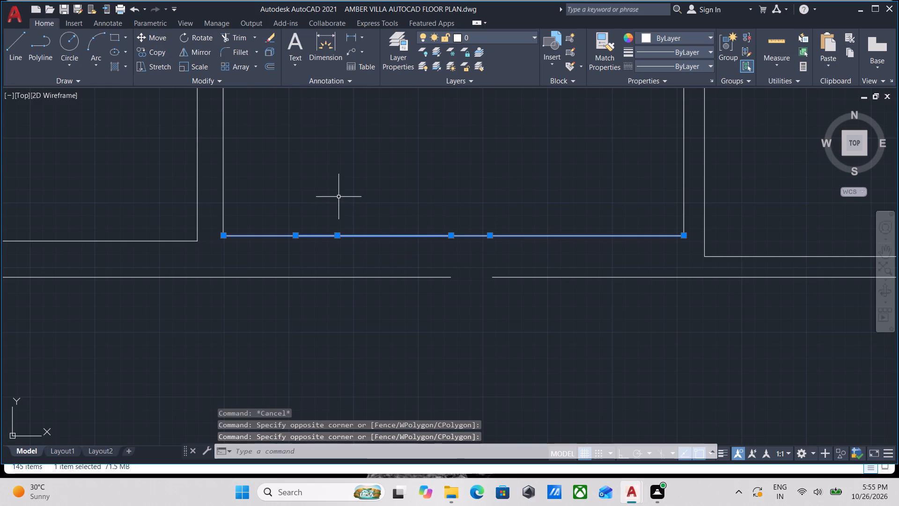
scroll(398, 235, down, 1)
key(Escape)
click(424, 244)
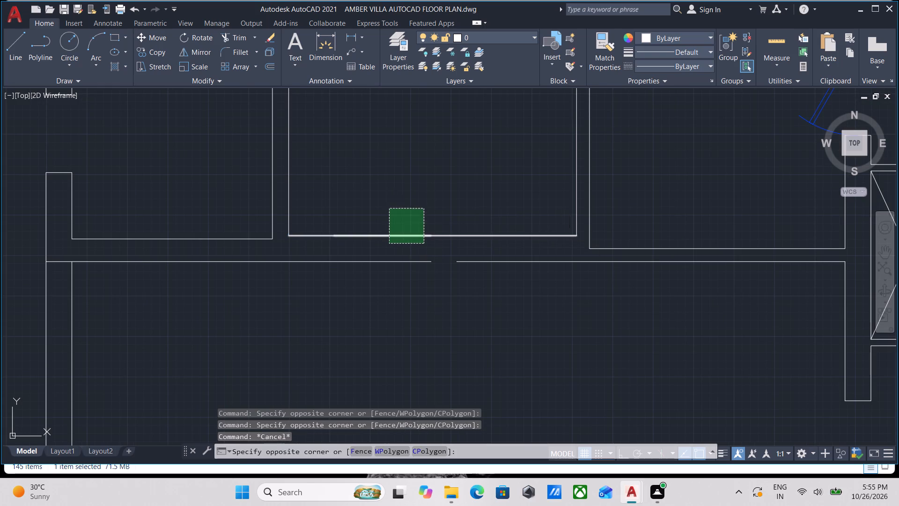
click(389, 208)
key(Escape)
Pull the shorter overlapping line north off the middle small room's south wall line and erase it.
scroll(376, 236, up, 1)
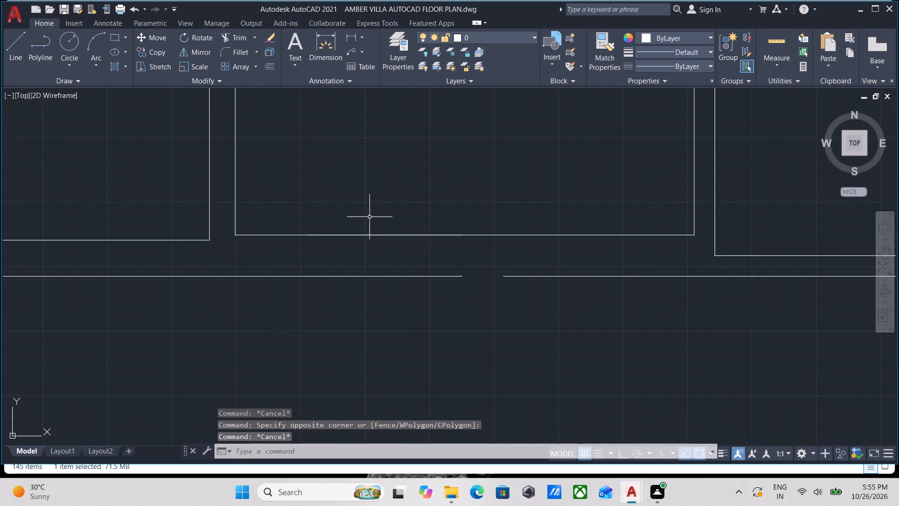
click(371, 216)
click(350, 251)
click(348, 235)
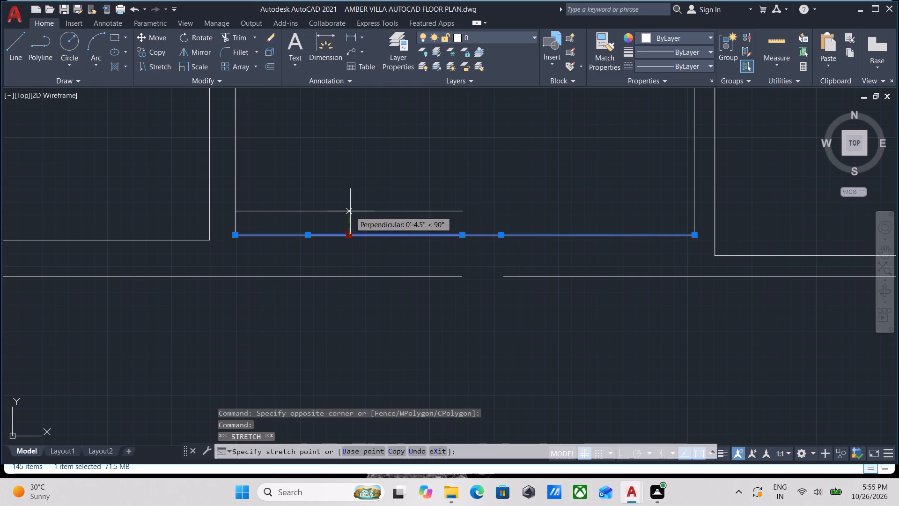
click(352, 194)
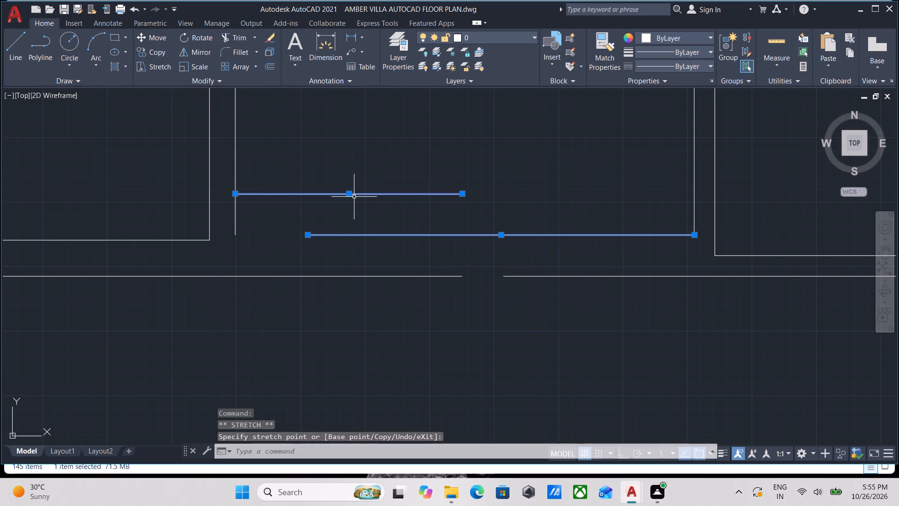
right_click(354, 197)
key(Escape)
key(Escape)
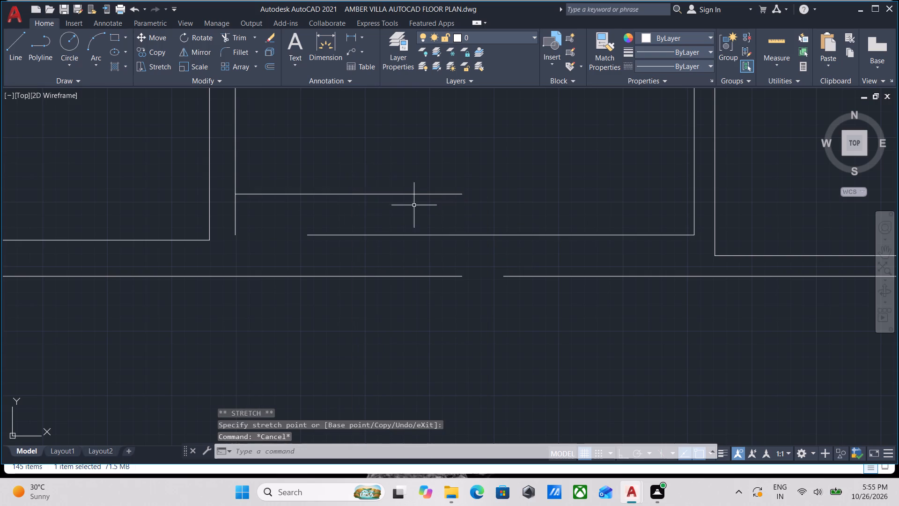
click(418, 205)
click(400, 181)
right_click(398, 180)
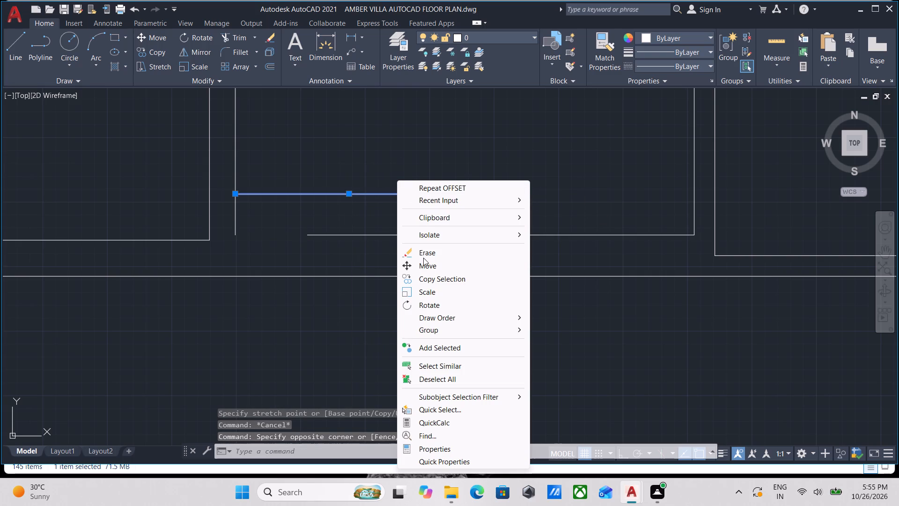
click(423, 258)
Fillet the middle small room's west and south wall lines with zero radius to close their corner.
scroll(313, 225, down, 1)
middle_drag(313, 225, 379, 254)
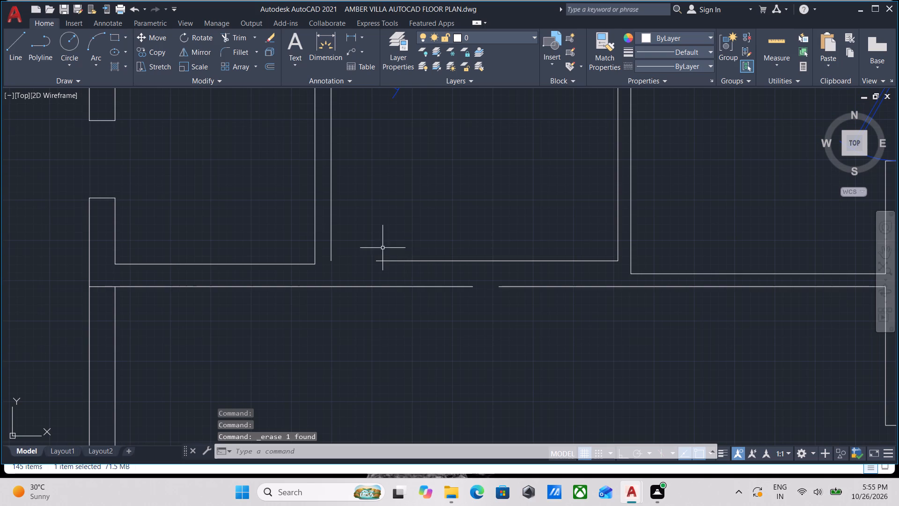
middle_drag(383, 248, 423, 263)
middle_drag(432, 236, 439, 260)
key(f)
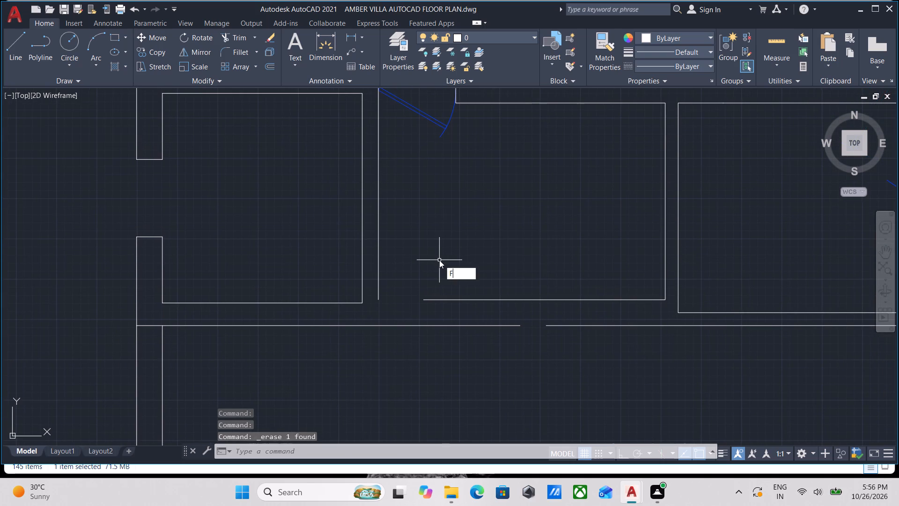
key(Return)
click(377, 280)
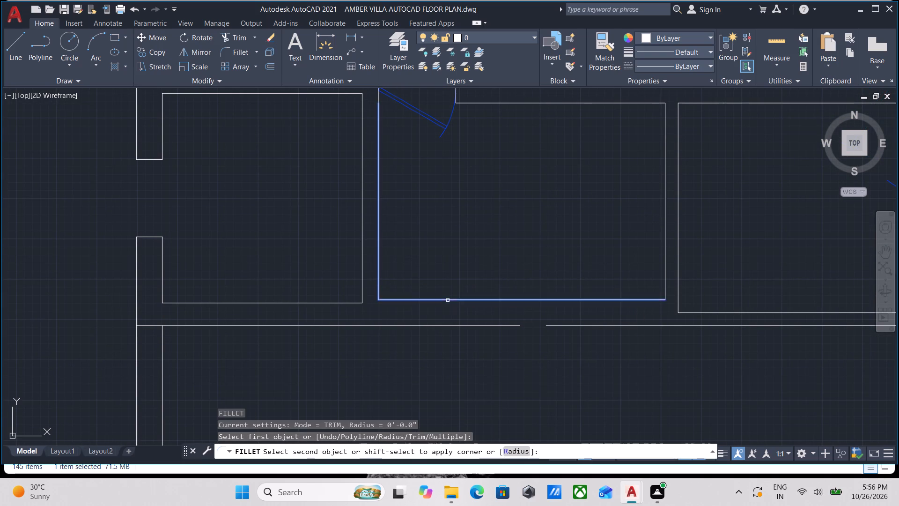
click(448, 300)
scroll(483, 243, down, 2)
middle_click(483, 243)
scroll(503, 281, up, 3)
key(Escape)
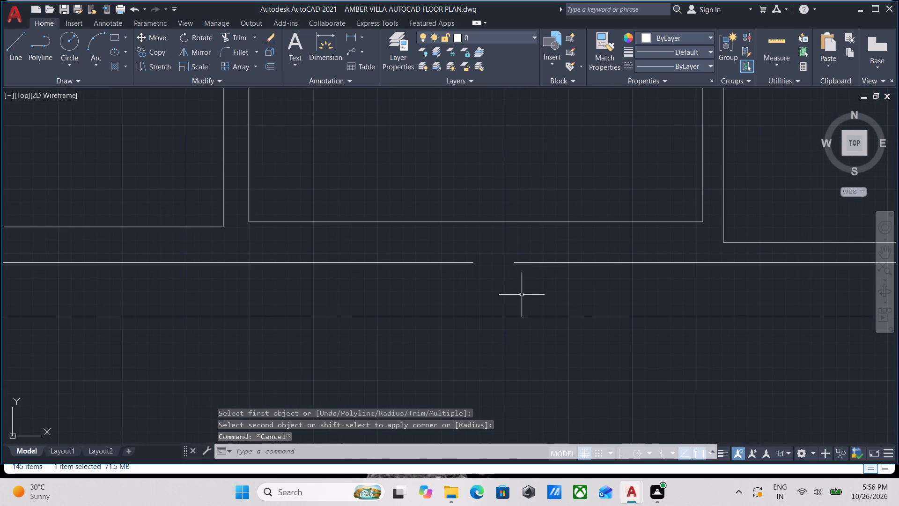
Stretch the western segment of the line below the three small rooms east to the other segment, closing the gap.
click(530, 290)
click(481, 305)
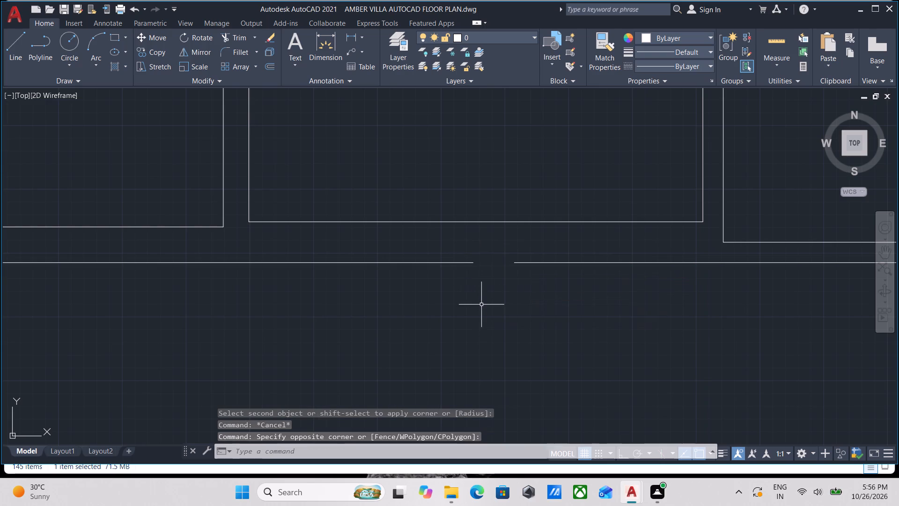
drag(482, 294, 477, 287)
click(436, 237)
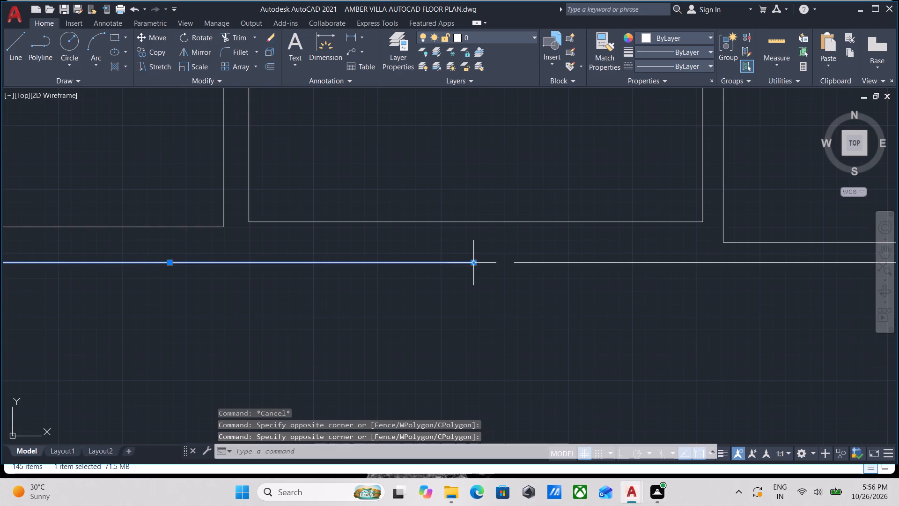
click(473, 260)
click(515, 260)
scroll(439, 260, down, 2)
middle_drag(441, 260, 499, 268)
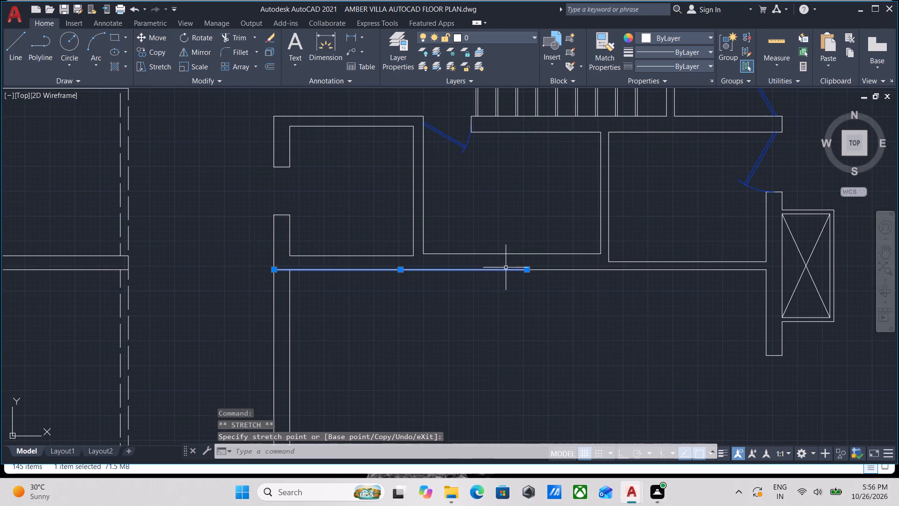
key(Escape)
Examine the junction where the new north-south wall meets the east-west wall to its south.
scroll(339, 268, down, 1)
middle_drag(339, 268, 403, 237)
scroll(450, 288, down, 1)
middle_drag(452, 288, 483, 253)
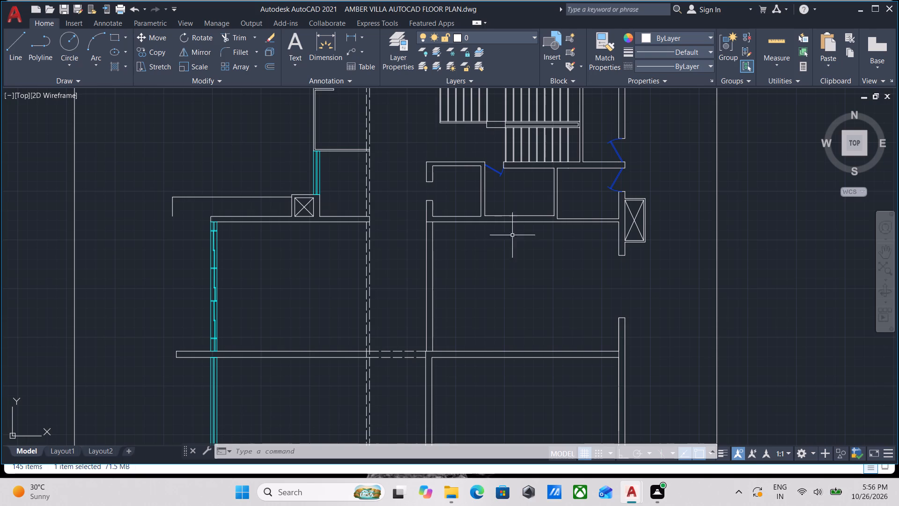
scroll(500, 260, down, 1)
middle_drag(498, 264, 498, 235)
scroll(463, 290, up, 2)
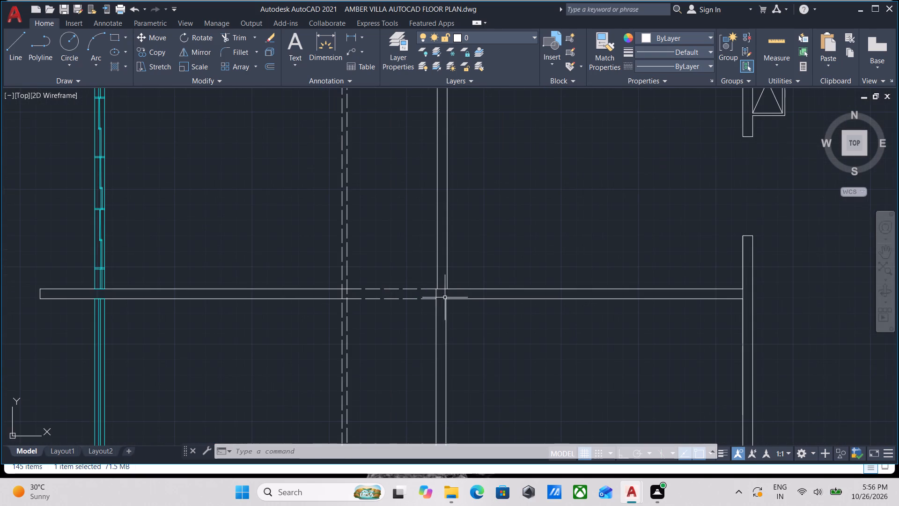
scroll(446, 281, up, 3)
scroll(439, 297, down, 2)
middle_drag(441, 295, 376, 294)
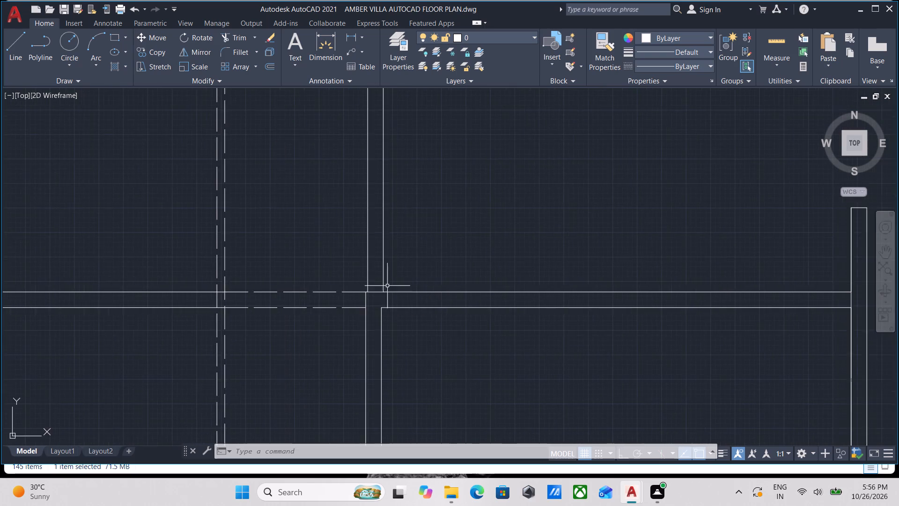
Pull the overlapping line away from the east wall's inner face near the east-west wall junction and erase it.
scroll(424, 268, down, 2)
middle_drag(424, 268, 351, 295)
scroll(400, 269, down, 1)
scroll(475, 297, up, 4)
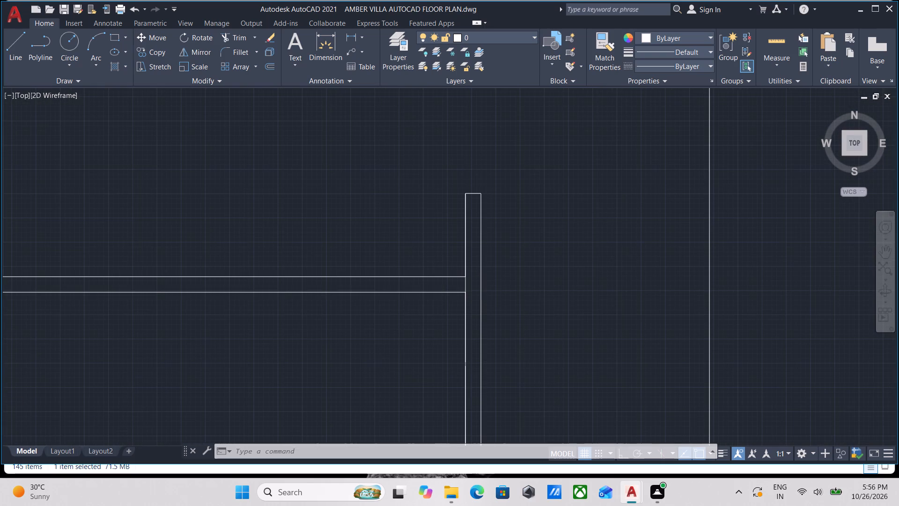
scroll(463, 238, up, 2)
click(464, 238)
click(424, 206)
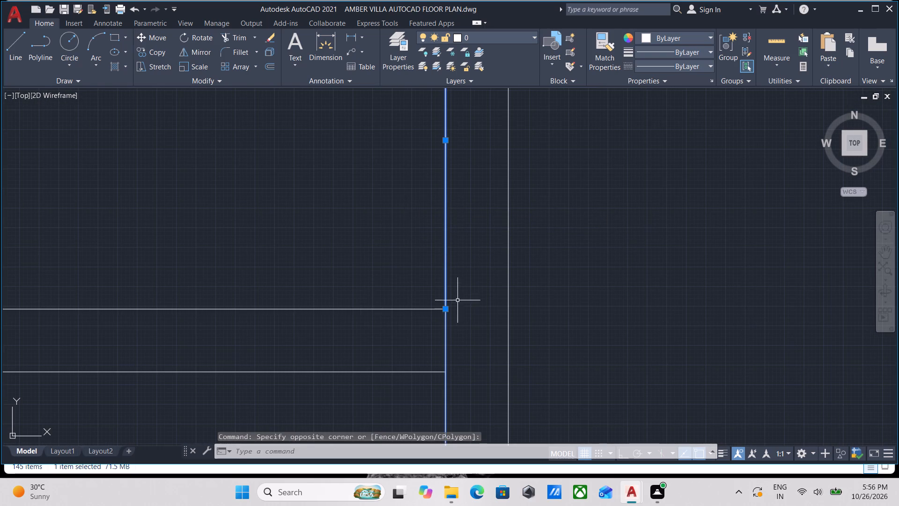
click(448, 309)
scroll(303, 305, down, 1)
middle_drag(303, 305, 538, 284)
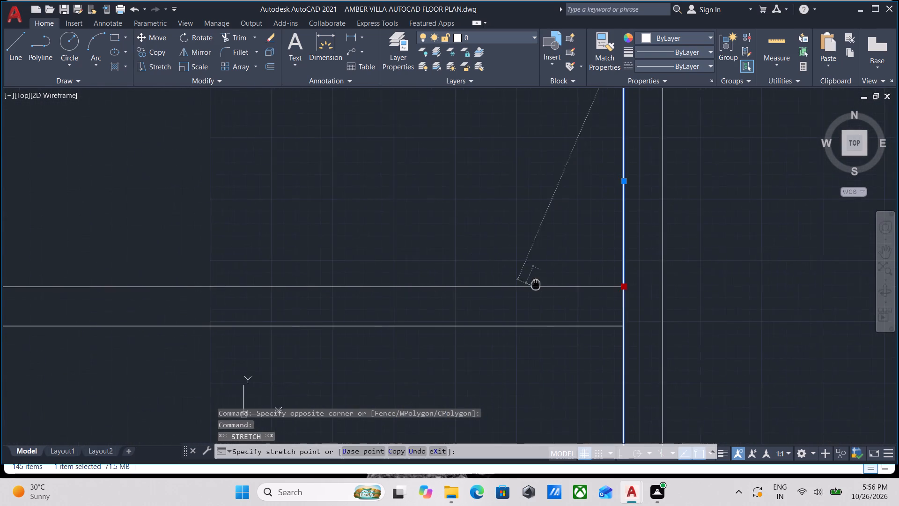
middle_drag(538, 284, 536, 284)
scroll(442, 239, down, 1)
click(406, 225)
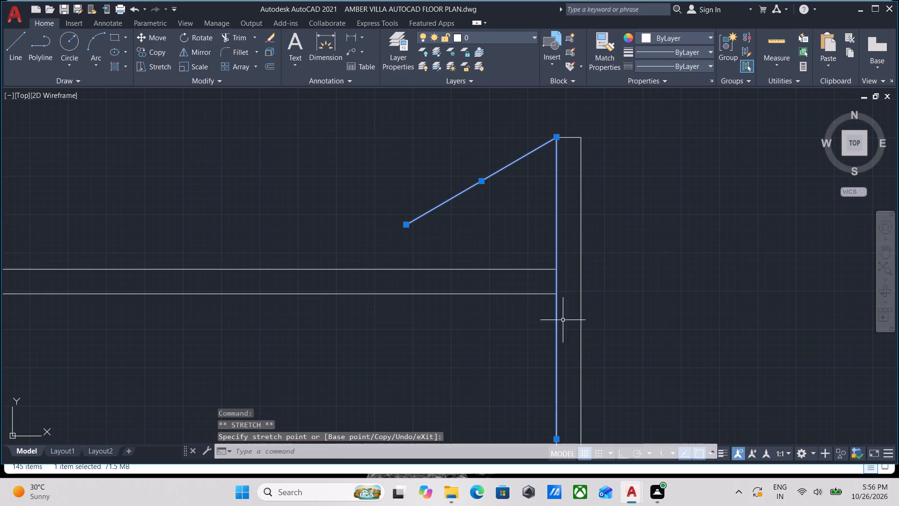
key(Escape)
scroll(564, 310, down, 2)
middle_drag(563, 307, 577, 260)
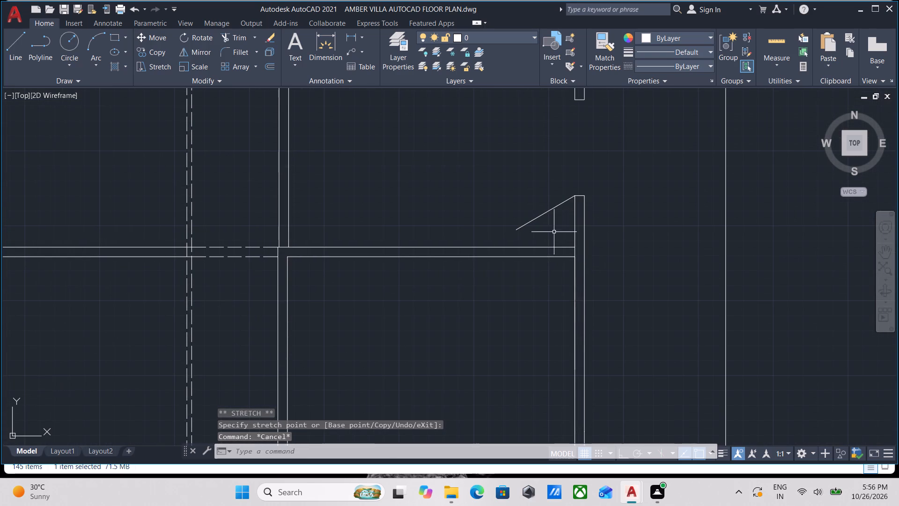
click(542, 222)
click(514, 207)
right_click(513, 207)
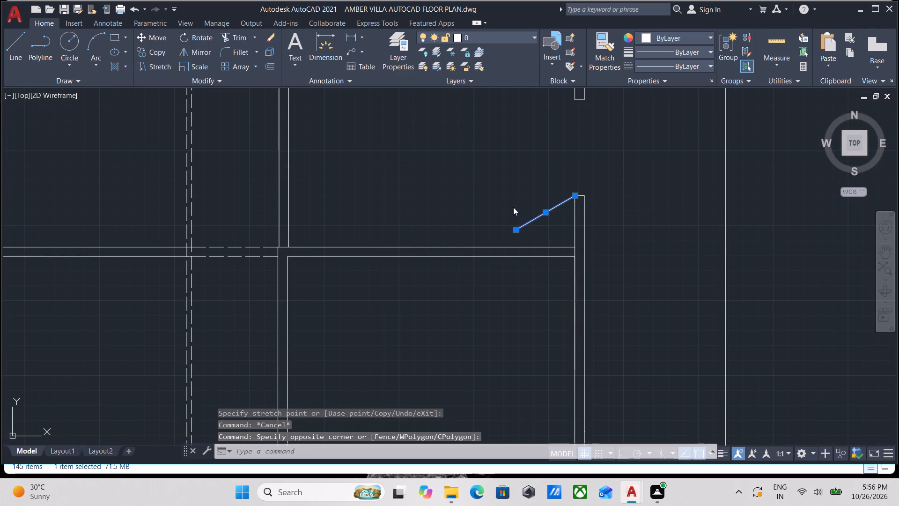
click(549, 257)
Trim the east wall's inner face line between the two faces of the east-west wall to open the junction.
scroll(391, 215, down, 2)
middle_drag(391, 215, 394, 247)
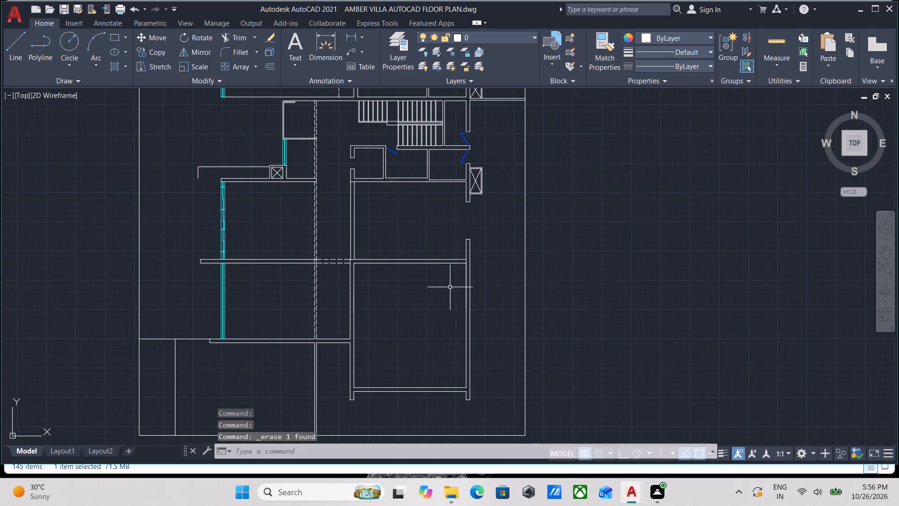
scroll(486, 291, up, 2)
middle_drag(445, 263, 496, 350)
middle_drag(408, 283, 510, 330)
scroll(436, 306, down, 1)
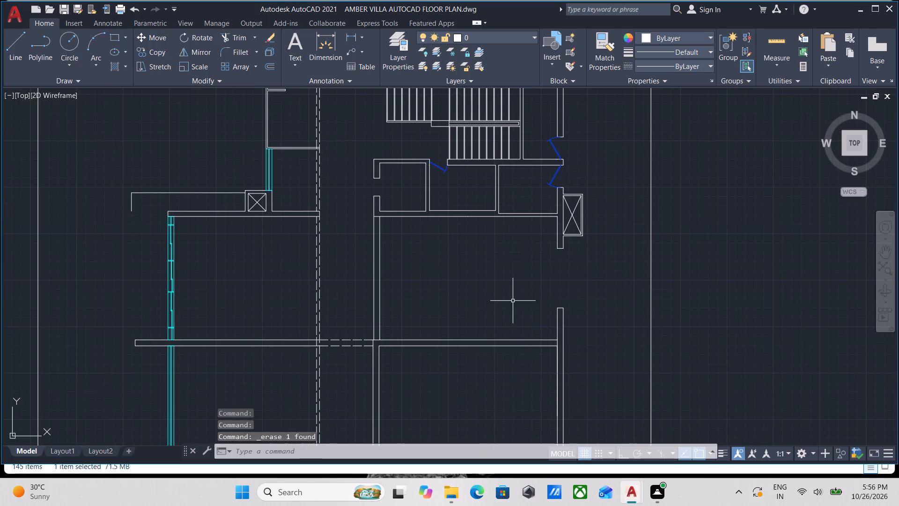
scroll(557, 351, up, 2)
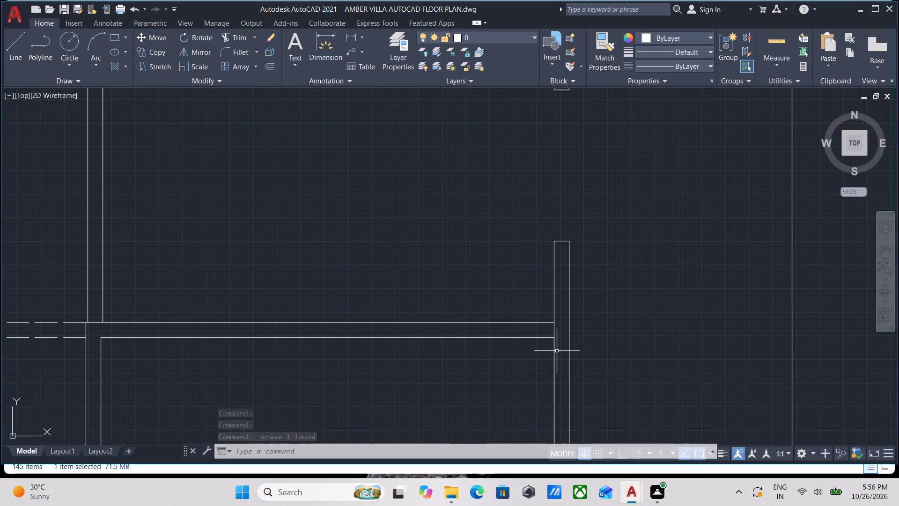
text(TR)
key(Return)
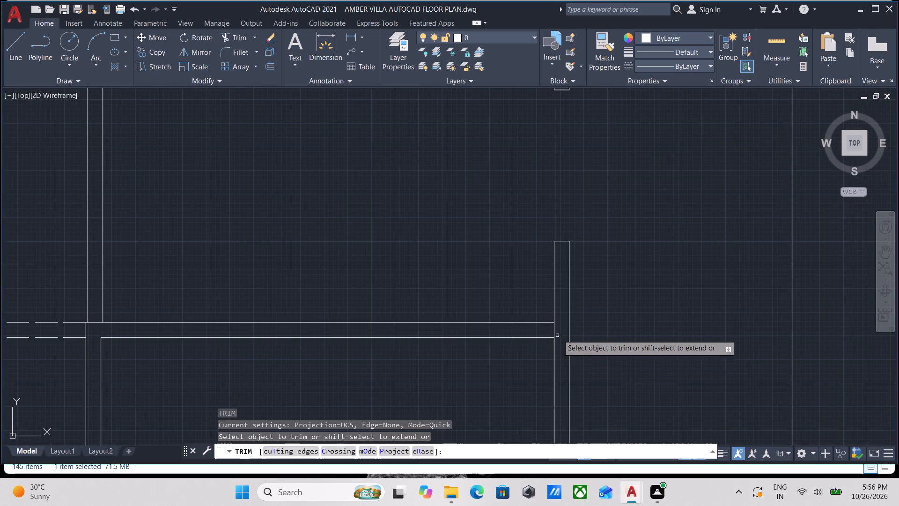
scroll(558, 333, up, 3)
click(565, 320)
click(493, 320)
key(Escape)
Offset the western segment of the line below the three small rooms 9'11" south into the room beneath.
scroll(515, 318, down, 4)
scroll(387, 335, down, 1)
middle_drag(387, 335, 466, 320)
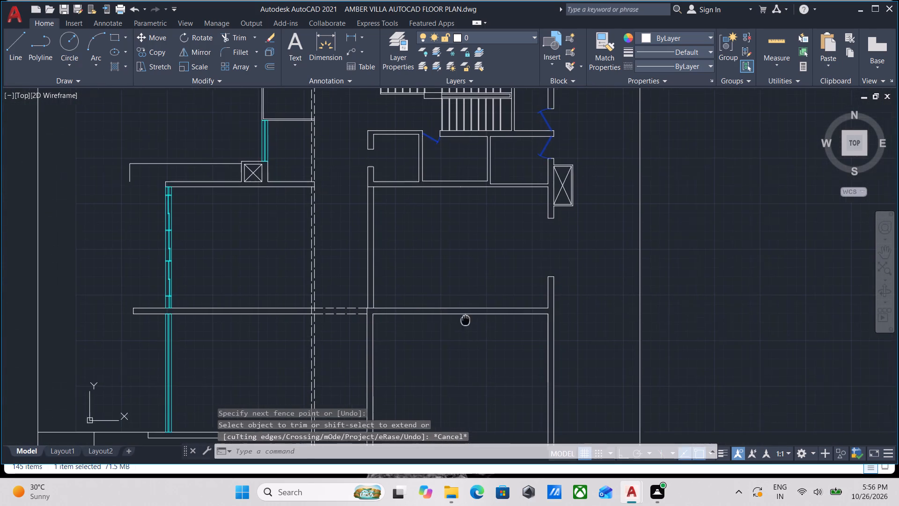
middle_drag(466, 320, 467, 320)
middle_drag(459, 305, 472, 334)
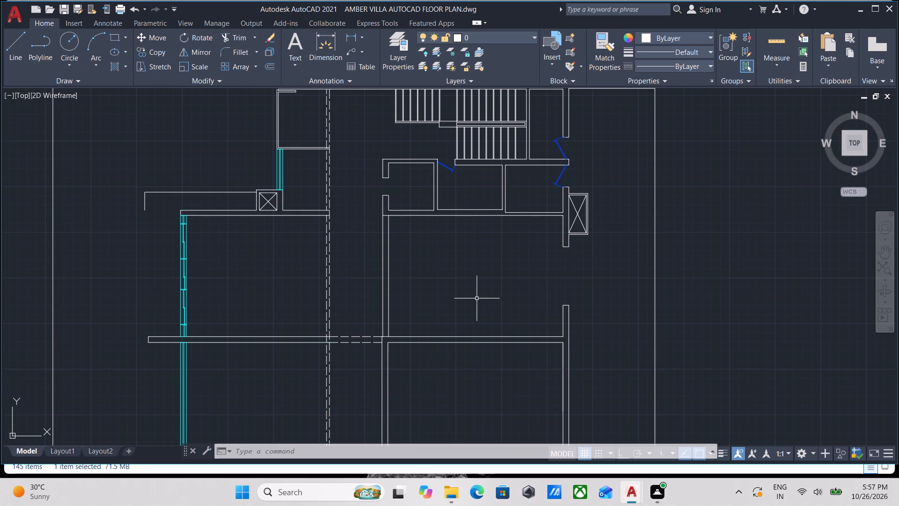
middle_drag(476, 296, 487, 334)
scroll(481, 267, up, 1)
click(481, 267)
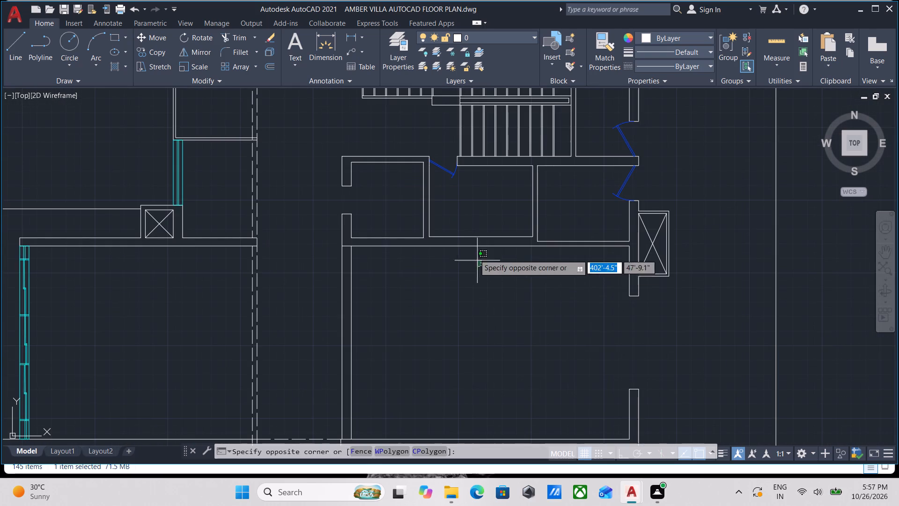
click(463, 241)
middle_drag(405, 285, 408, 299)
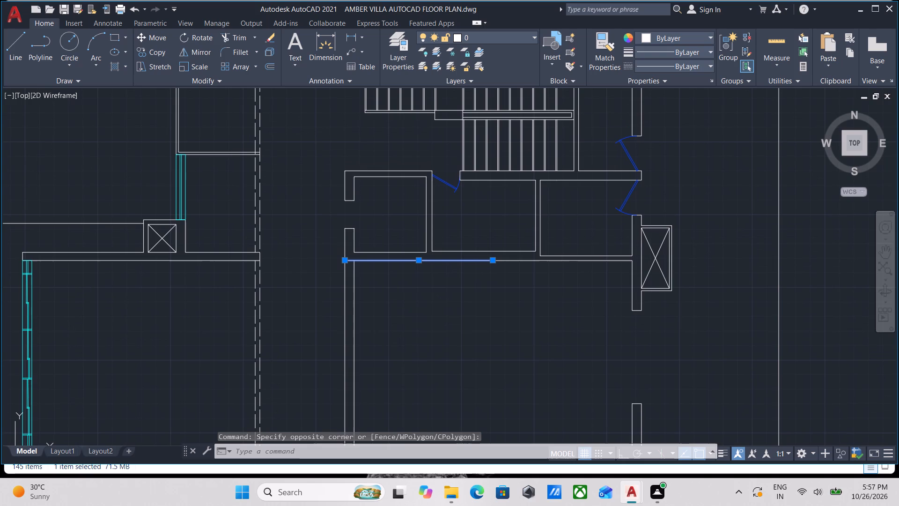
key(o)
key(Return)
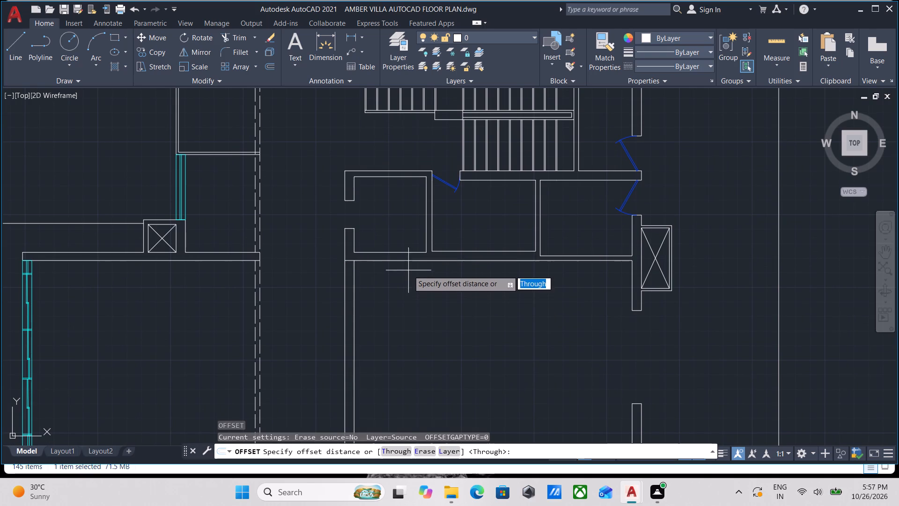
click(421, 260)
click(414, 327)
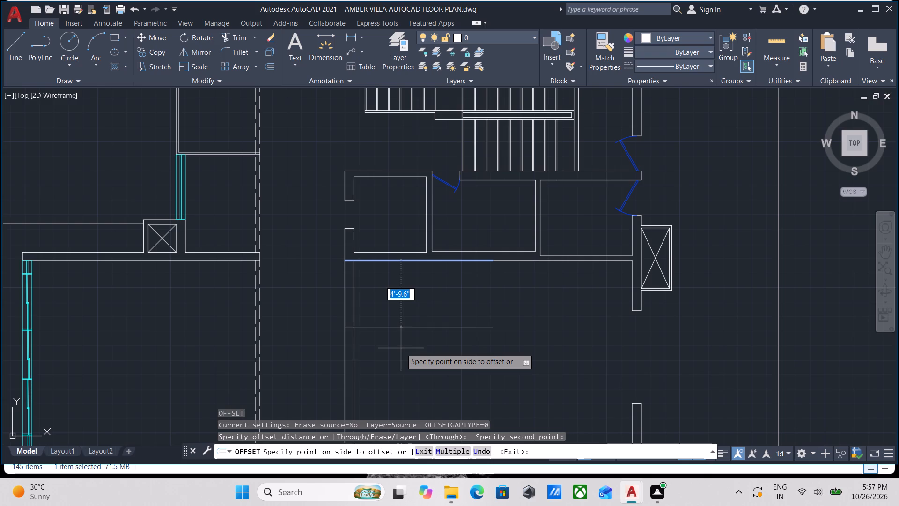
text(9')
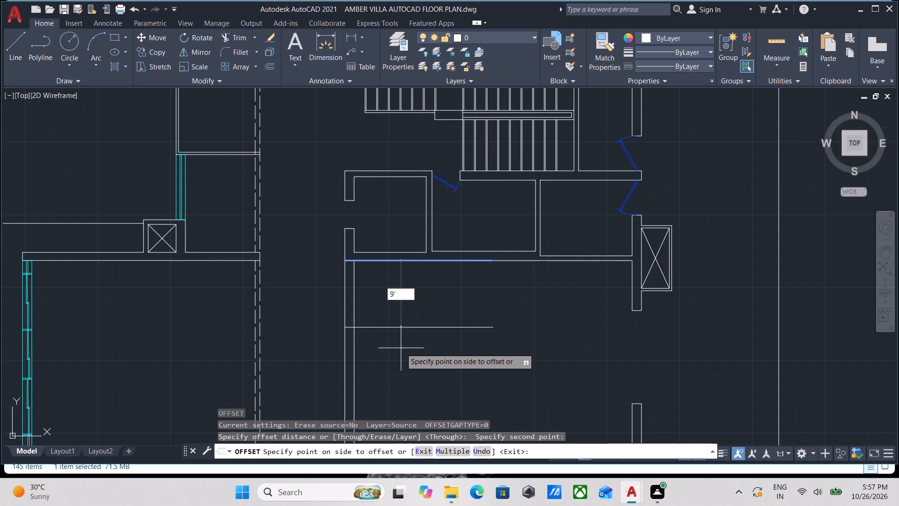
text(11)
key(Return)
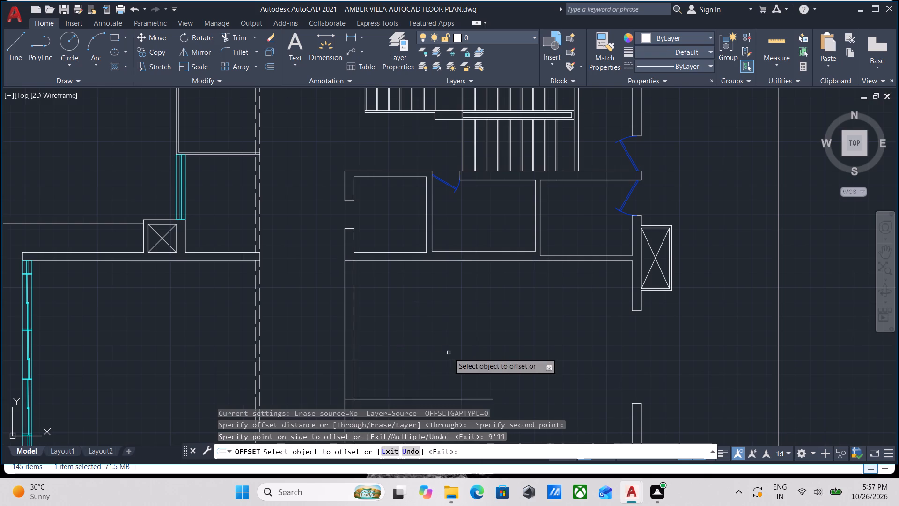
Offset the new east-west line 4" south to form the second face of the partition.
middle_drag(449, 353, 511, 267)
click(507, 311)
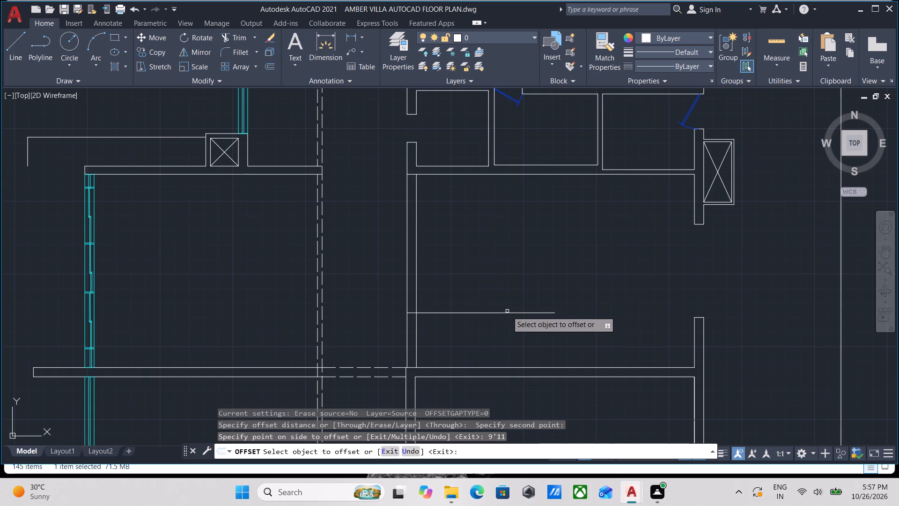
click(506, 313)
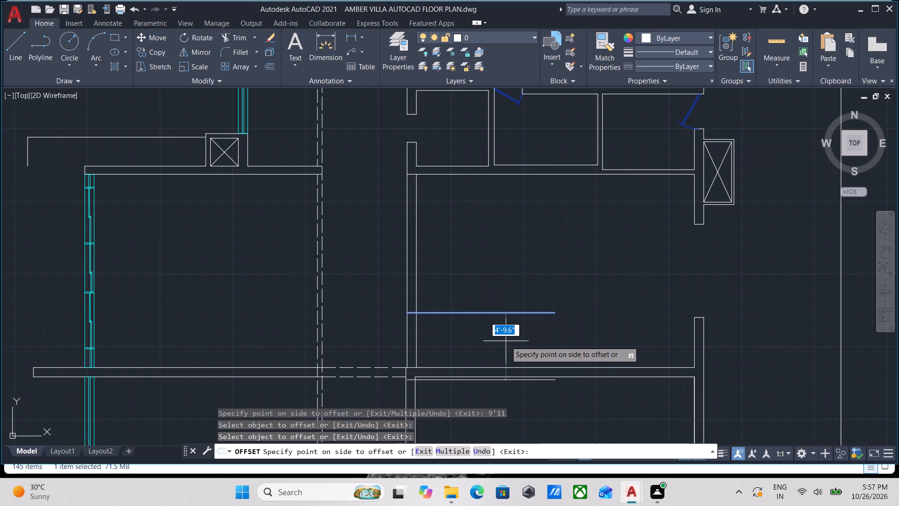
key(4)
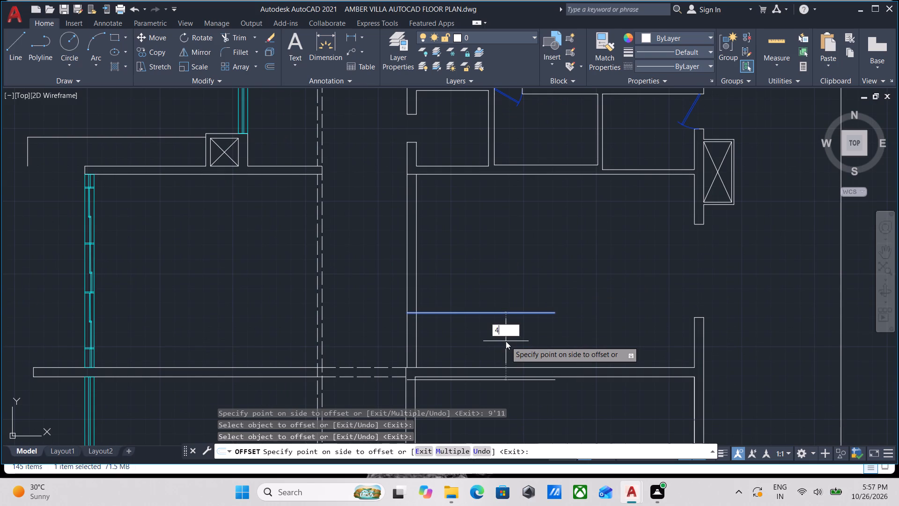
key(shift+quotedbl)
key(Return)
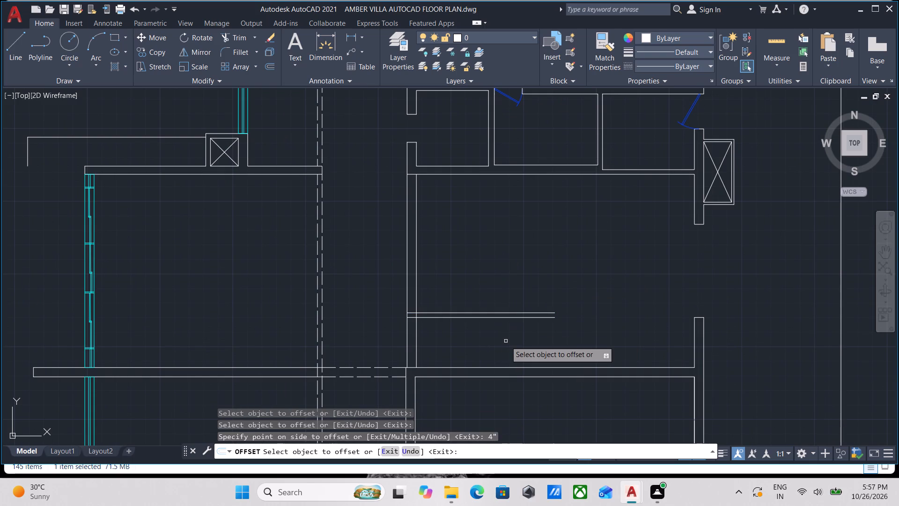
scroll(428, 331, up, 1)
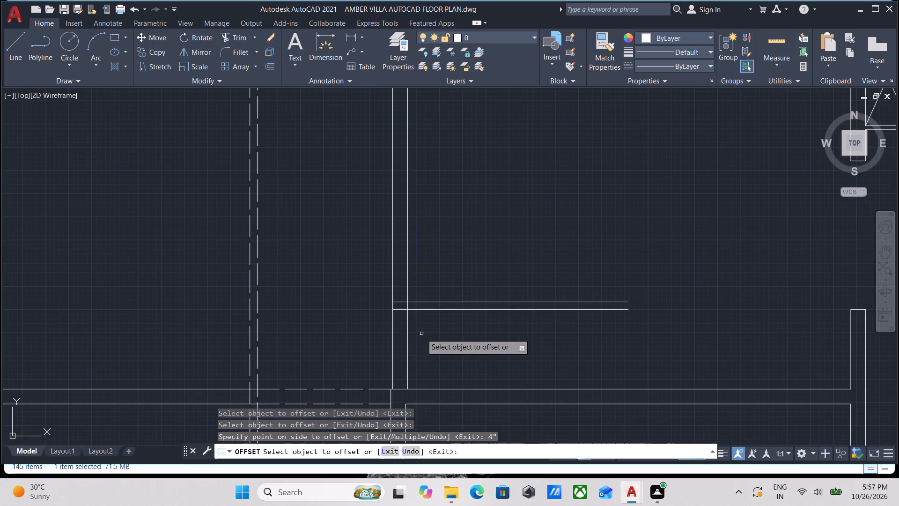
key(Escape)
Trim the partition lines crossing the west wall and the wall's inner face between them to open the junction.
text(TR)
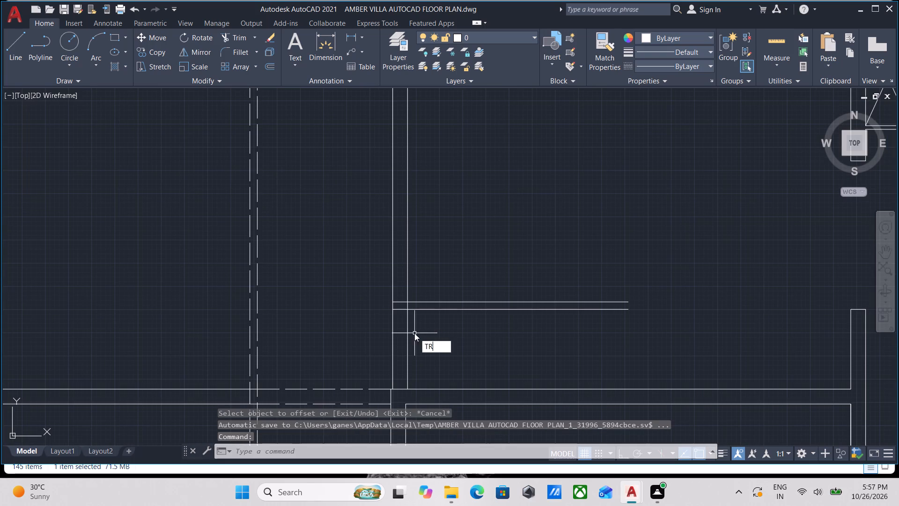
key(Return)
scroll(394, 313, up, 2)
click(405, 327)
click(401, 252)
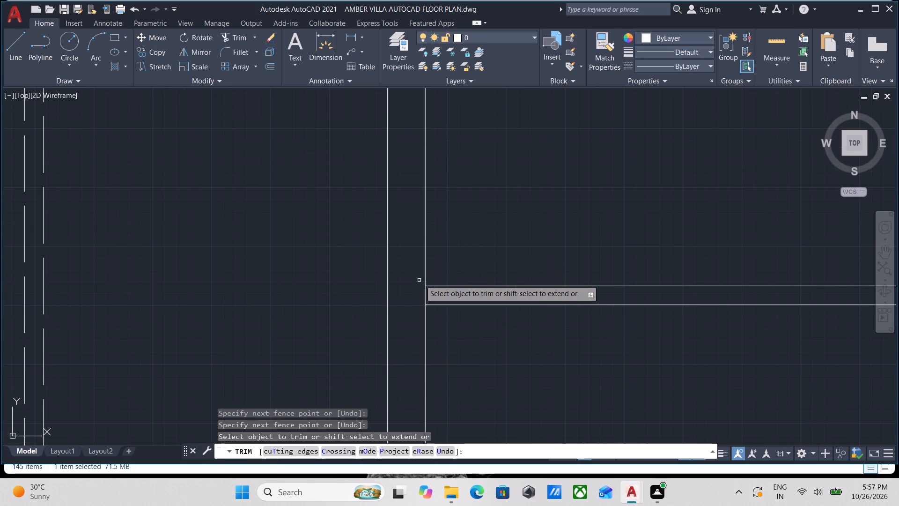
click(432, 291)
click(416, 293)
scroll(416, 293, down, 3)
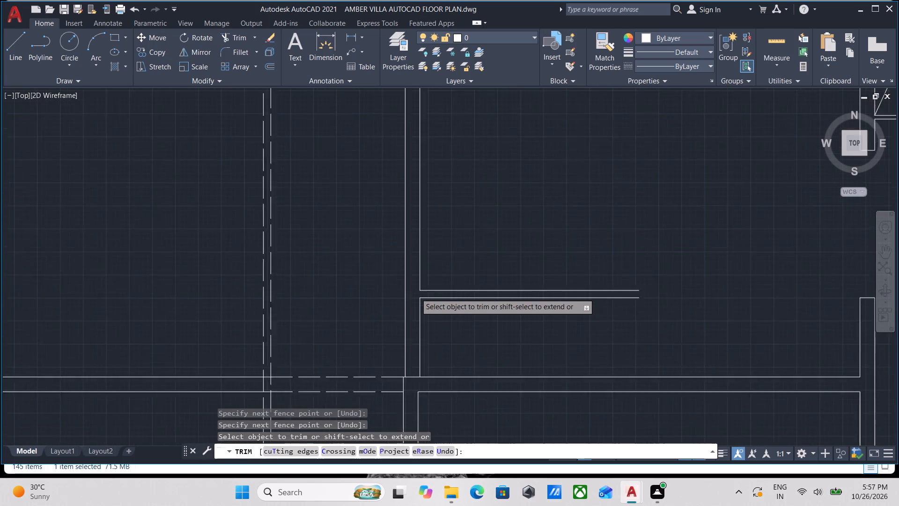
key(Escape)
Offset the west wall's inner face line, north of the new partition, 11'8" east.
middle_drag(427, 247, 427, 307)
scroll(432, 239, up, 1)
middle_drag(432, 239, 432, 280)
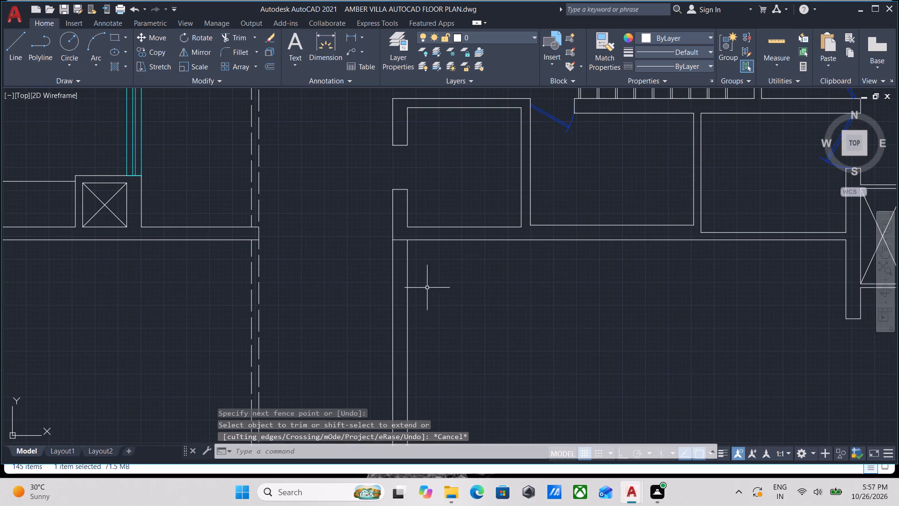
click(430, 319)
click(403, 280)
scroll(440, 284, down, 1)
middle_drag(440, 284, 376, 242)
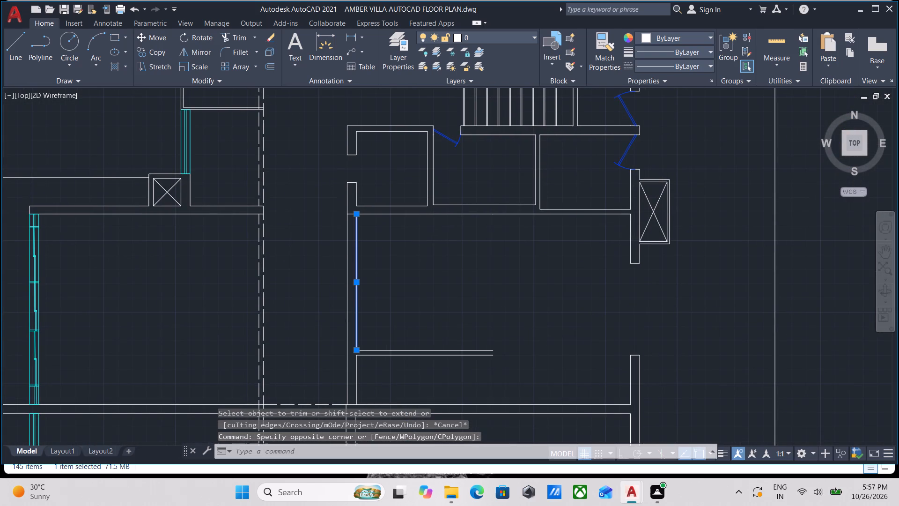
key(o)
key(Return)
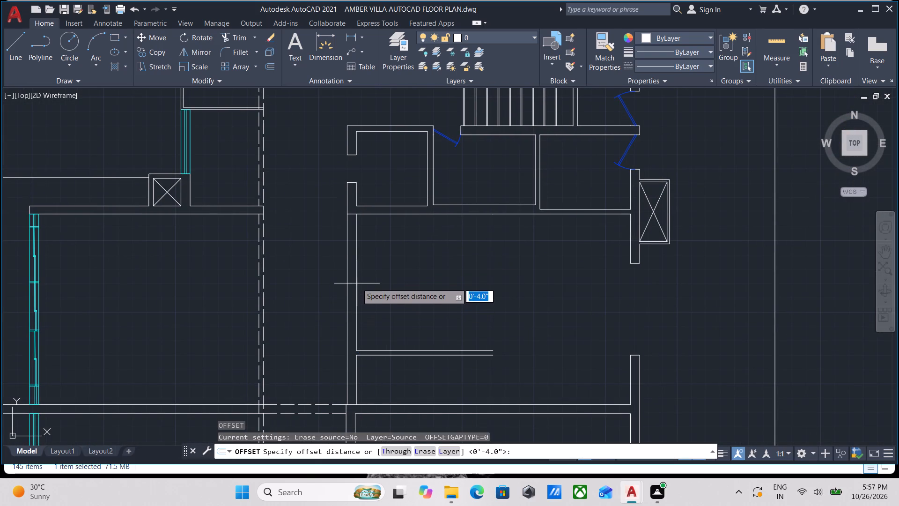
click(357, 281)
click(451, 280)
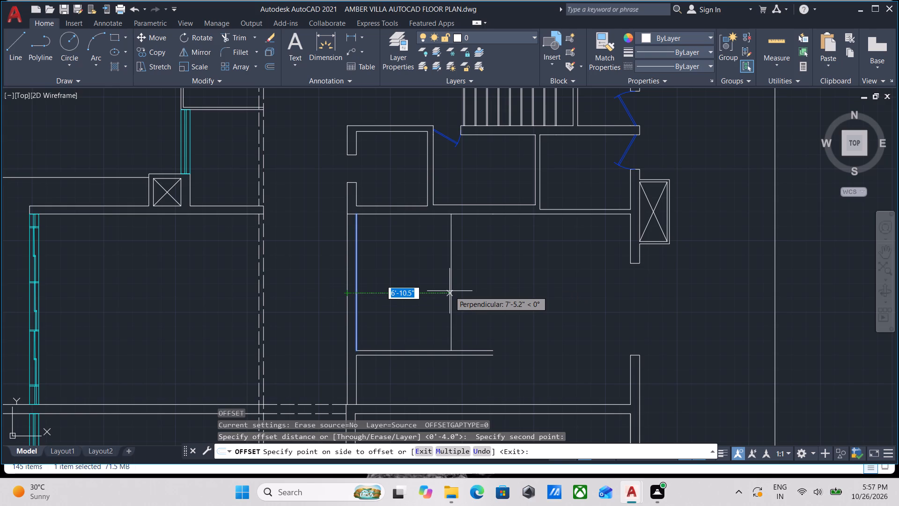
text(11')
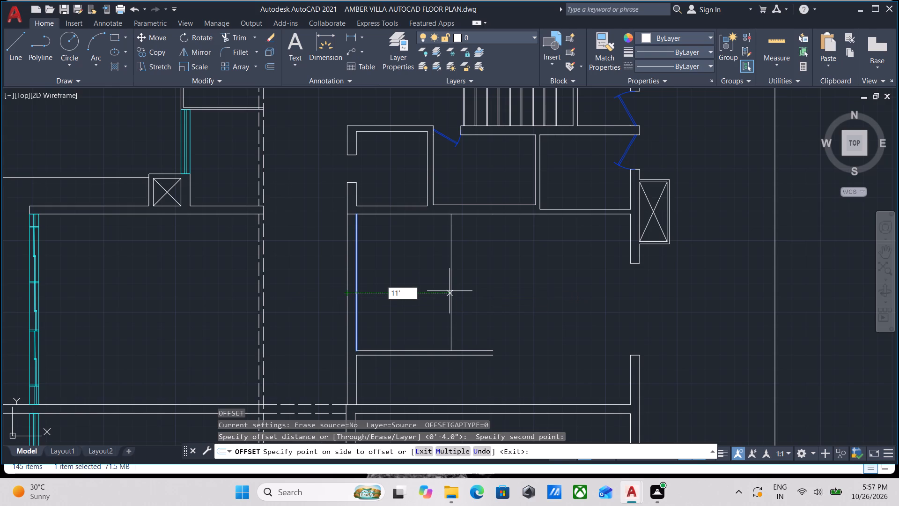
key(8)
key(shift+quotedbl)
key(Return)
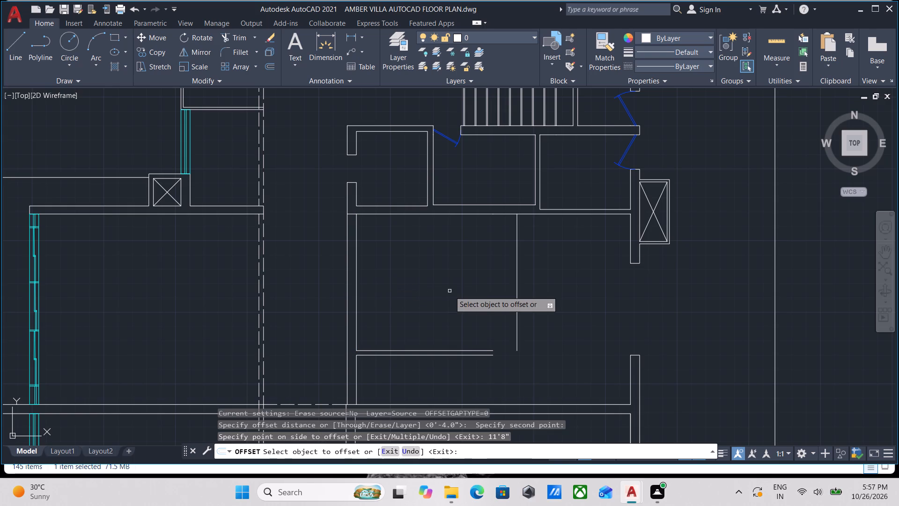
Offset the new north-south line 4" east to form the second face of the partition.
click(517, 294)
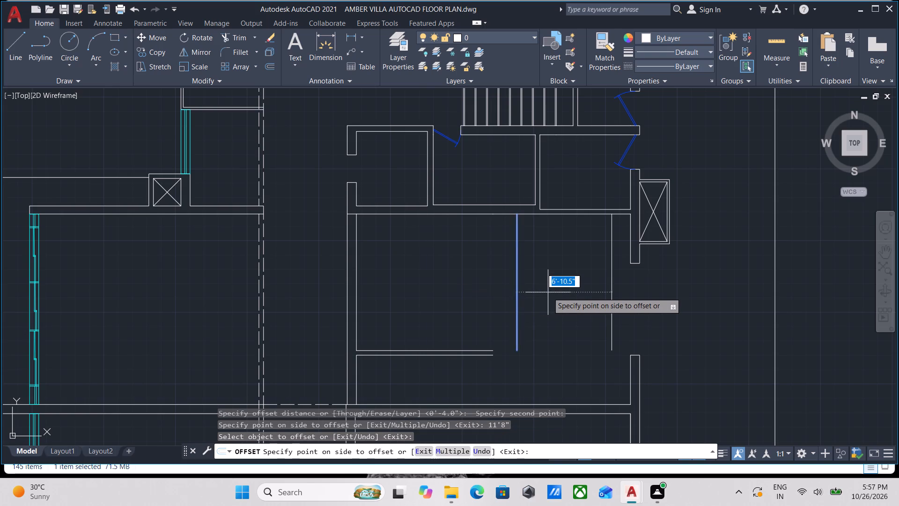
key(4)
key(shift+quotedbl)
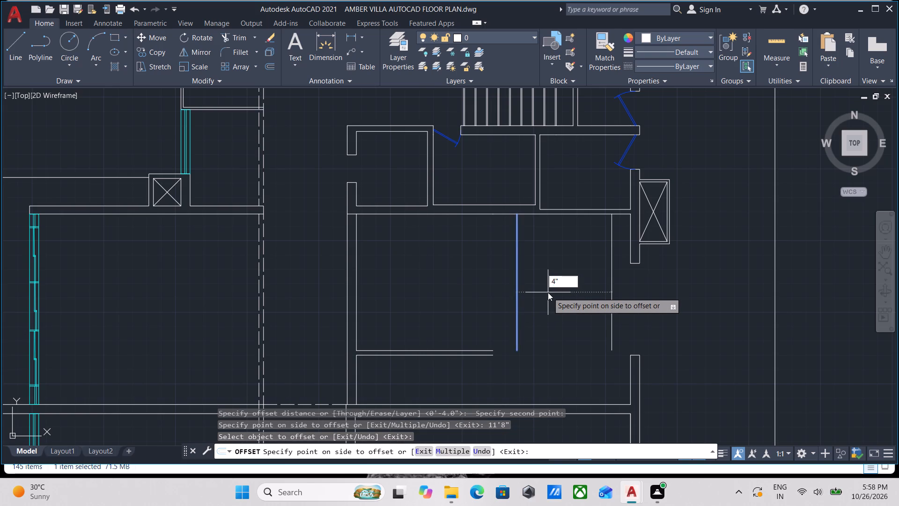
key(Return)
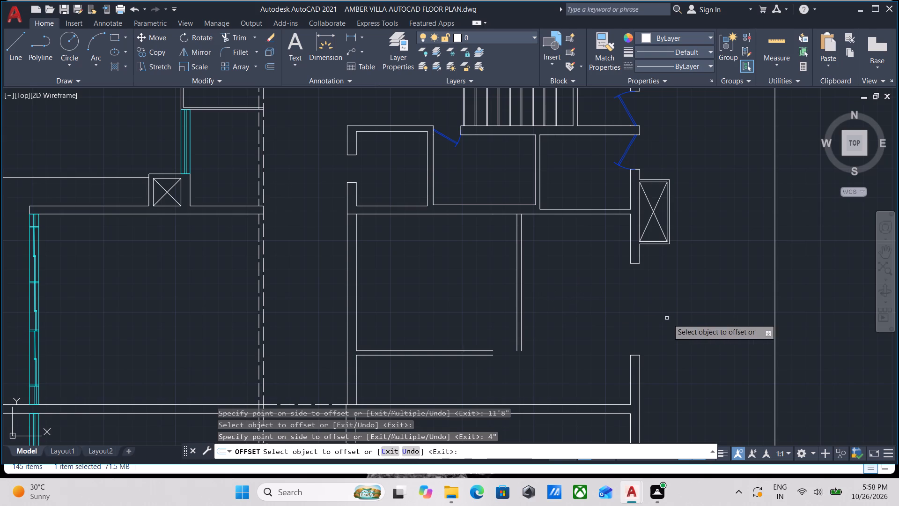
key(Escape)
Trim away the two end cap lines at the opening in the east wall beside the new partitions.
text(TR)
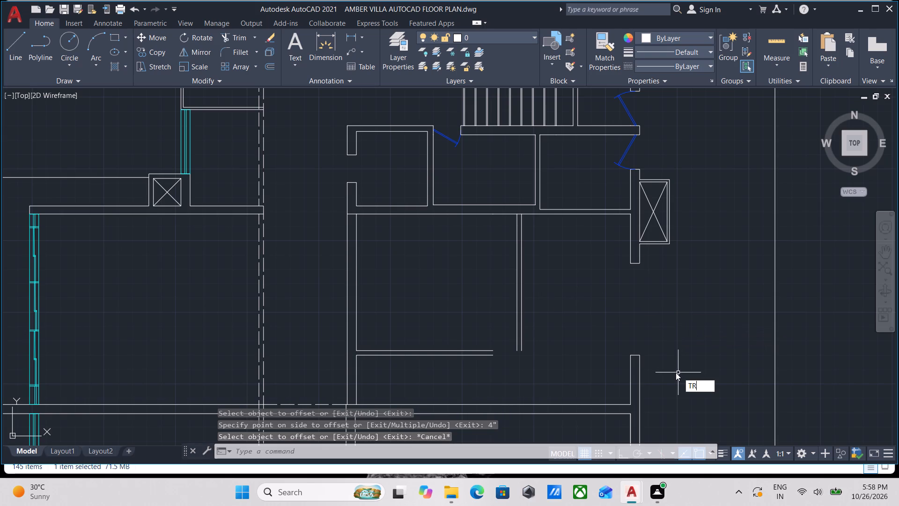
key(Return)
scroll(650, 380, up, 3)
click(588, 331)
middle_drag(604, 222, 594, 313)
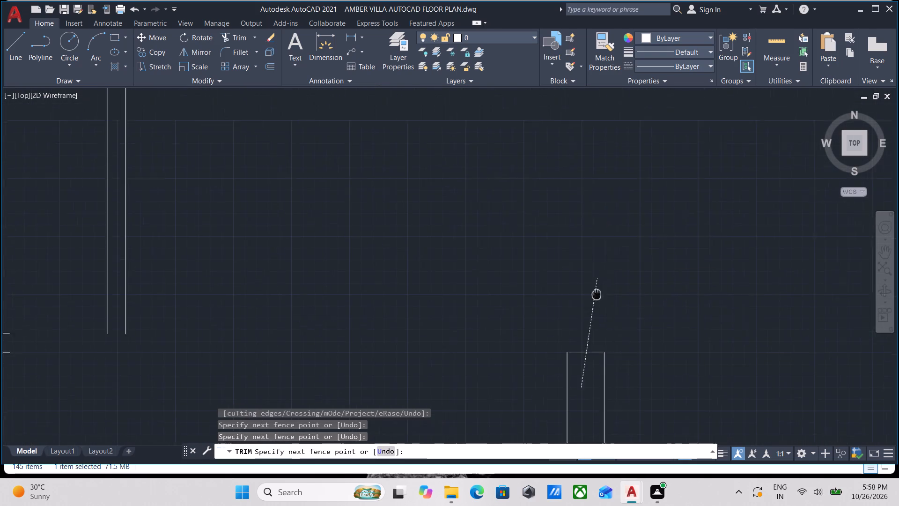
middle_drag(594, 313, 592, 345)
scroll(562, 249, down, 3)
middle_drag(562, 249, 564, 318)
click(569, 251)
scroll(593, 354, down, 1)
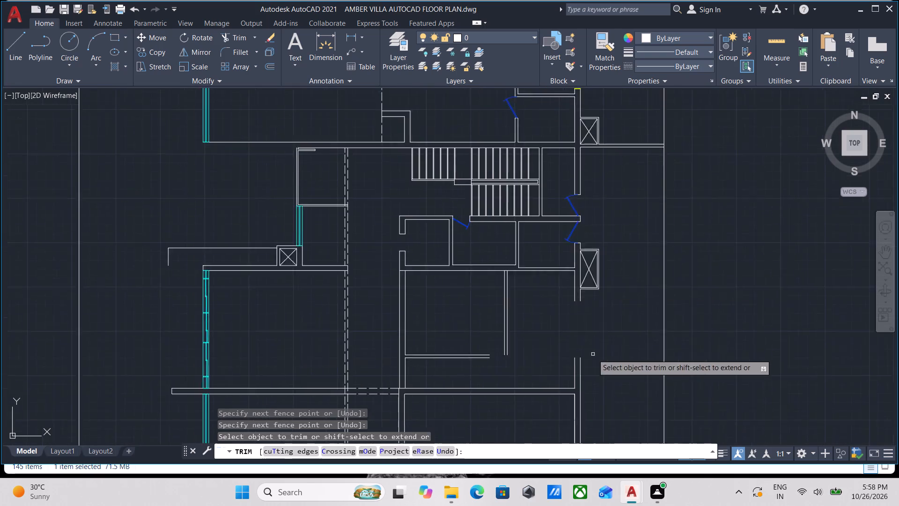
middle_drag(593, 354, 582, 287)
key(Escape)
Extend both faces of the east wall north across the opening to close the gap.
text(EX)
key(Return)
click(570, 305)
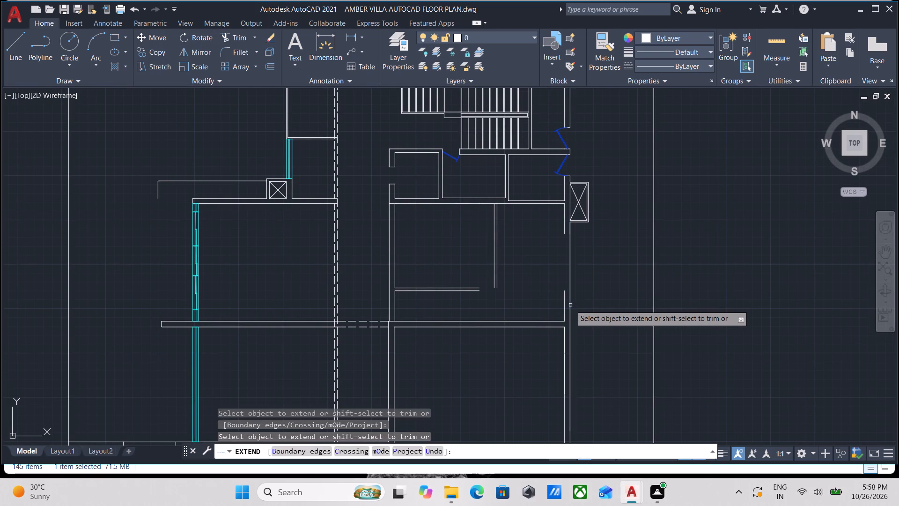
click(566, 301)
middle_drag(538, 279, 540, 281)
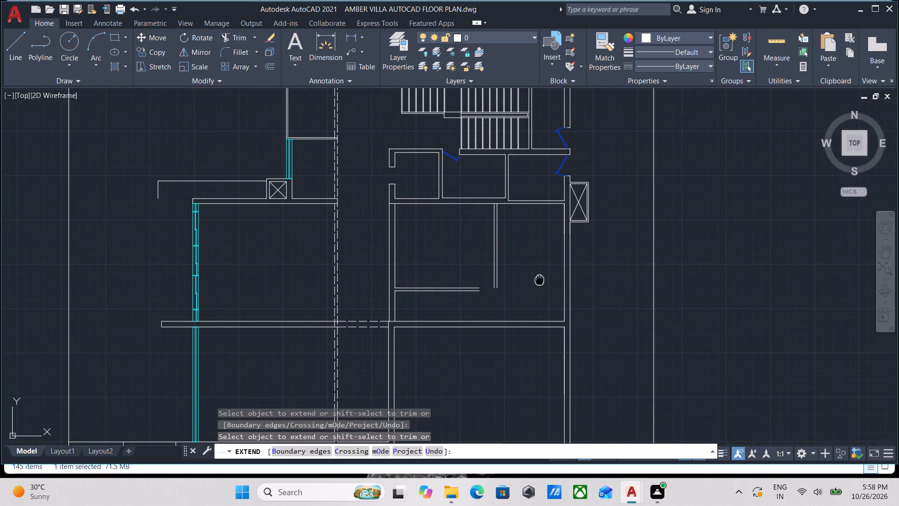
middle_drag(540, 281, 554, 286)
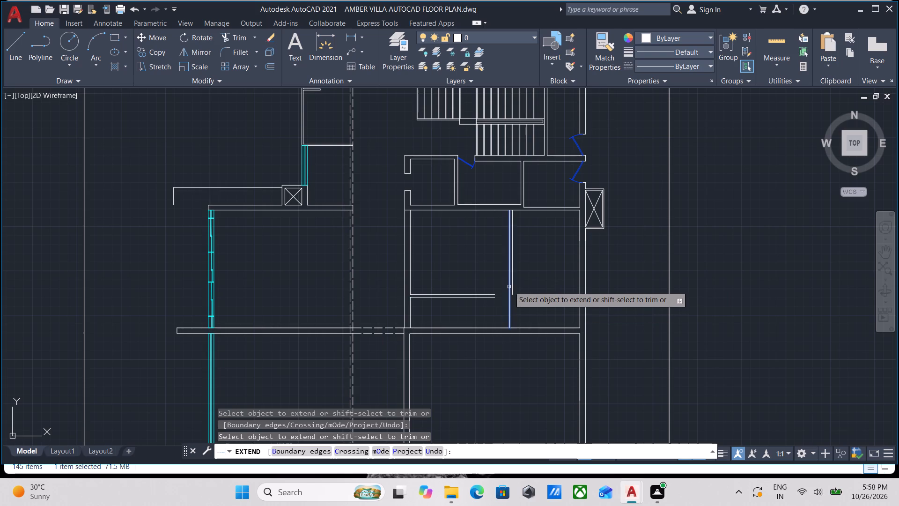
Extend the faces of the two new partitions so their inner and outer lines meet at the southeast corner.
click(490, 299)
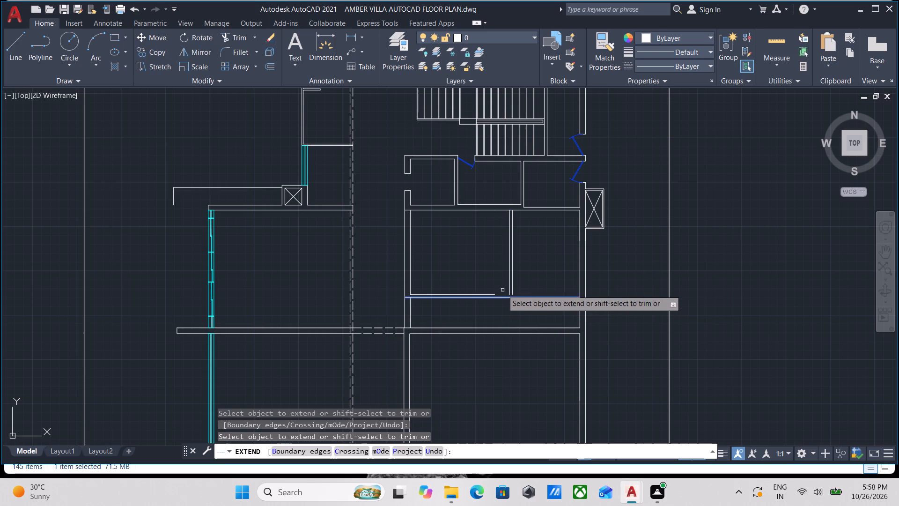
click(514, 283)
click(487, 295)
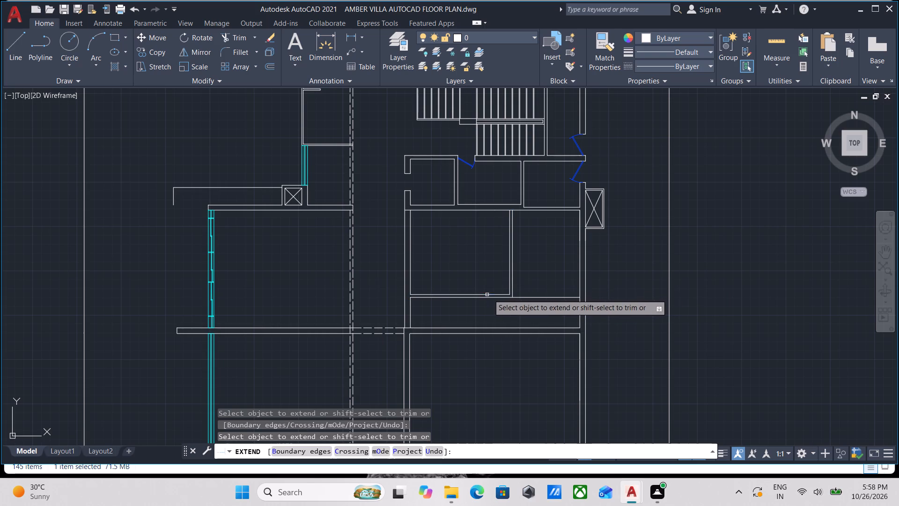
scroll(553, 310, up, 1)
key(Escape)
Trim the east-west partition's southern line where it runs past the corner to the east wall.
text(TR)
key(Return)
click(546, 309)
click(548, 249)
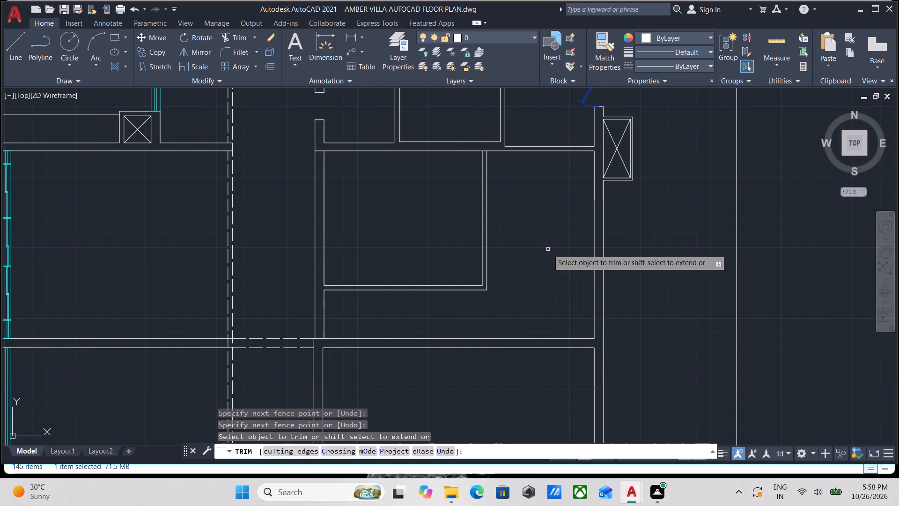
Erase the door in the east wall opening just north of the cross wall beside the stairs.
scroll(548, 249, down, 1)
middle_drag(548, 249, 550, 238)
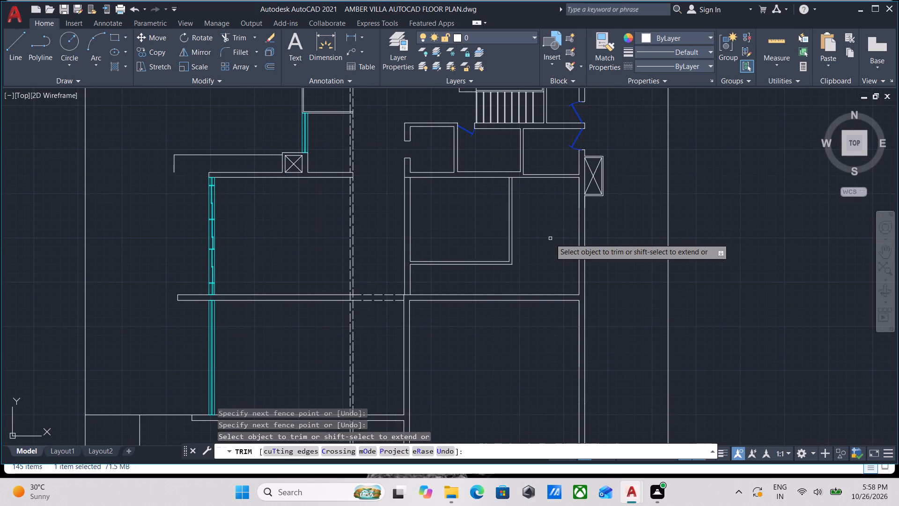
middle_drag(550, 238, 552, 276)
scroll(545, 274, down, 1)
middle_drag(545, 274, 546, 295)
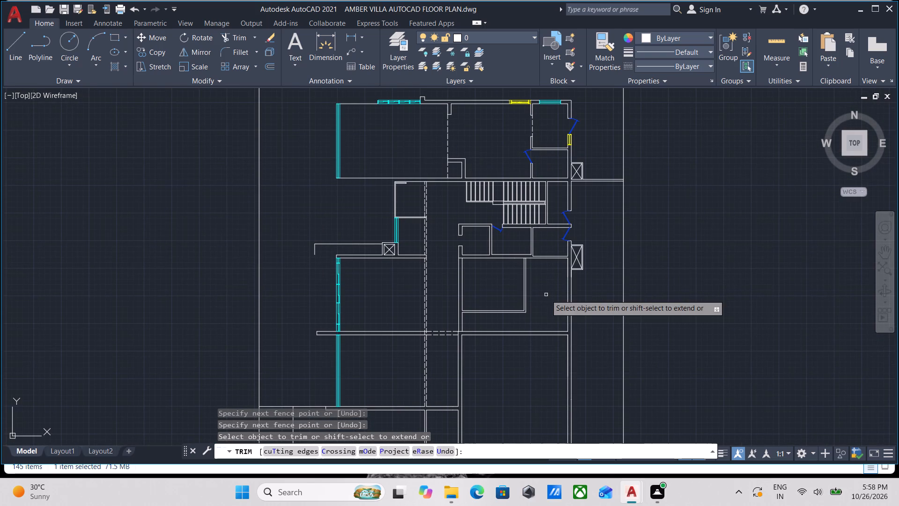
scroll(555, 278, up, 1)
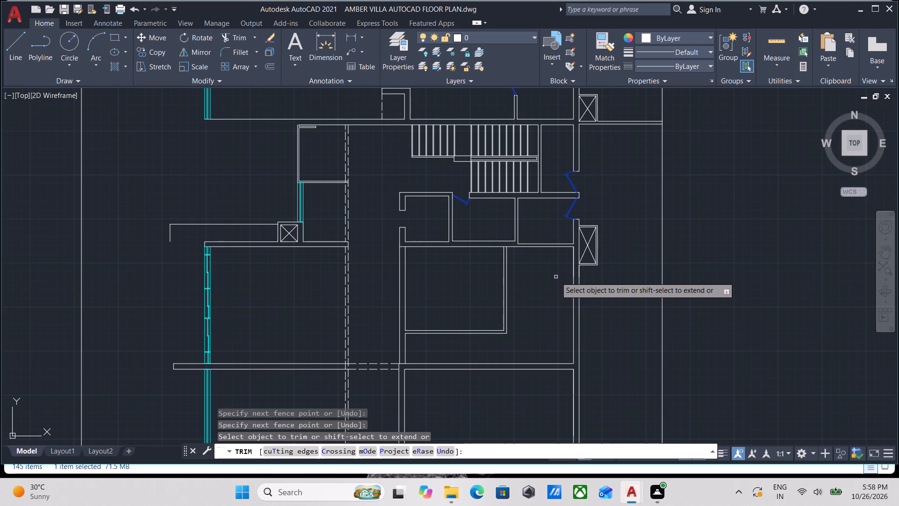
middle_drag(554, 277, 554, 347)
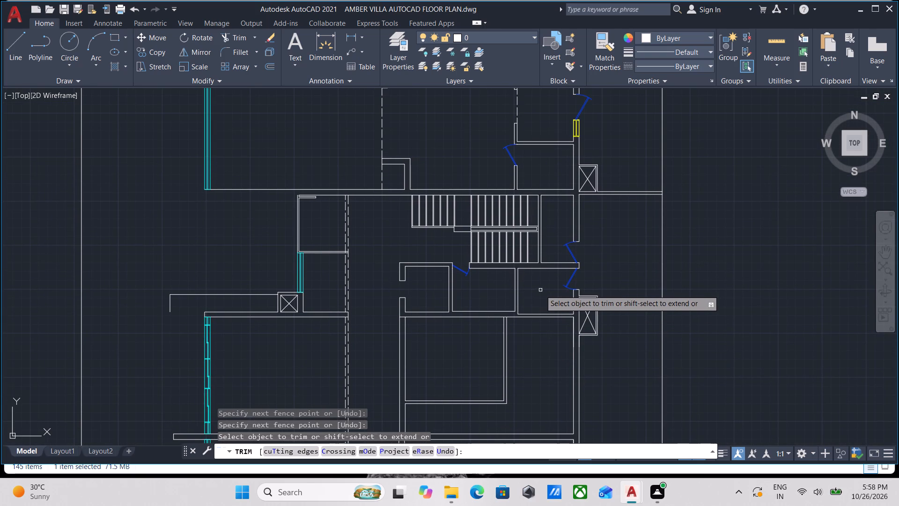
scroll(542, 289, up, 1)
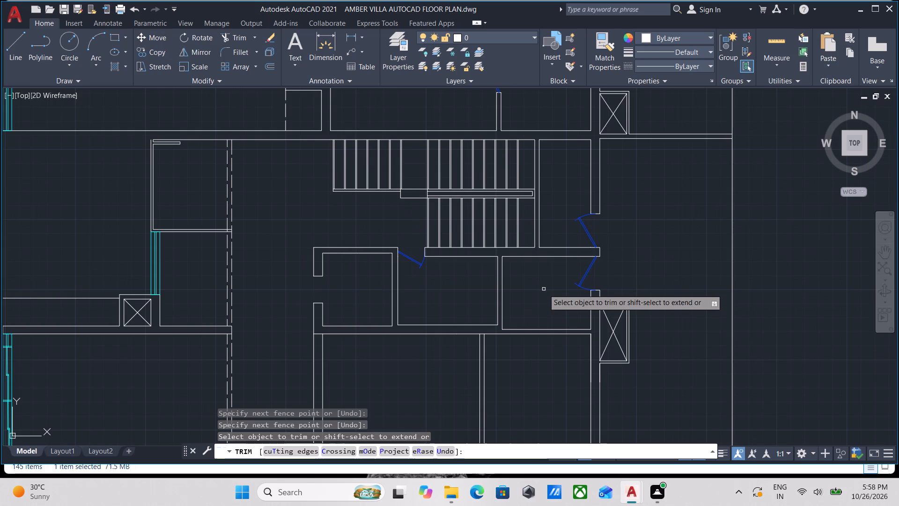
key(Escape)
scroll(596, 244, down, 1)
middle_drag(596, 244, 559, 287)
scroll(559, 276, up, 2)
drag(560, 282, 554, 282)
click(517, 261)
right_click(517, 261)
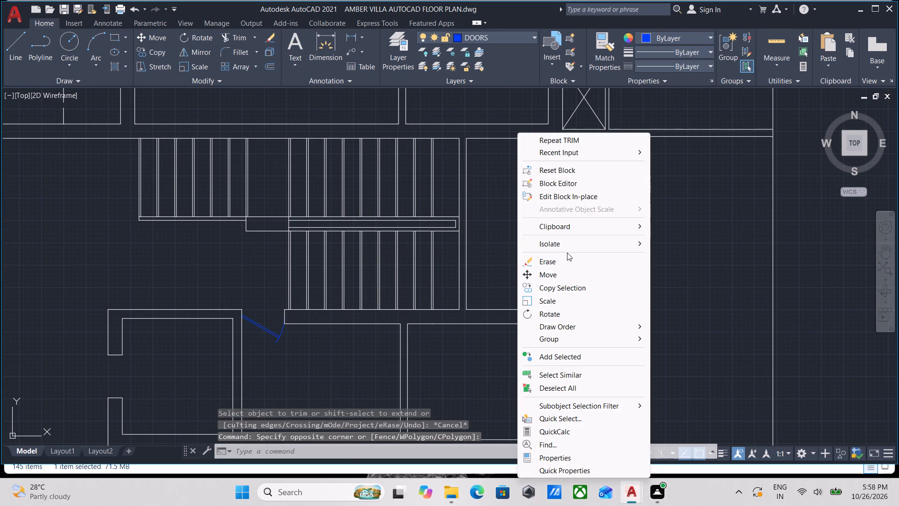
click(566, 258)
Erase the door in the east wall opening just south of the cross wall.
scroll(566, 262, down, 1)
middle_drag(566, 263, 555, 204)
click(564, 268)
click(523, 249)
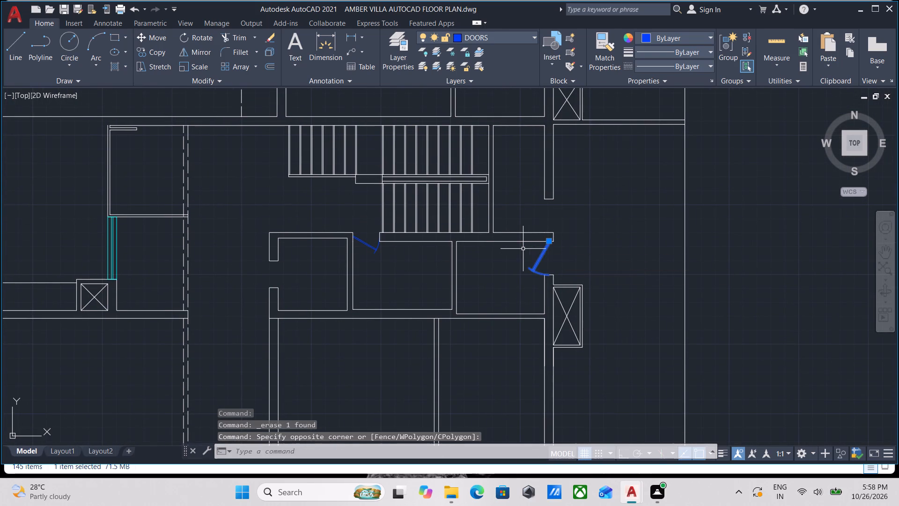
right_click(523, 249)
click(564, 260)
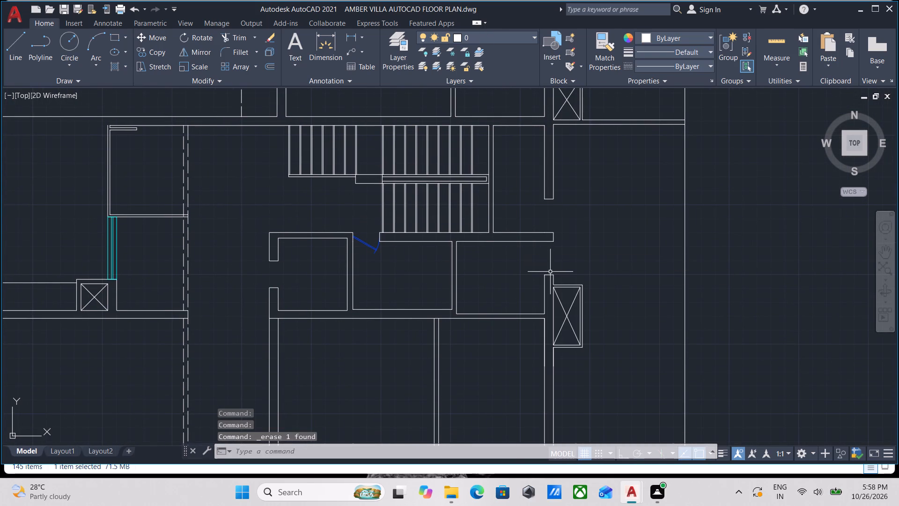
Trim away the end cap line of the east wall stub north of the crossed shaft.
scroll(564, 293, up, 2)
middle_drag(534, 276, 460, 278)
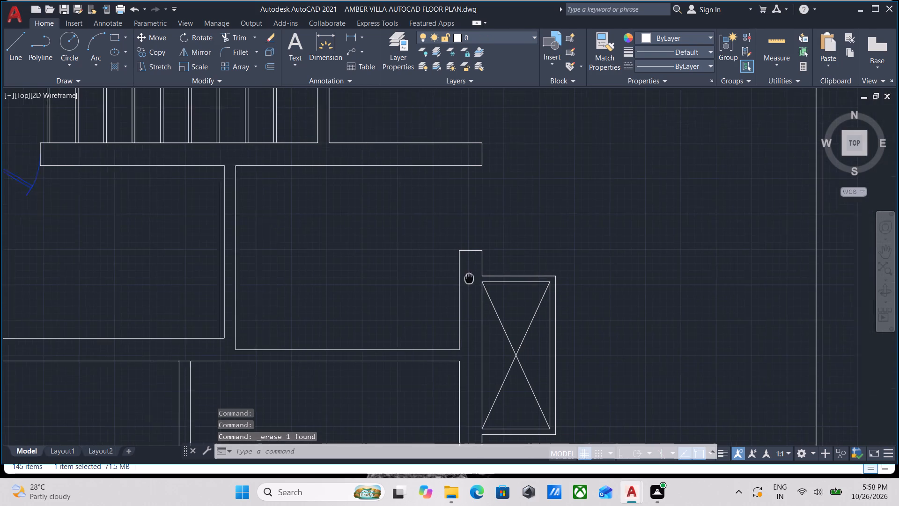
middle_drag(460, 278, 456, 278)
text(TR)
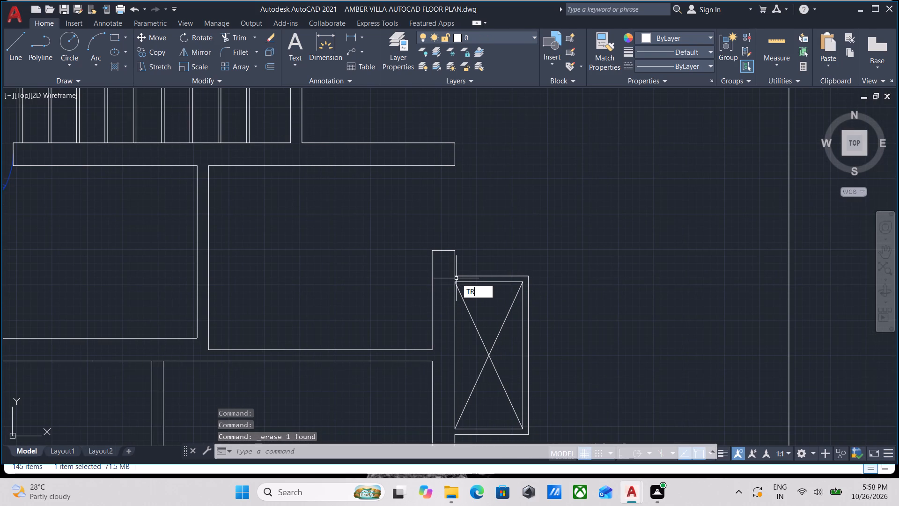
key(Return)
click(446, 259)
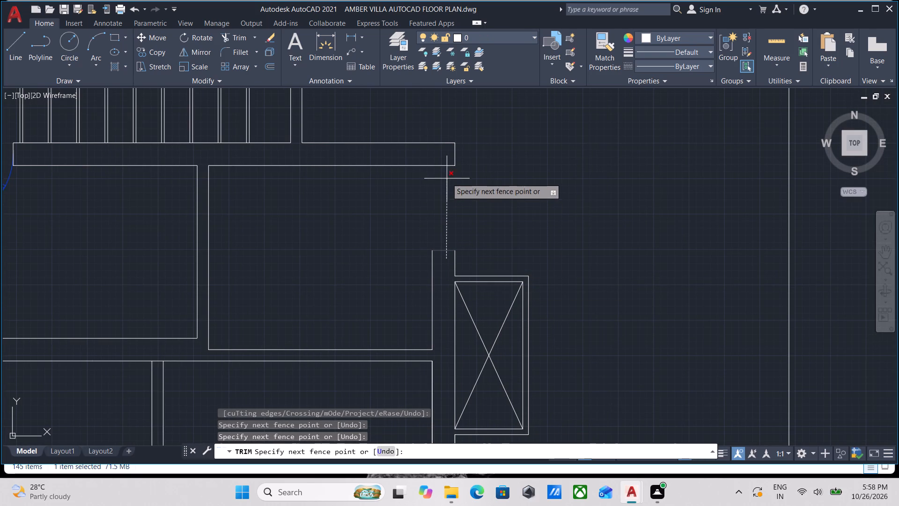
click(443, 190)
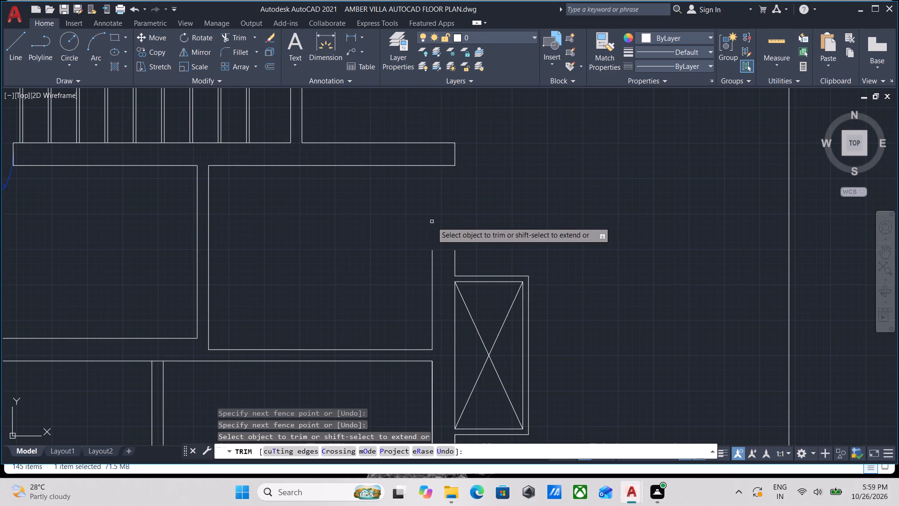
key(Escape)
Extend both faces of the east wall north to the cross wall to close the door gap.
text(EX)
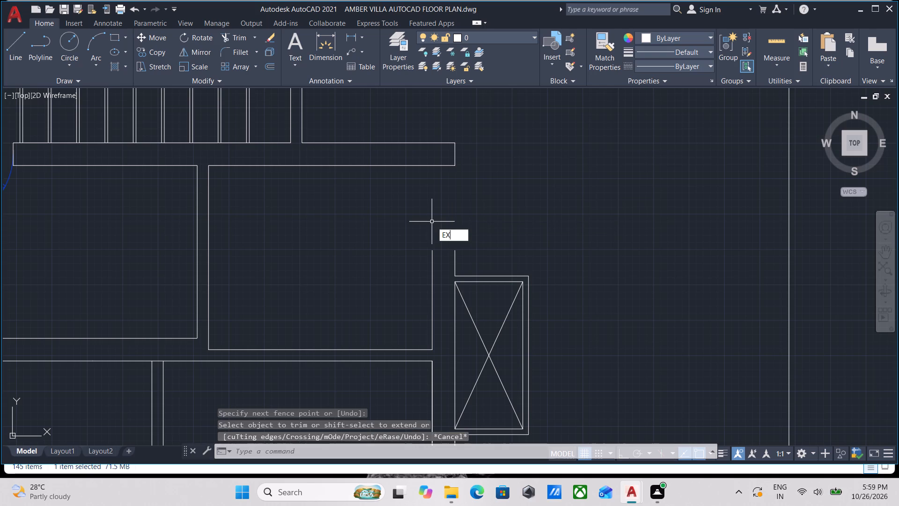
key(Return)
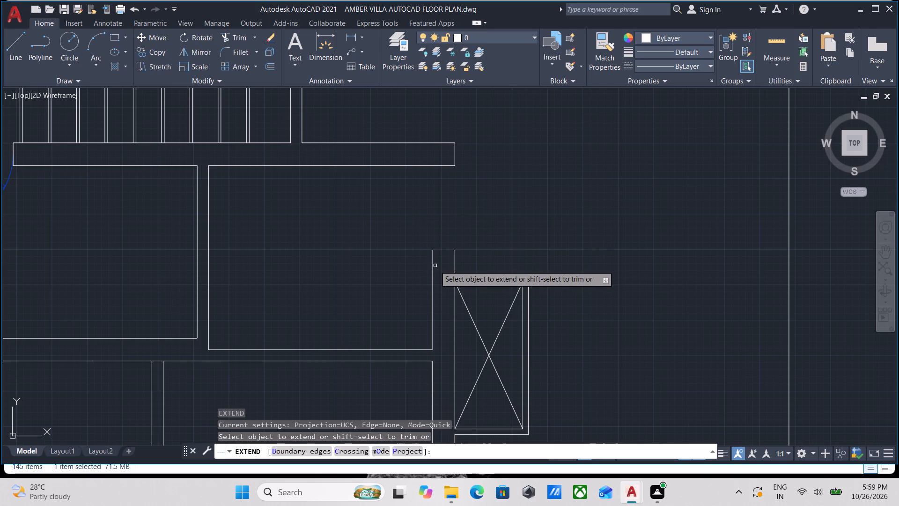
click(430, 261)
click(435, 264)
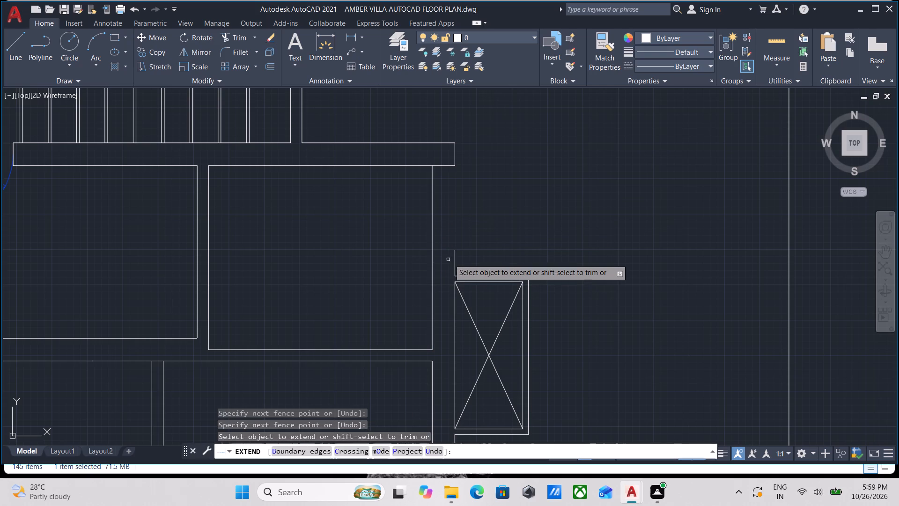
click(456, 258)
middle_drag(445, 174, 445, 205)
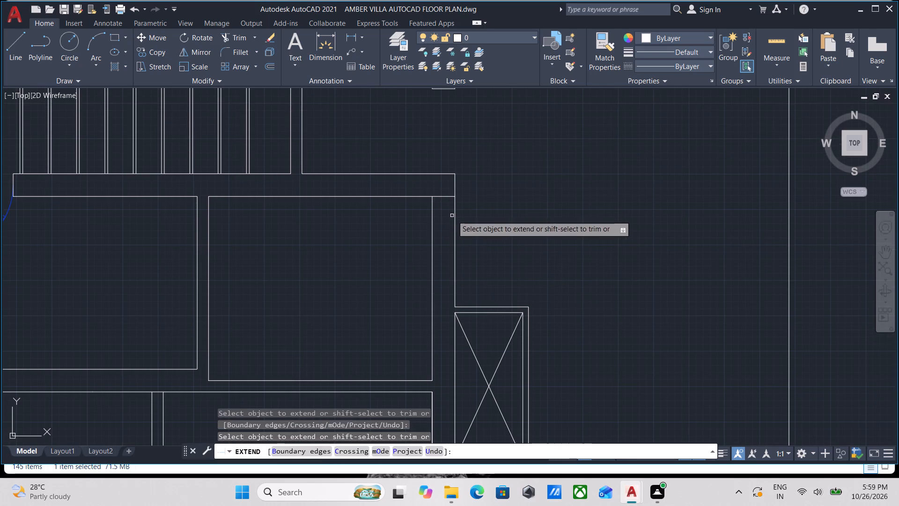
key(Escape)
Trim the cross wall's southern line between the two east wall faces to open the junction.
key(t)
key(r)
key(Return)
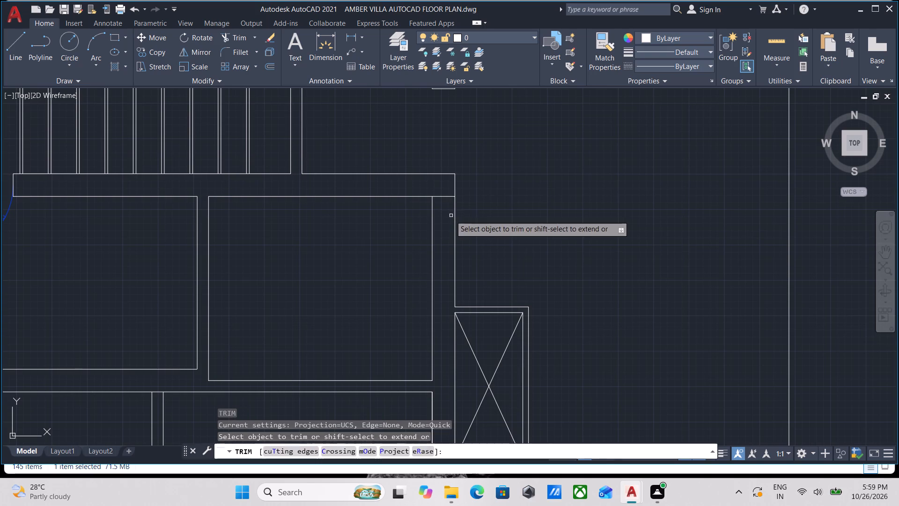
click(445, 207)
click(447, 188)
key(Escape)
Erase the inner south wall line of the small room beside the crossed shaft.
scroll(390, 267, down, 1)
middle_drag(390, 267, 420, 229)
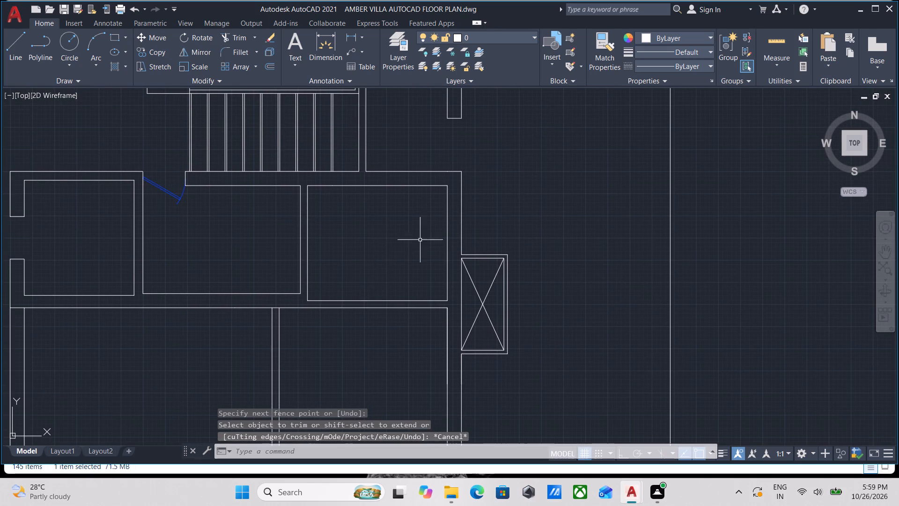
scroll(349, 301, up, 1)
click(344, 304)
click(338, 286)
right_click(338, 286)
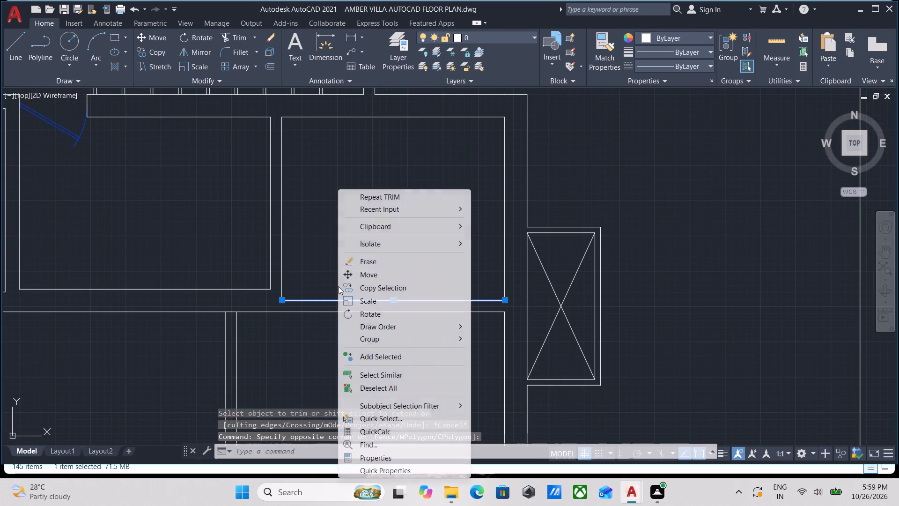
click(367, 267)
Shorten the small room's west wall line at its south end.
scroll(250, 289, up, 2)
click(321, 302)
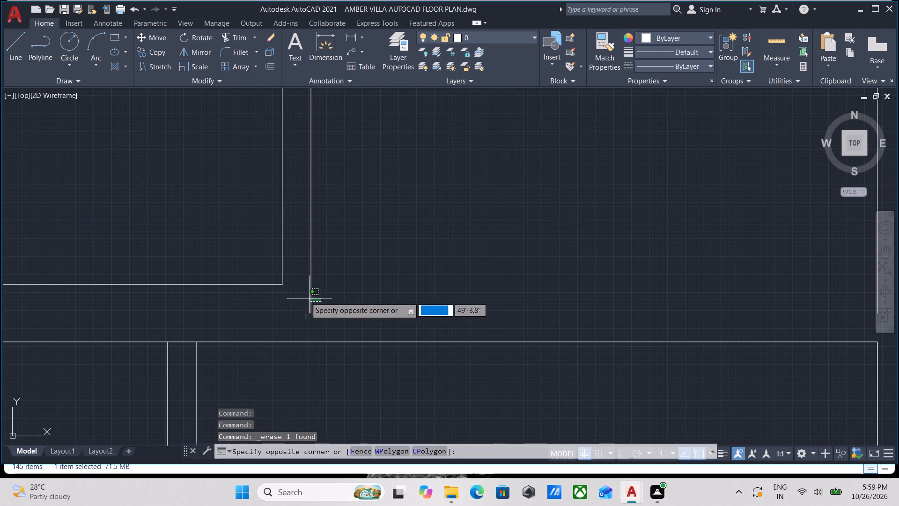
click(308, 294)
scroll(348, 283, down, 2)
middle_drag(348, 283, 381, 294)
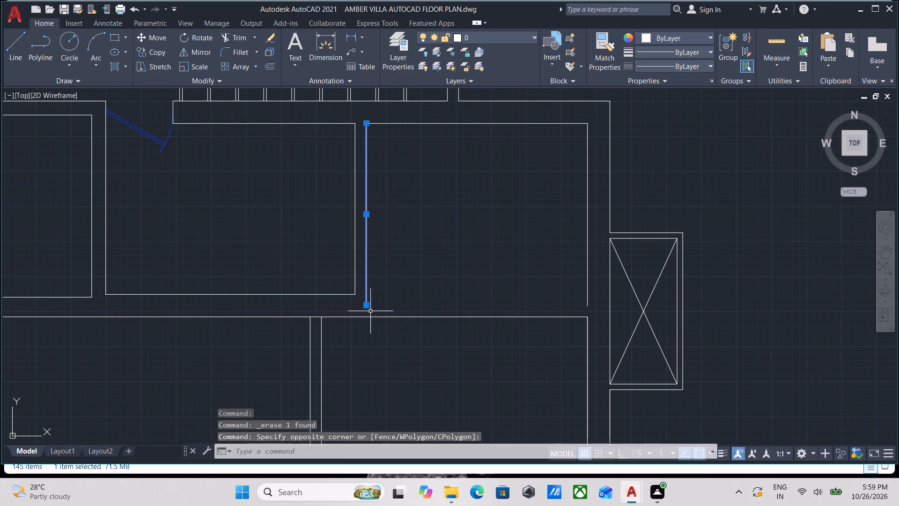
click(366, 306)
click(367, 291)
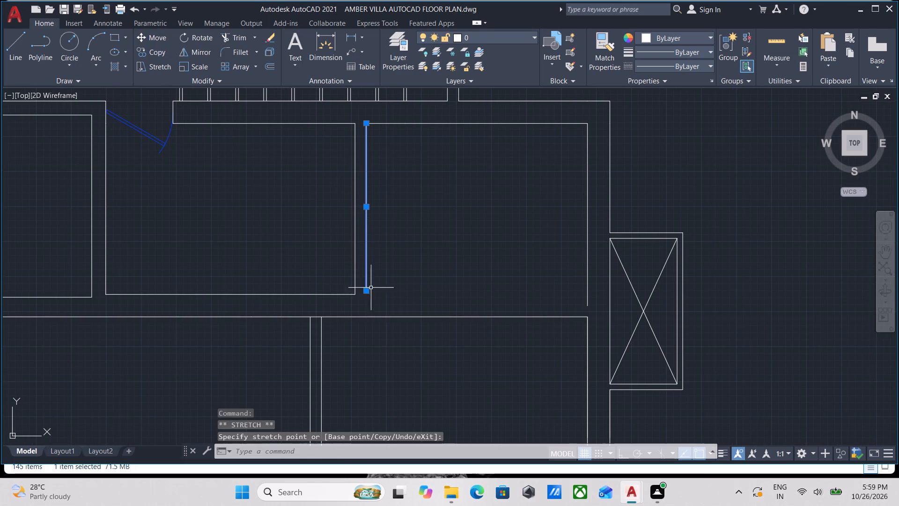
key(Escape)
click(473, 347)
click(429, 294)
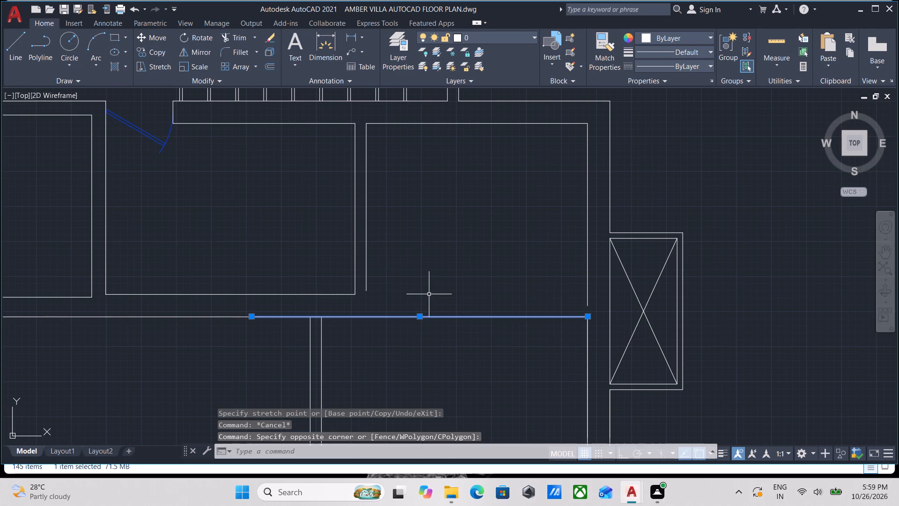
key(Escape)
Stretch the south end of the small room's west wall line to about the level of the adjacent room's south wall line.
scroll(380, 285, up, 2)
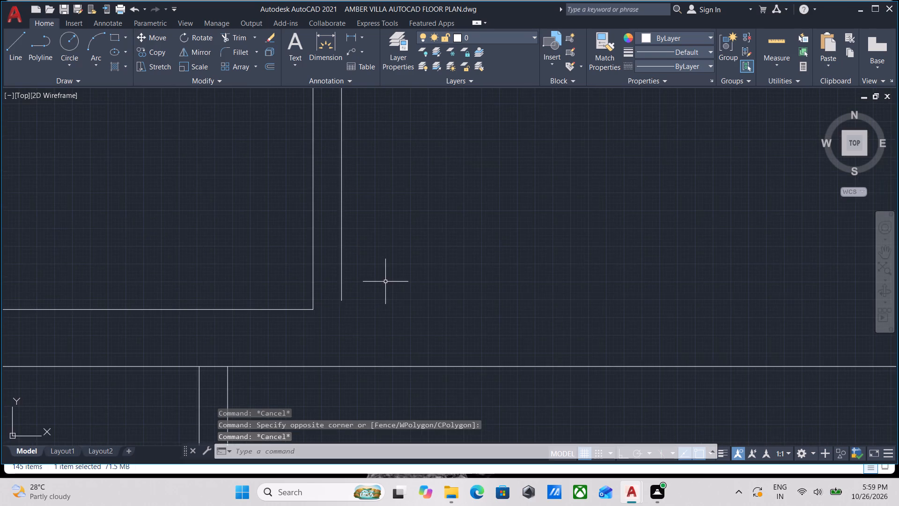
scroll(385, 282, down, 1)
middle_drag(385, 282, 383, 291)
scroll(361, 303, up, 1)
drag(355, 334, 350, 326)
click(338, 283)
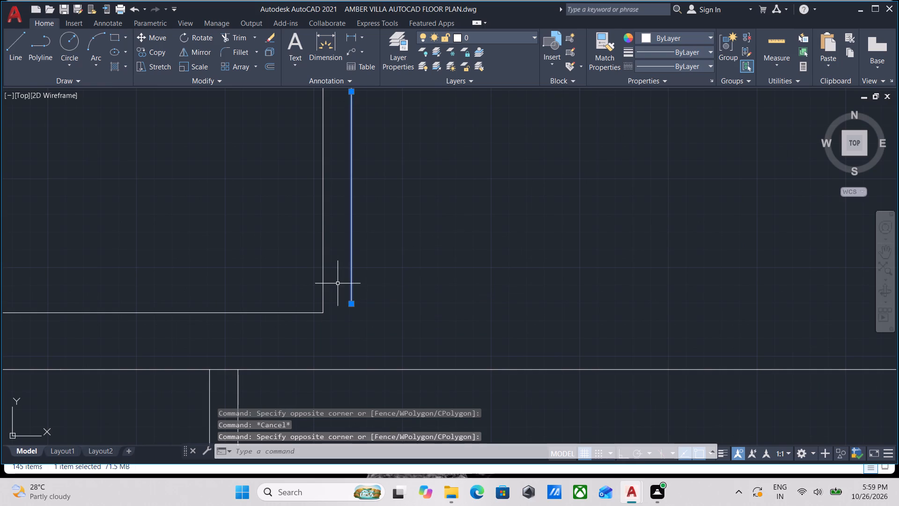
click(351, 305)
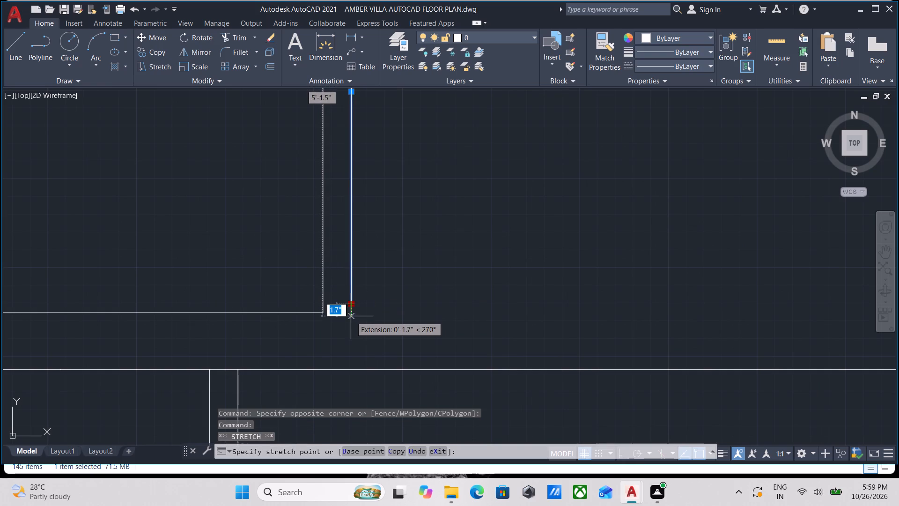
click(351, 316)
scroll(380, 292, down, 1)
middle_drag(380, 292, 258, 298)
key(Escape)
Trim the wall line between the two faces of the north-south partition to open its junction with the wall.
scroll(421, 306, down, 2)
middle_drag(424, 307, 425, 307)
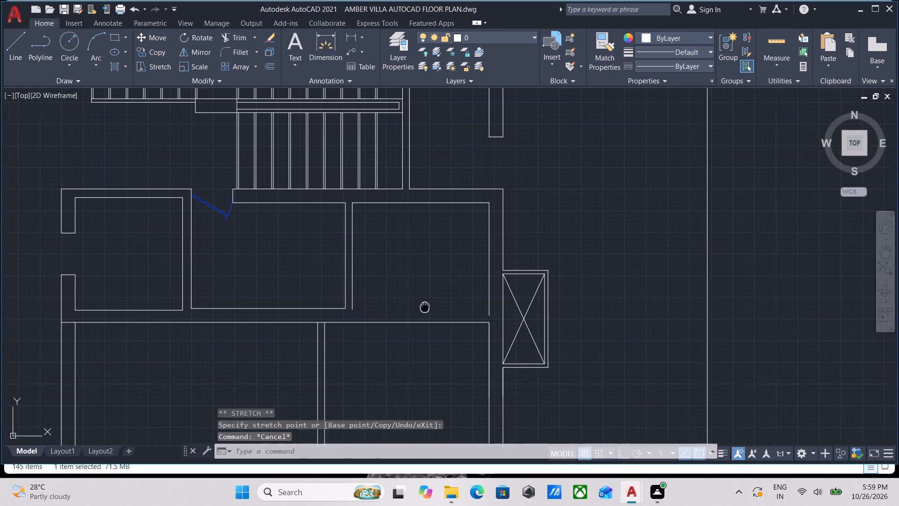
middle_drag(425, 307, 437, 305)
click(434, 329)
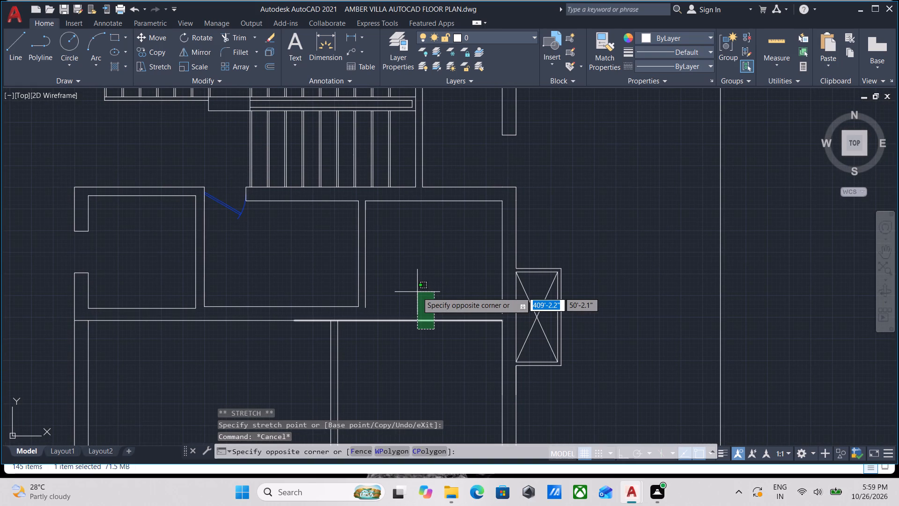
key(Escape)
scroll(337, 337, up, 2)
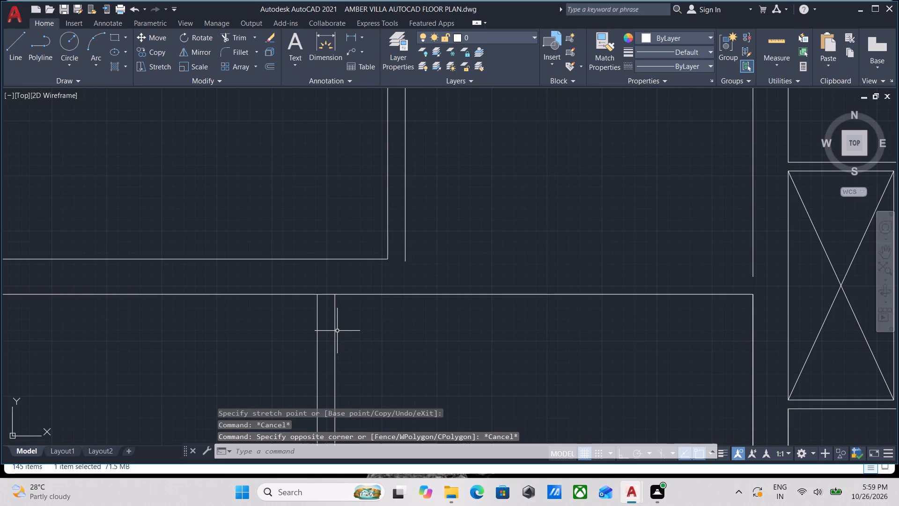
text(TR)
key(Return)
scroll(313, 305, up, 1)
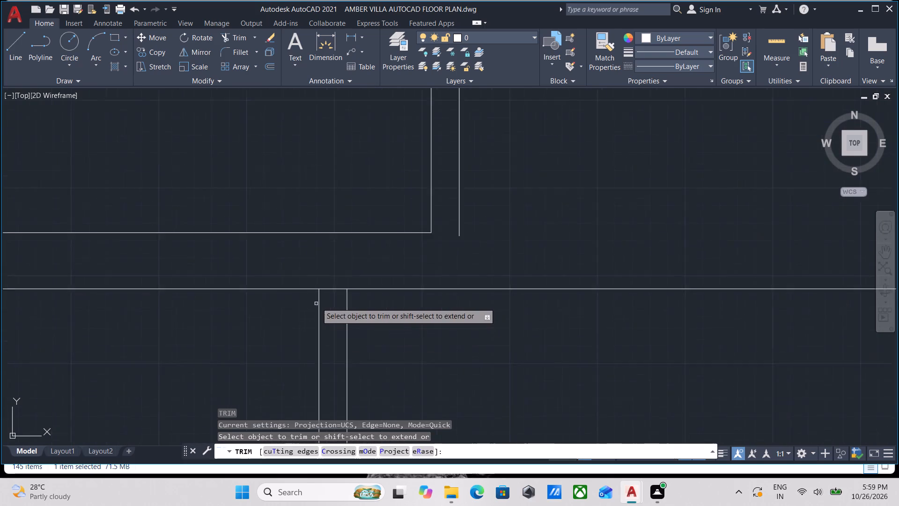
scroll(317, 302, up, 1)
click(349, 294)
click(347, 253)
key(Escape)
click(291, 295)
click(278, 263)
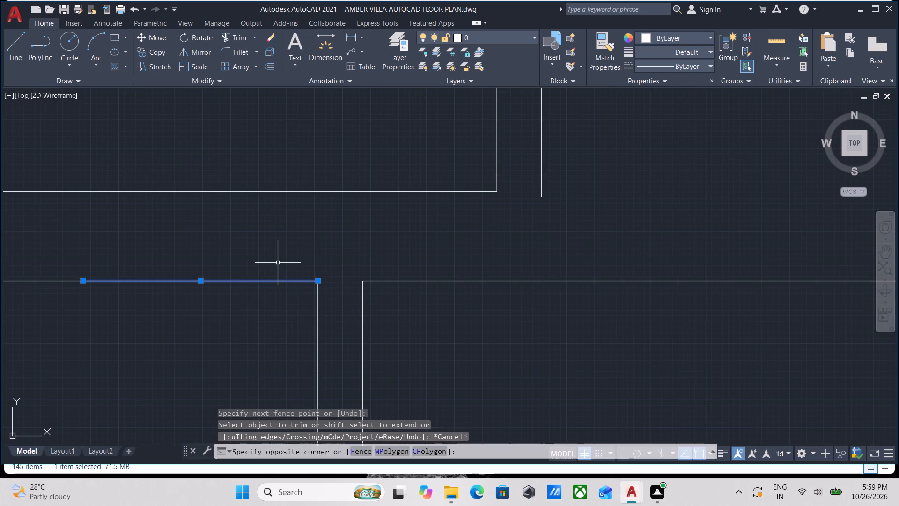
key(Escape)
Offset the north wall line of the room south of the small room 8" northward to form the small room's south wall line.
scroll(484, 298, down, 1)
middle_drag(484, 298, 377, 287)
drag(577, 307, 571, 304)
click(508, 244)
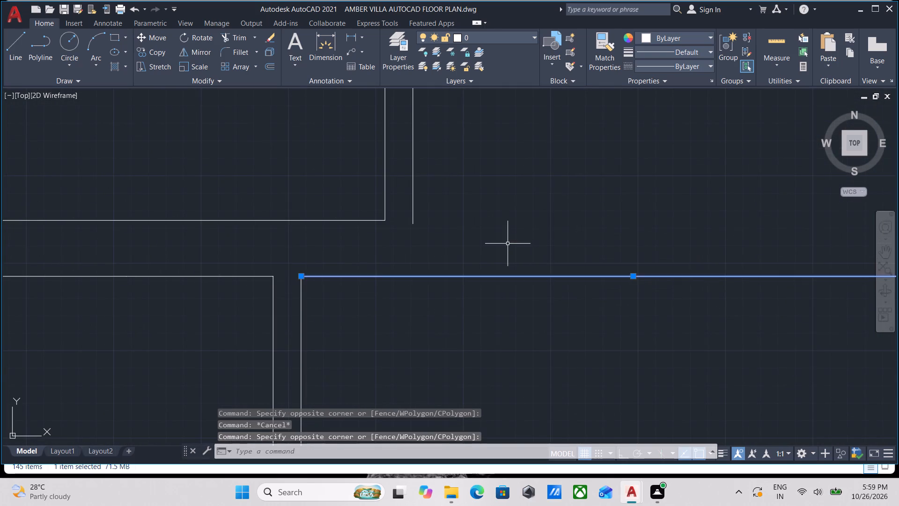
scroll(514, 238, down, 1)
middle_drag(514, 238, 364, 274)
key(o)
key(Return)
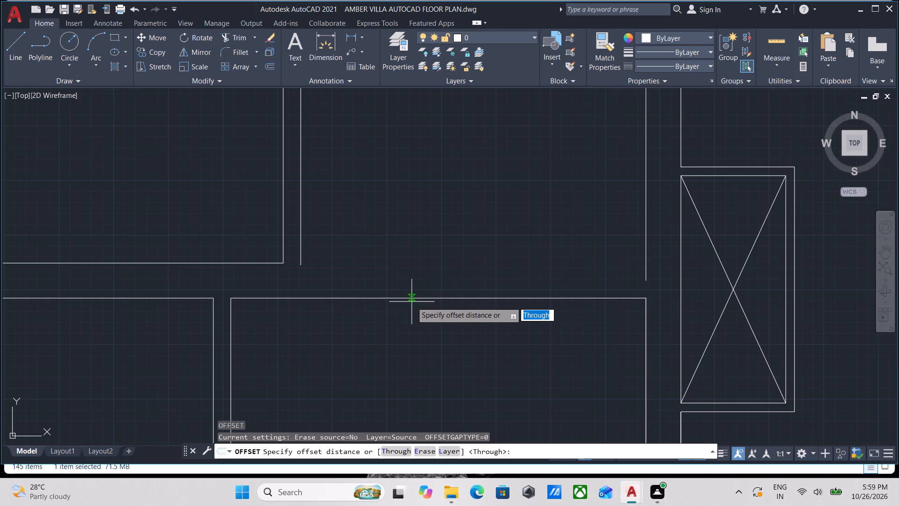
scroll(412, 302, down, 2)
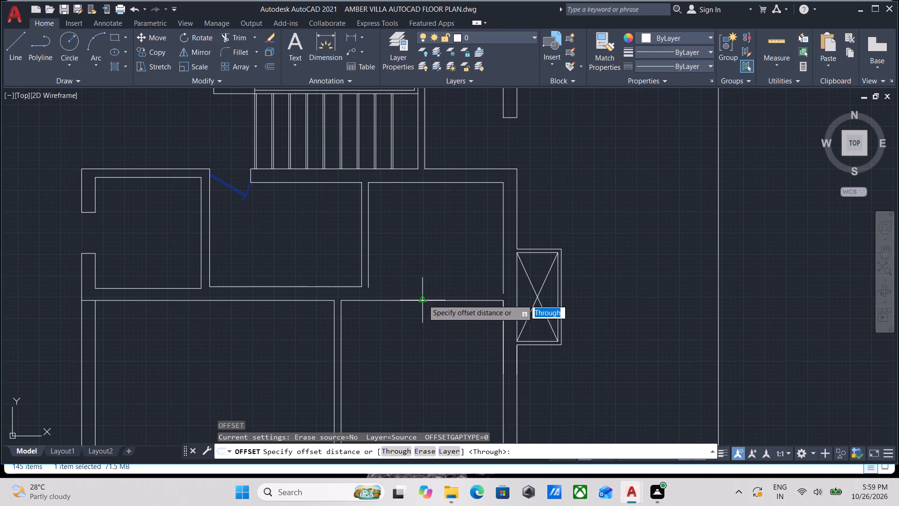
click(423, 299)
click(422, 259)
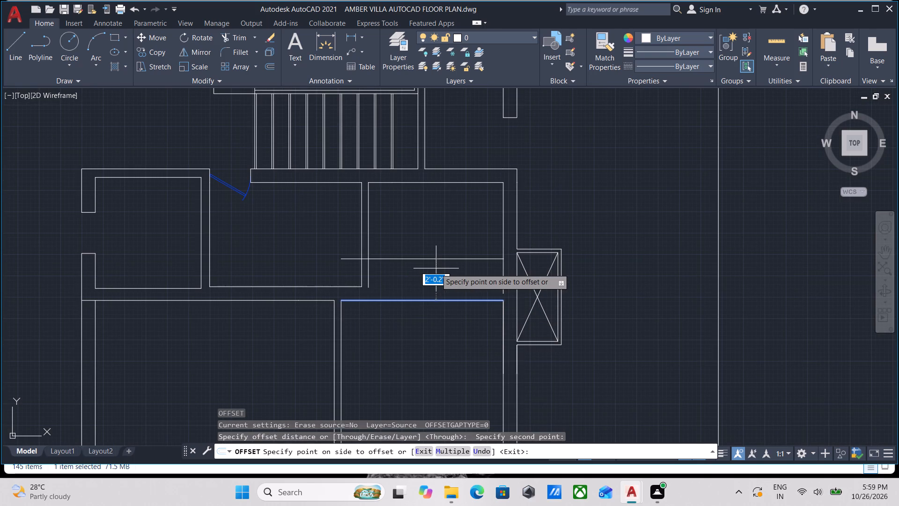
key(8)
key(shift+quotedbl)
key(Return)
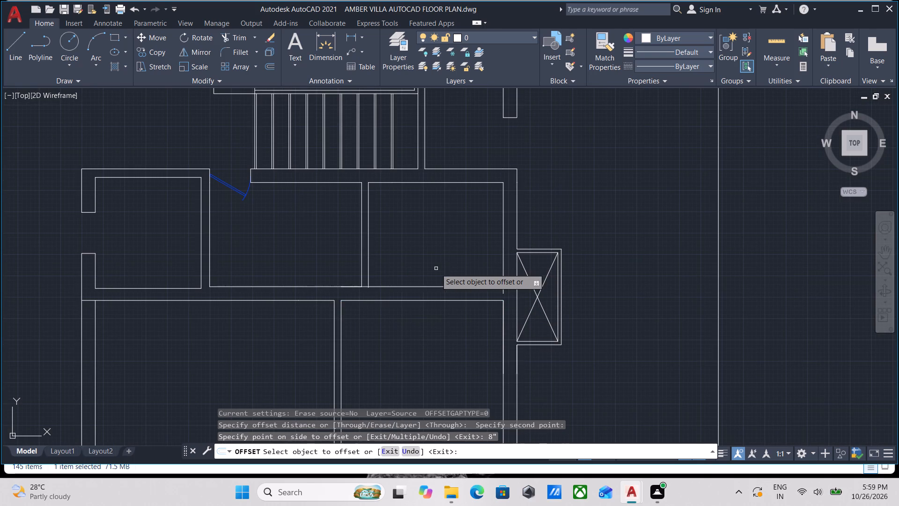
key(Escape)
Trim the small room's inner east wall line where it overruns the new south wall line.
scroll(369, 268, up, 2)
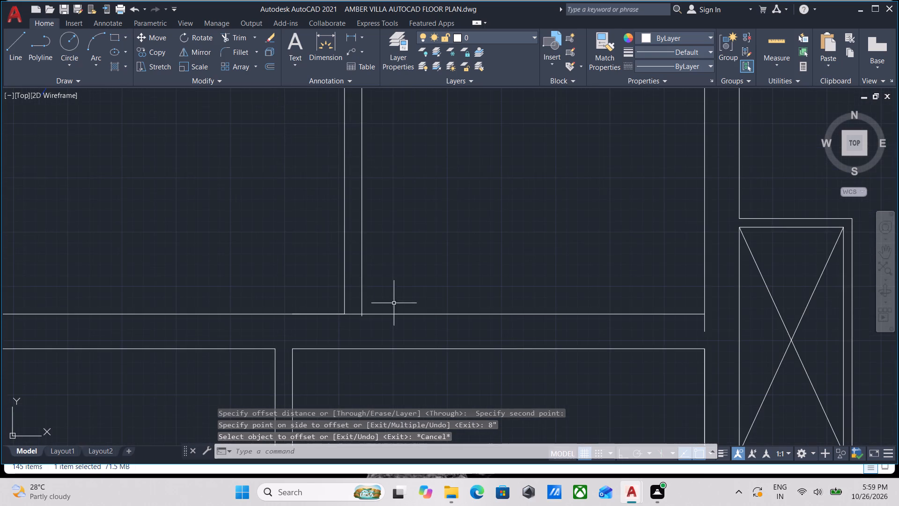
middle_drag(516, 341, 296, 320)
scroll(475, 328, up, 1)
text(TR)
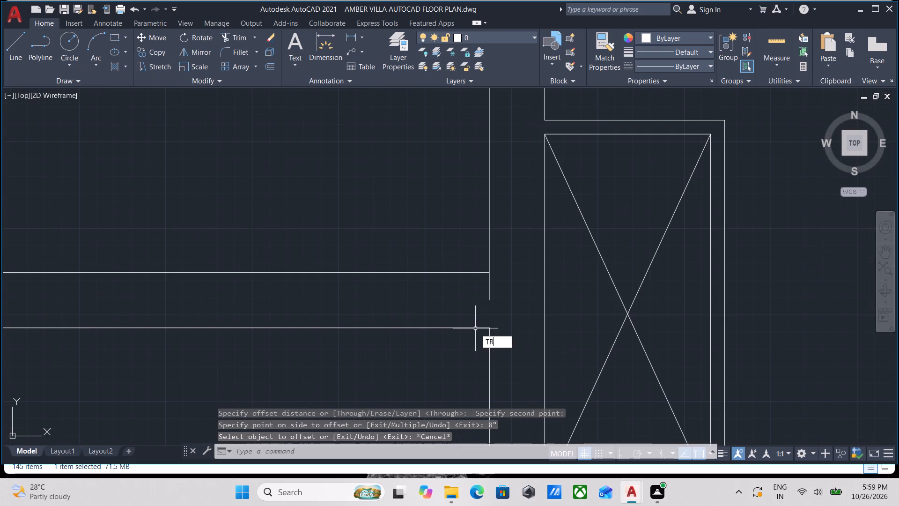
key(Return)
click(502, 282)
click(457, 291)
key(Escape)
Trim the new wall line between the north-south partition's two faces and the east face's overrun below it.
scroll(161, 298, down, 2)
middle_drag(161, 298, 684, 356)
scroll(634, 368, up, 2)
middle_drag(541, 338, 523, 347)
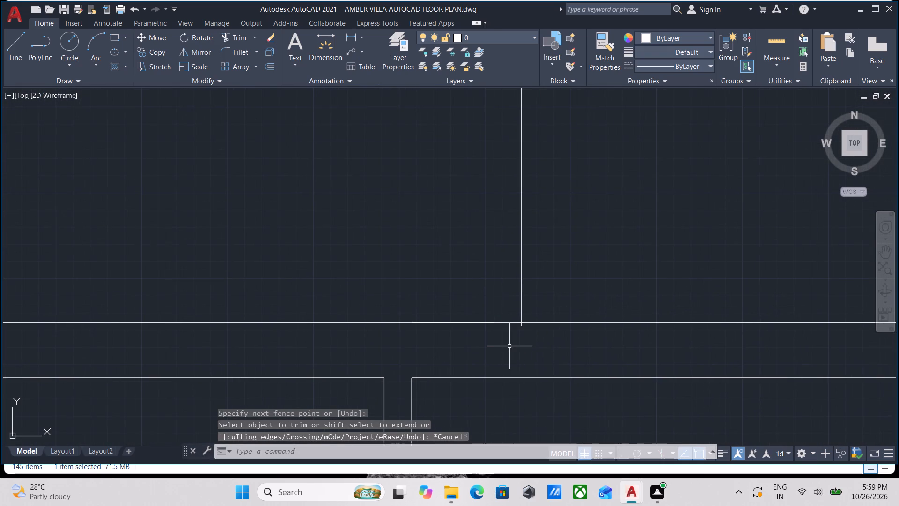
text(TR)
key(Return)
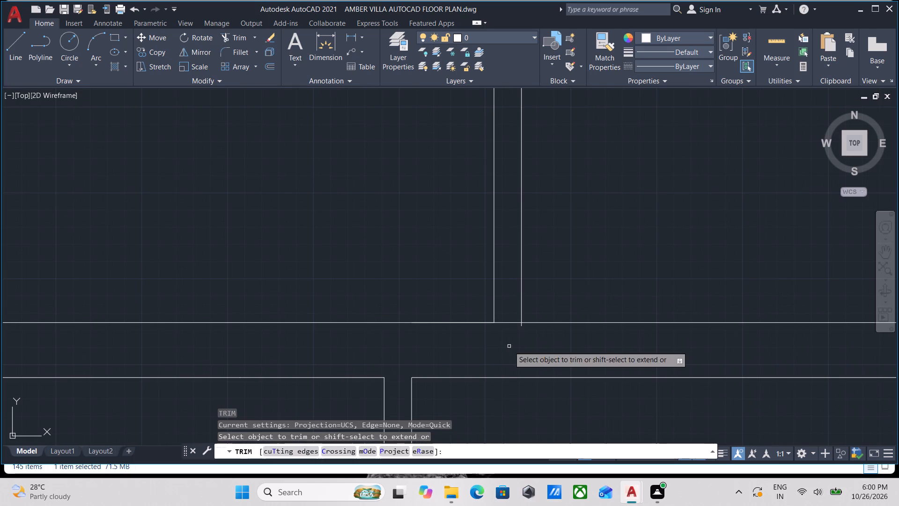
click(509, 338)
click(513, 290)
scroll(521, 341, up, 2)
click(528, 305)
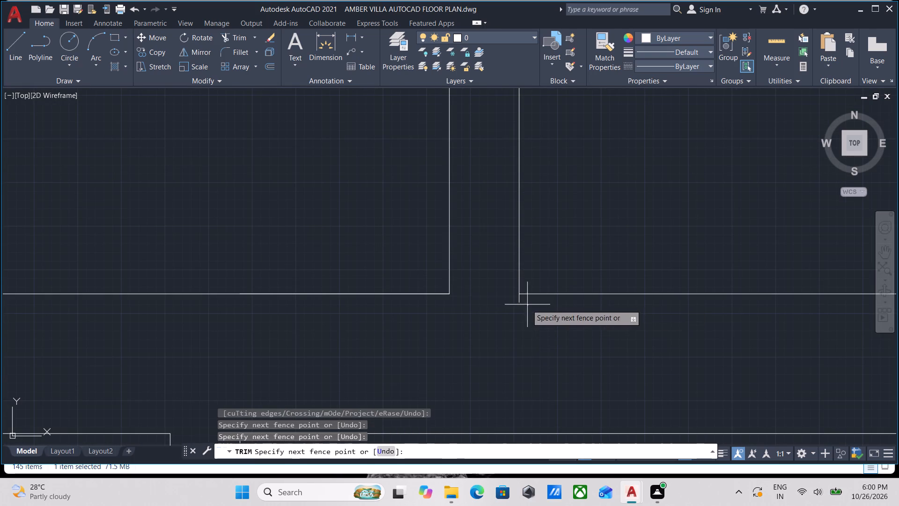
click(512, 293)
scroll(468, 321, down, 1)
key(Escape)
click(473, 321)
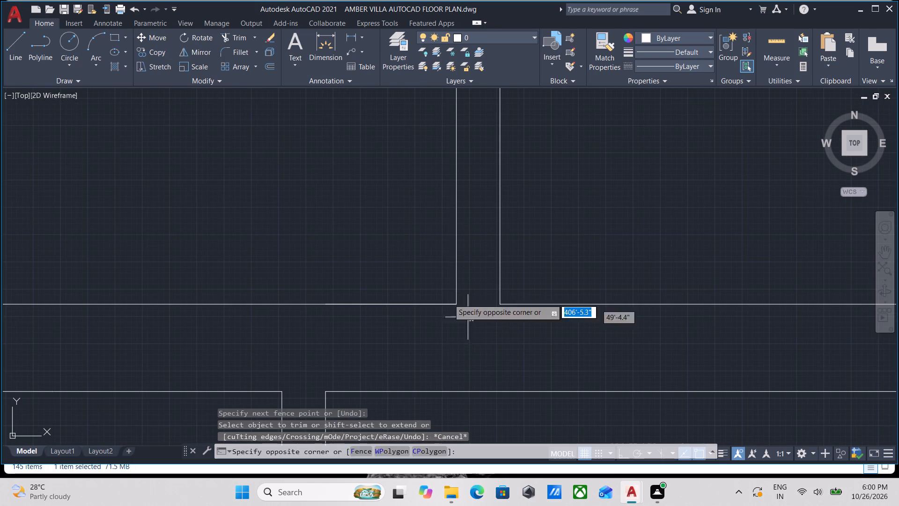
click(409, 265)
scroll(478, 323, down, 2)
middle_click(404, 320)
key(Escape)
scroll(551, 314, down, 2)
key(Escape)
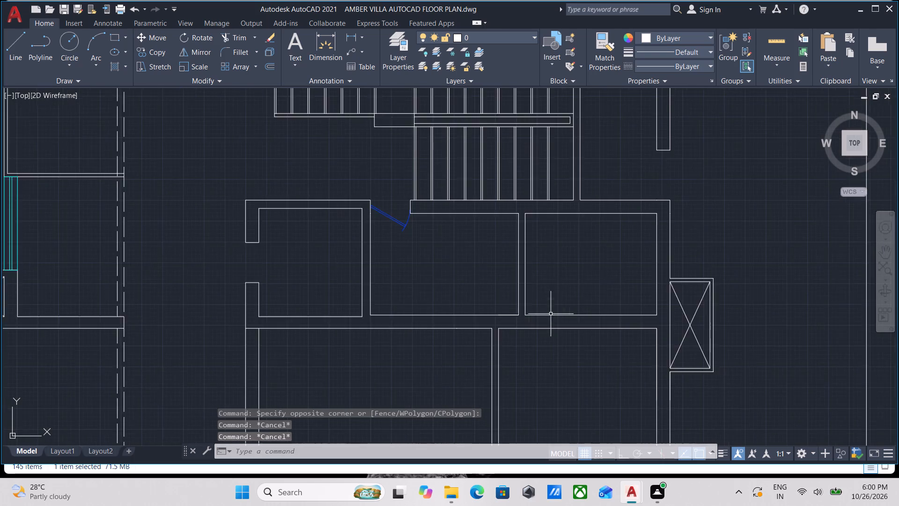
Look over the whole floor plan for remaining doors and wall junctions that need cleanup.
scroll(623, 311, down, 1)
middle_drag(623, 311, 526, 307)
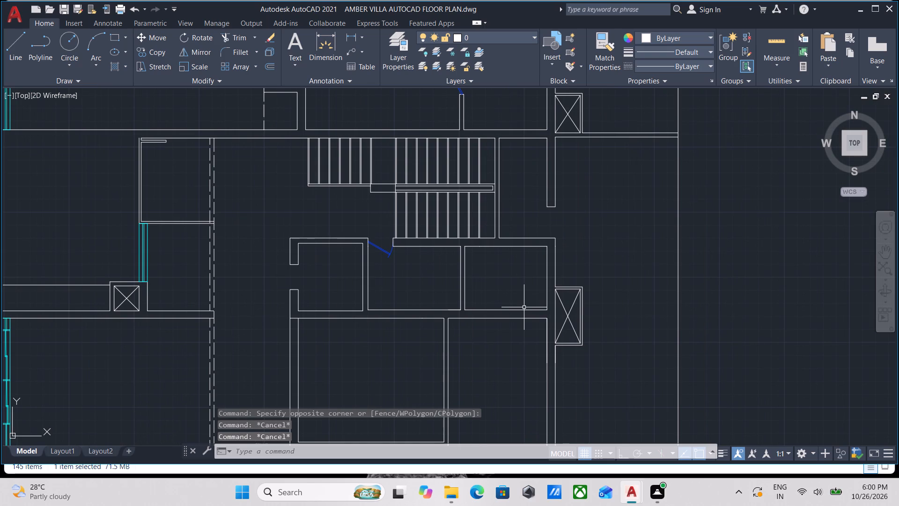
scroll(504, 249, down, 2)
middle_drag(504, 254, 441, 239)
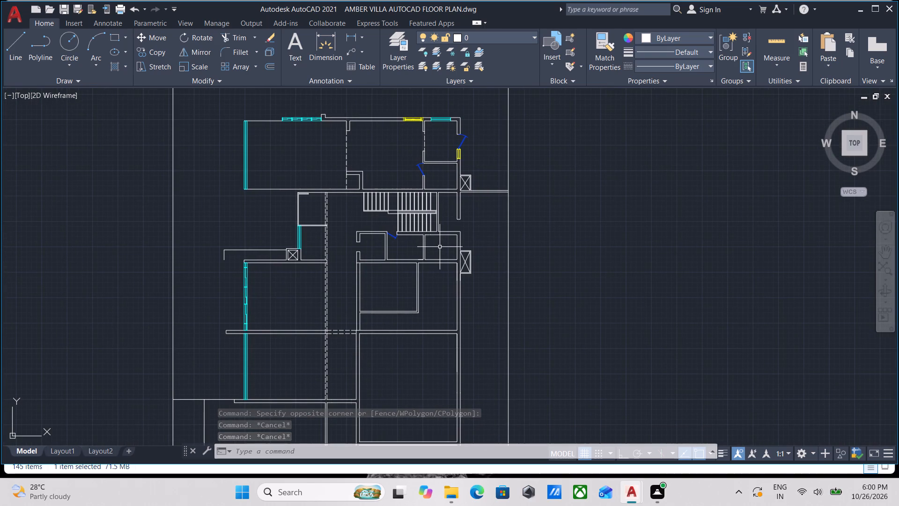
middle_drag(388, 361, 408, 325)
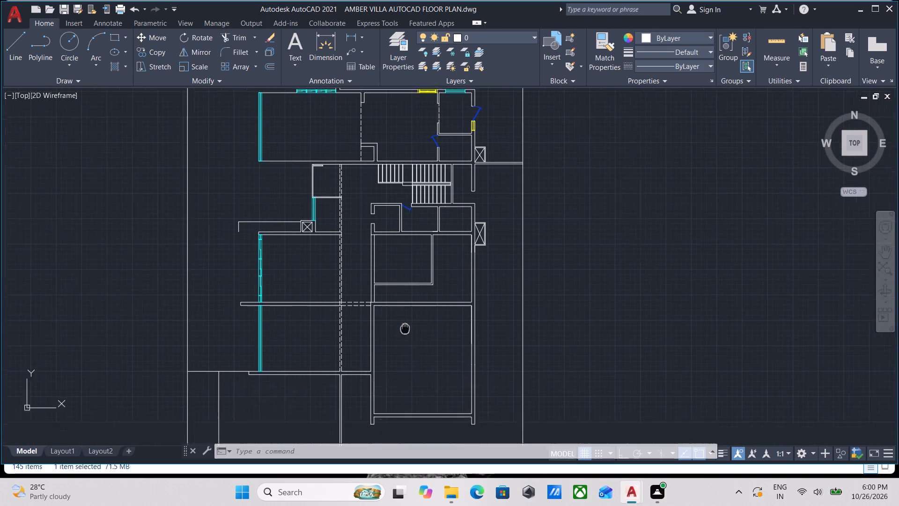
middle_drag(408, 325, 420, 309)
scroll(447, 269, down, 1)
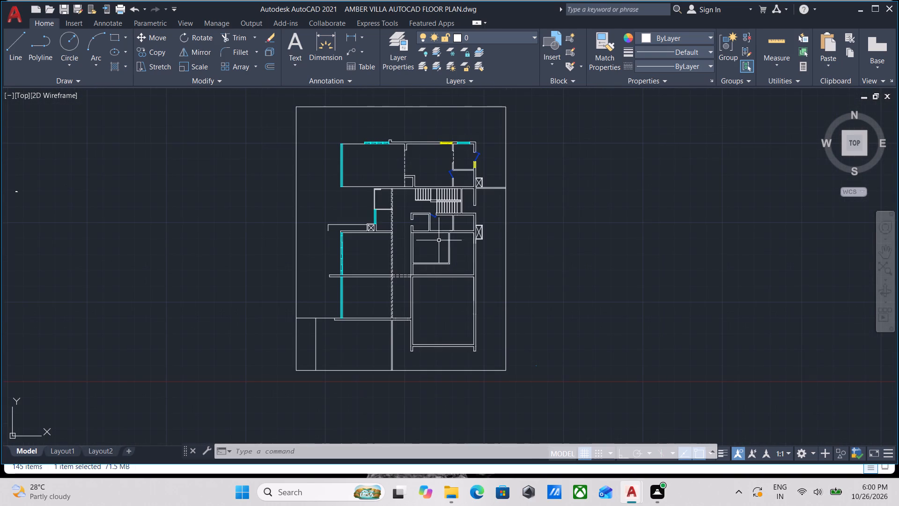
scroll(439, 242, up, 1)
middle_drag(460, 260, 448, 275)
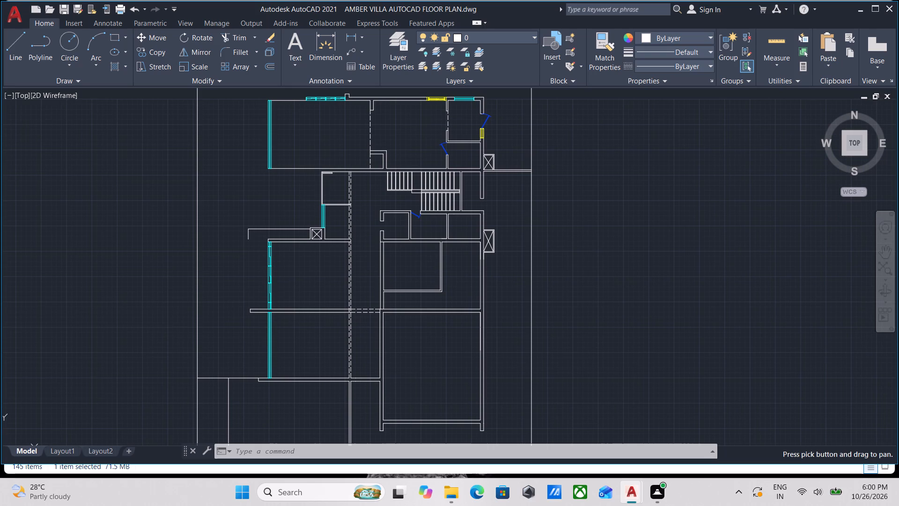
scroll(433, 329, up, 1)
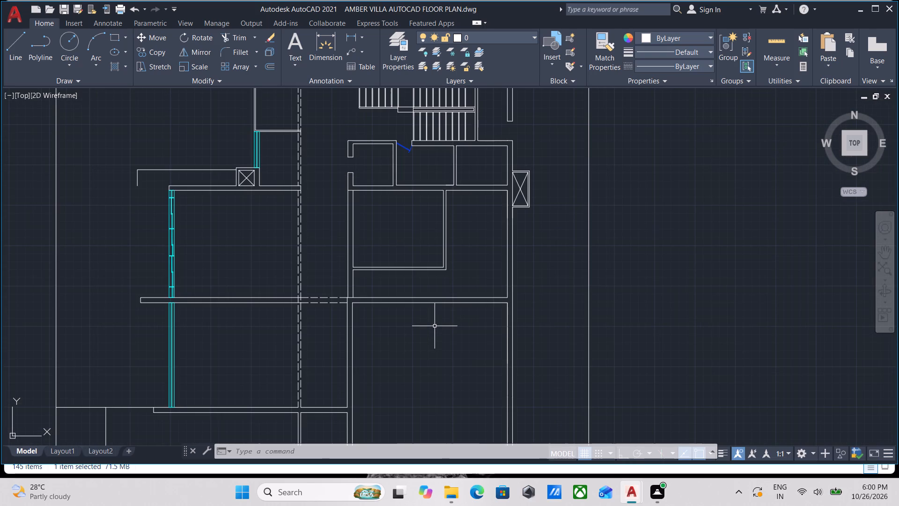
scroll(453, 304, down, 2)
middle_drag(453, 304, 464, 374)
middle_drag(471, 316, 466, 401)
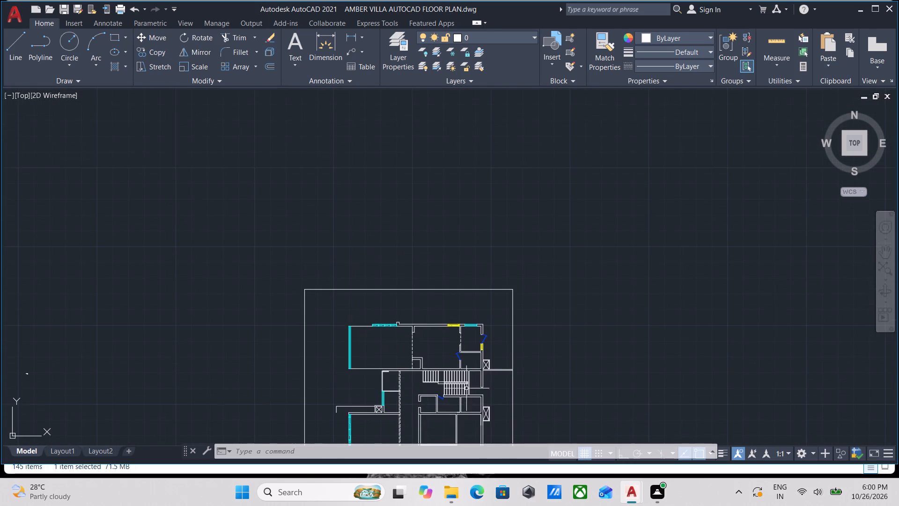
Erase the interior door of the small southeast room in the north wing.
scroll(463, 366, up, 2)
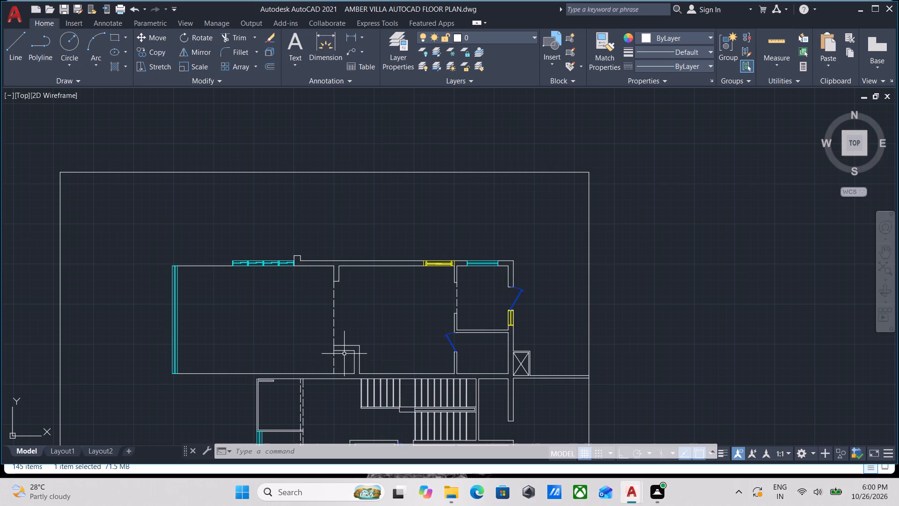
scroll(443, 344, up, 1)
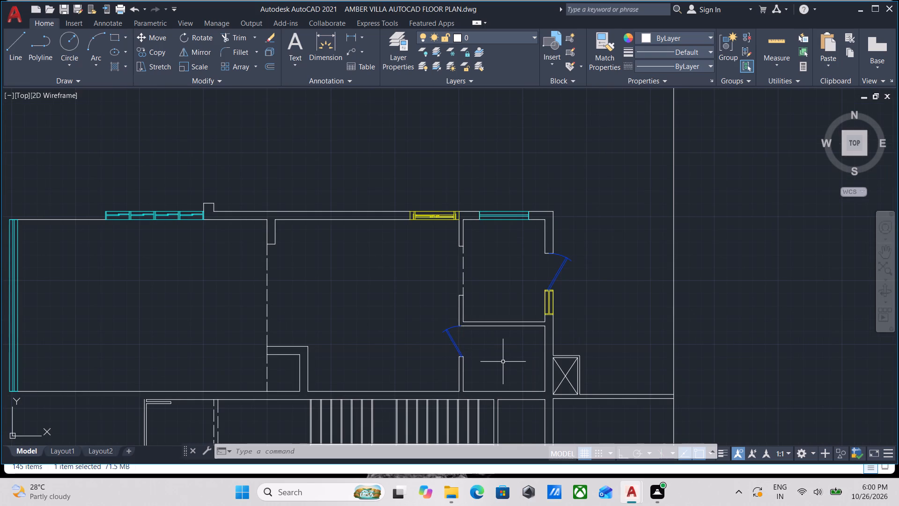
click(528, 359)
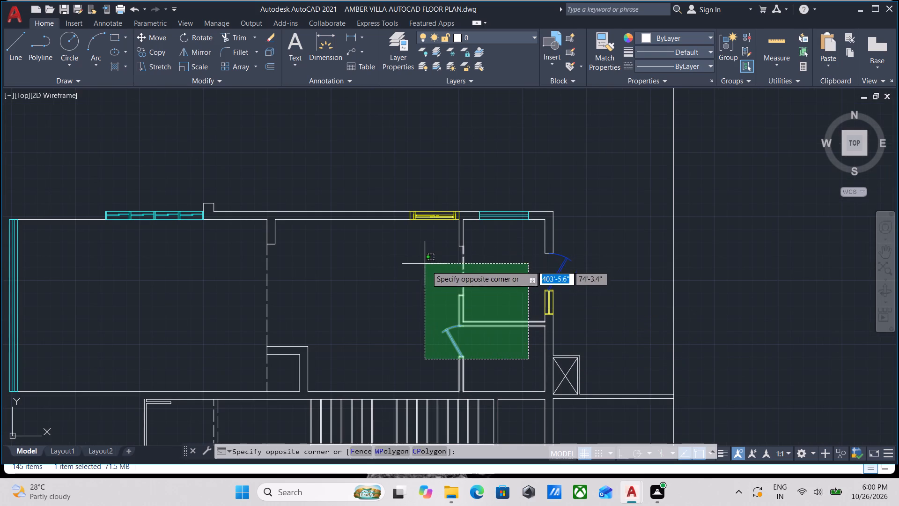
click(507, 352)
click(470, 342)
click(420, 337)
right_drag(418, 337, 402, 348)
click(445, 131)
Erase the partition walls and dashed opening line enclosing the northeast room, keeping the short wall stub at the south.
scroll(516, 356, up, 1)
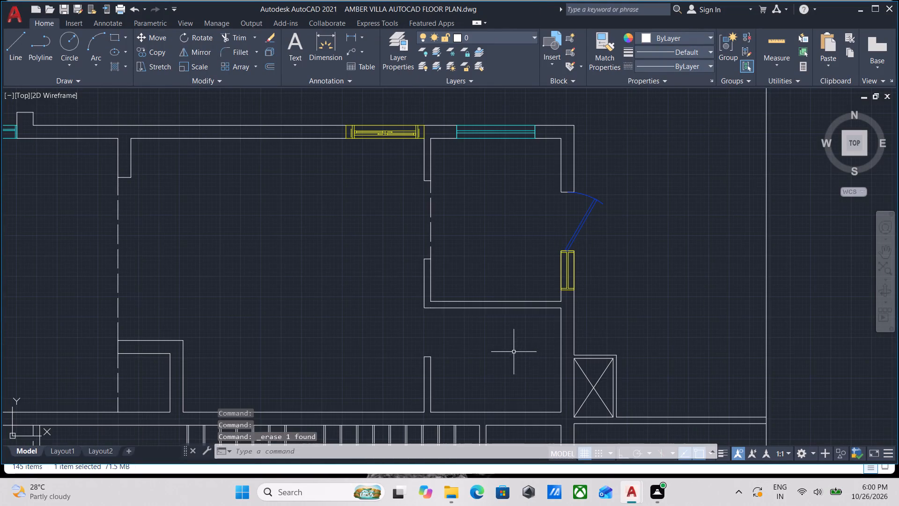
drag(513, 347, 511, 342)
click(393, 164)
right_click(393, 164)
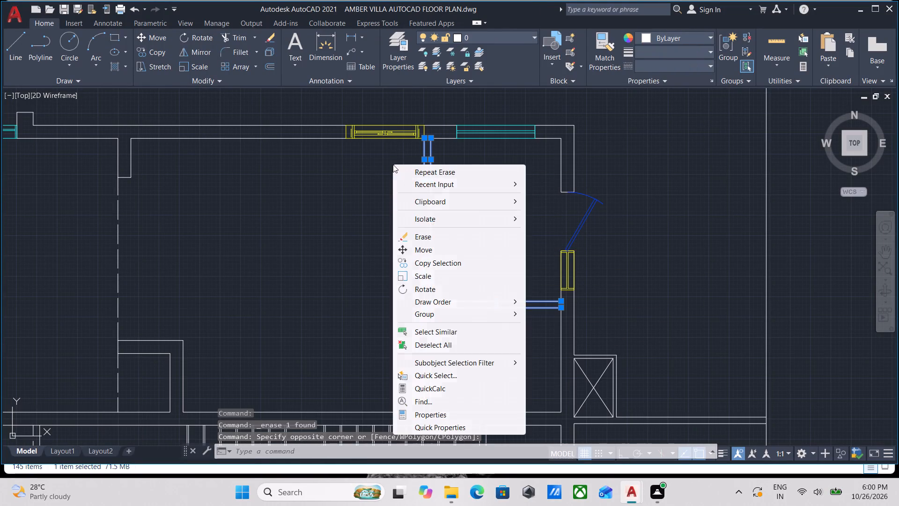
click(432, 237)
Extend the inner north wall line between the yellow and cyan windows to close the gap left by the partition.
middle_drag(496, 171, 466, 214)
middle_drag(439, 262, 438, 274)
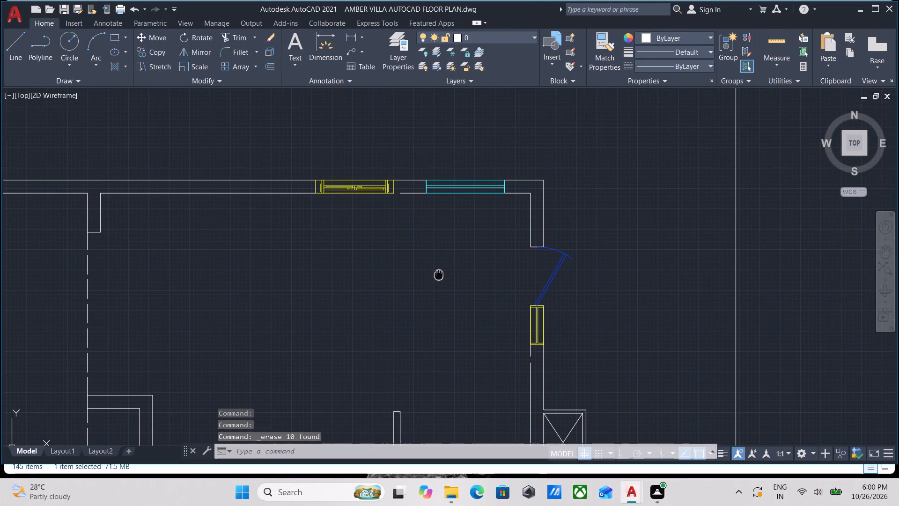
scroll(401, 198, up, 2)
middle_drag(403, 188, 376, 243)
text(EX)
key(Return)
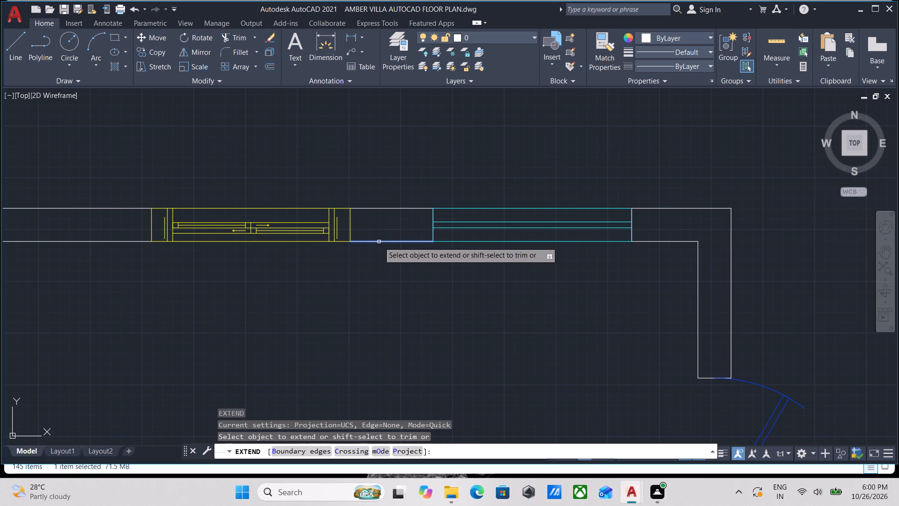
click(379, 242)
middle_drag(573, 327, 527, 221)
scroll(542, 247, down, 2)
key(Escape)
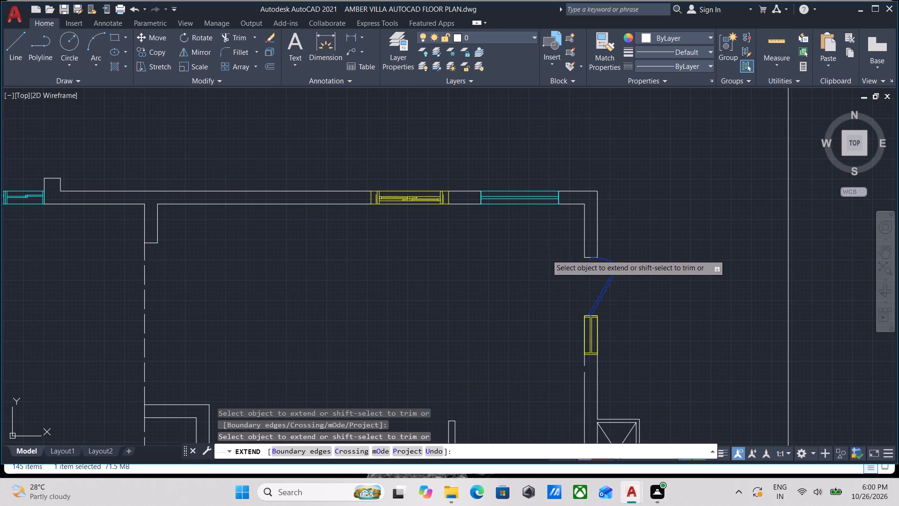
Erase the door in the north wing's east wall.
drag(646, 310, 644, 305)
click(624, 224)
right_click(624, 224)
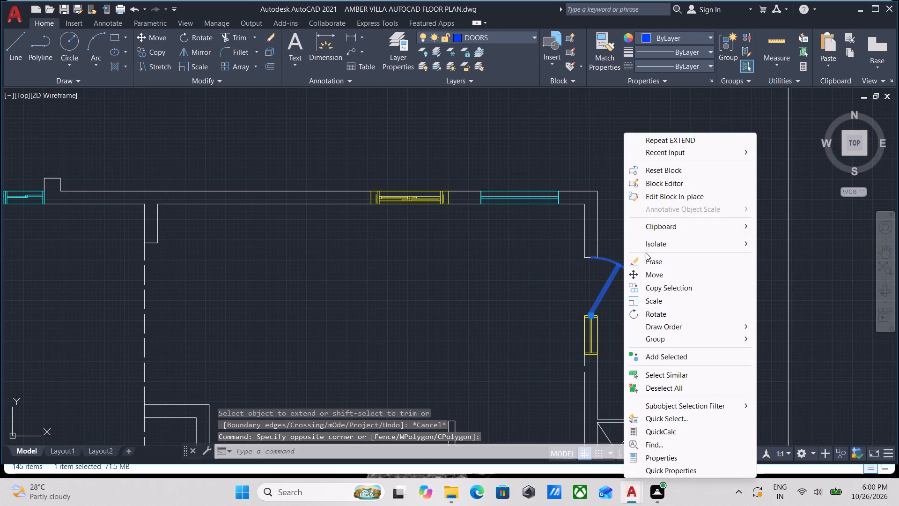
click(657, 265)
Examine the opened-up north wing for remaining gaps, wall stubs and windows.
scroll(582, 292, up, 1)
middle_drag(582, 292, 571, 294)
scroll(599, 275, down, 1)
middle_drag(599, 275, 603, 287)
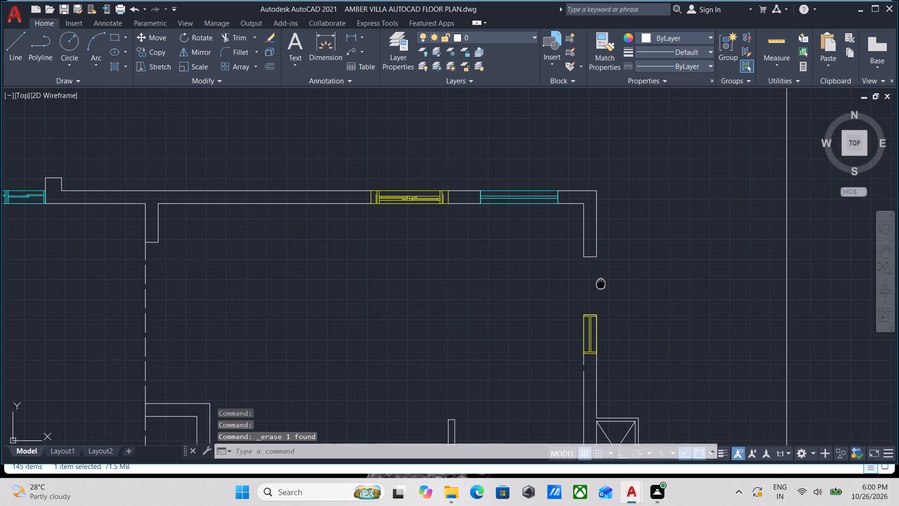
middle_drag(603, 287, 610, 300)
scroll(509, 238, down, 2)
middle_drag(509, 238, 516, 212)
scroll(486, 313, up, 1)
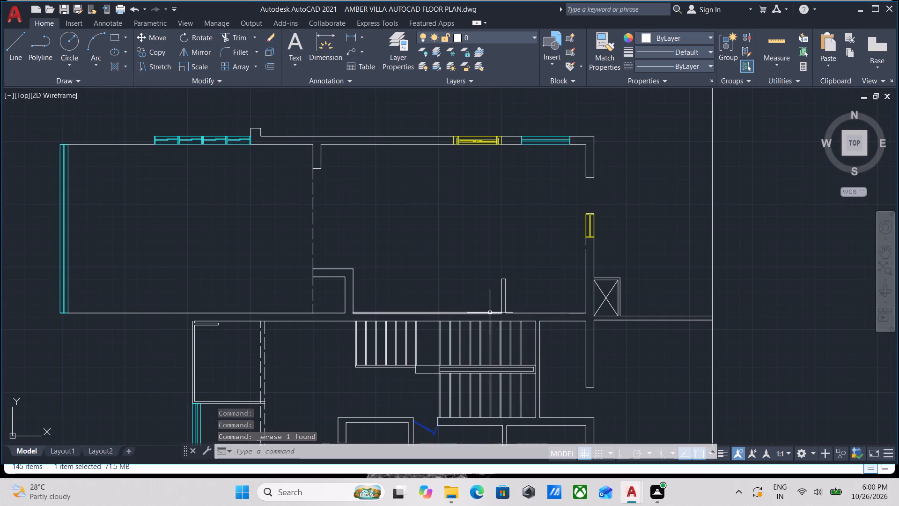
middle_drag(531, 263, 508, 300)
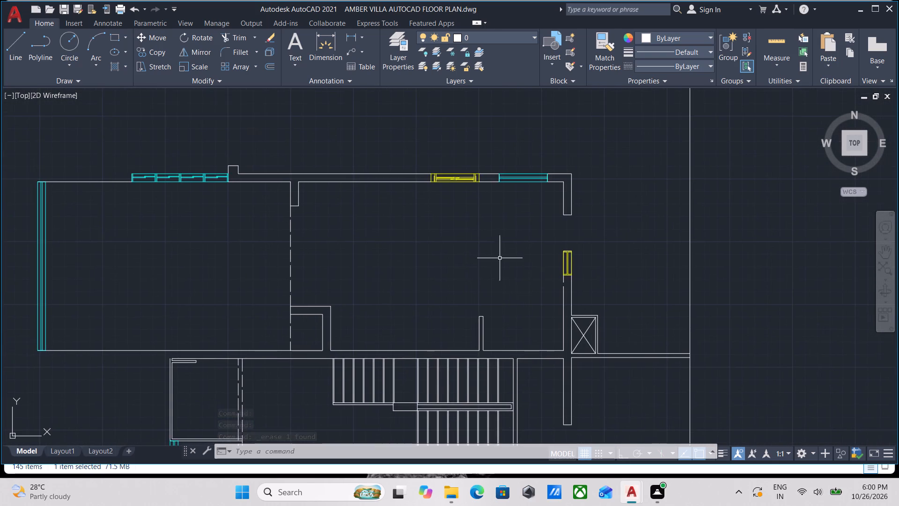
middle_drag(492, 238, 471, 302)
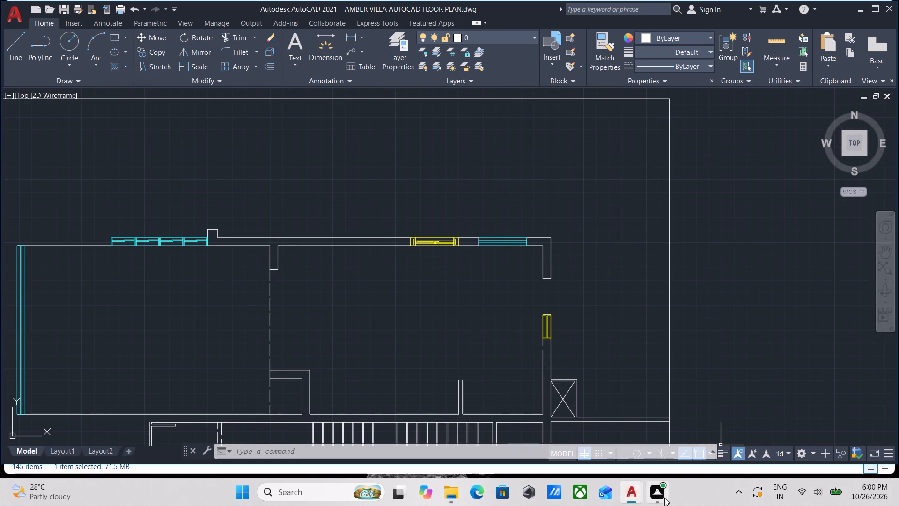
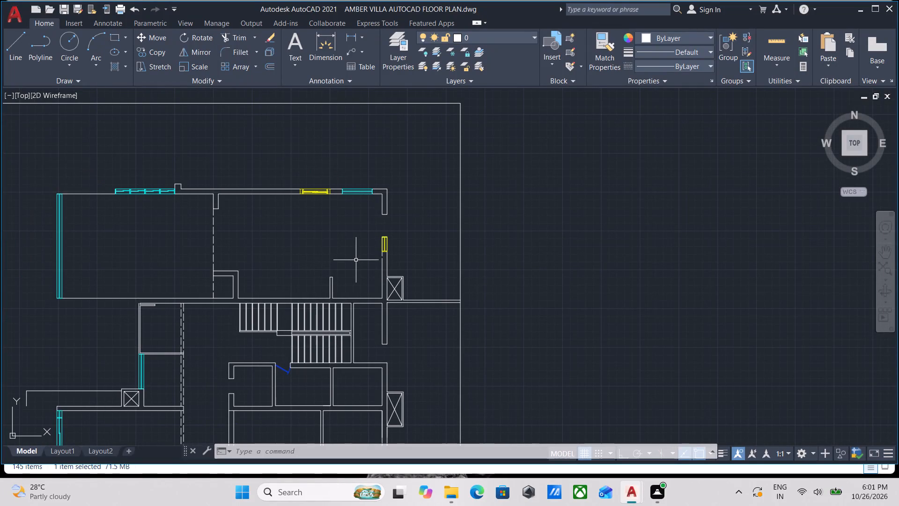
Erase the two-line partition wall dividing the rooms directly south of the staircase.
scroll(378, 260, down, 1)
scroll(373, 322, up, 1)
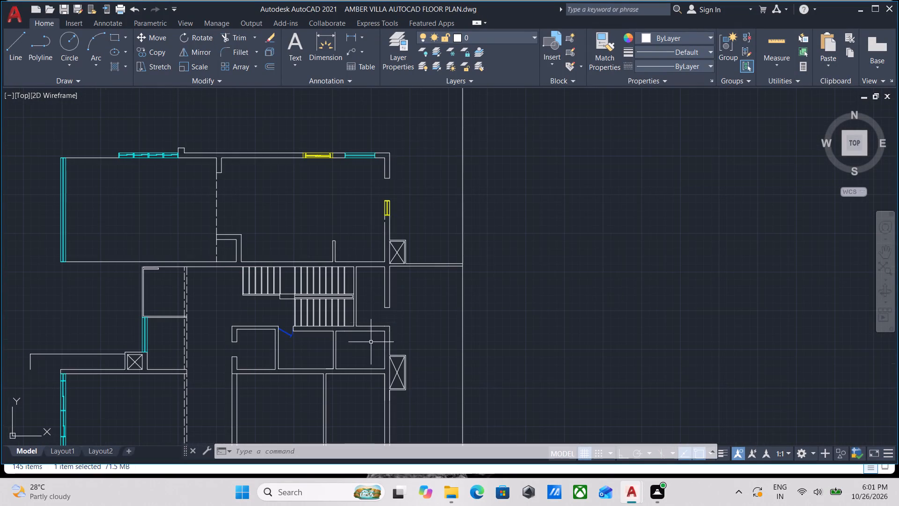
scroll(371, 370, up, 1)
middle_drag(357, 332, 368, 367)
scroll(226, 364, up, 1)
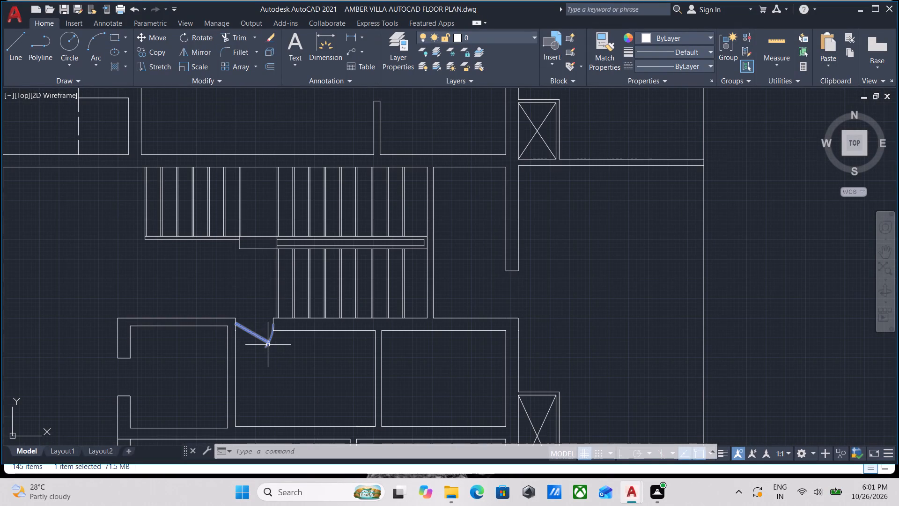
middle_drag(398, 359, 198, 347)
scroll(247, 337, down, 1)
middle_drag(247, 337, 266, 311)
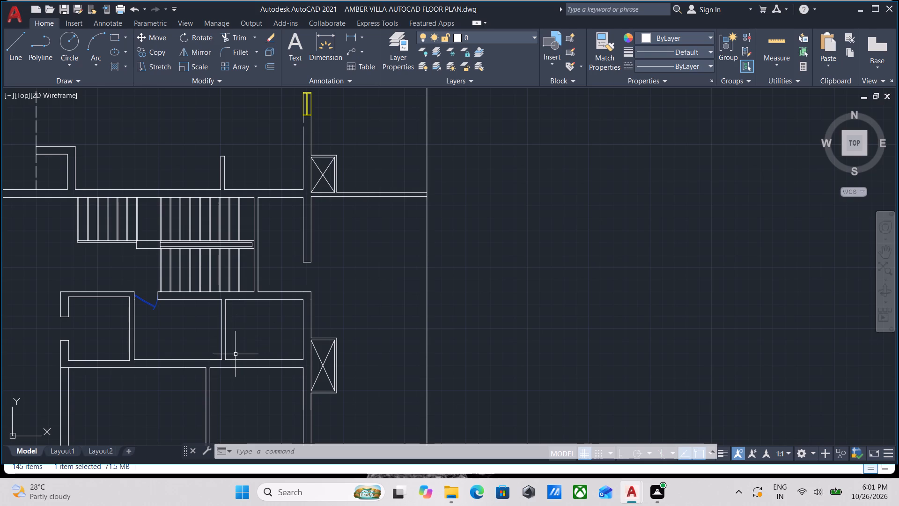
scroll(236, 367, up, 1)
middle_drag(227, 367, 256, 339)
middle_drag(246, 320, 253, 349)
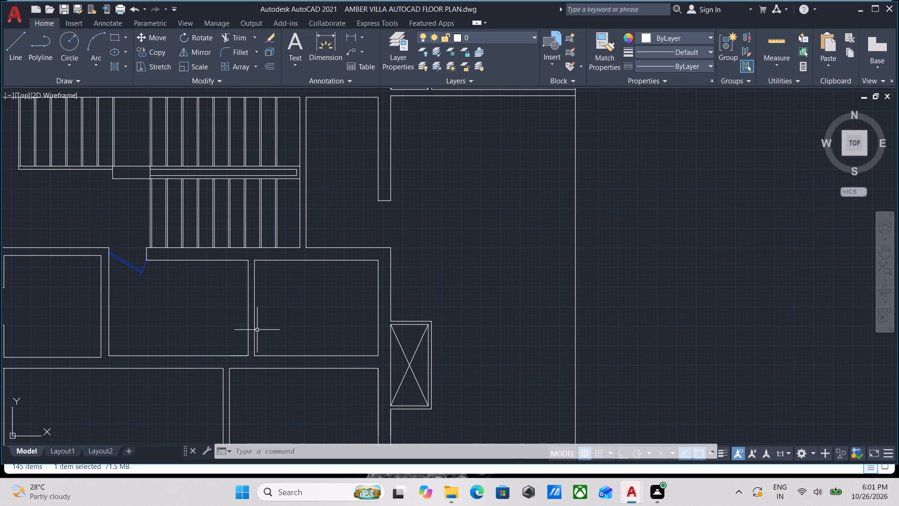
drag(270, 310, 265, 310)
click(215, 299)
right_click(215, 299)
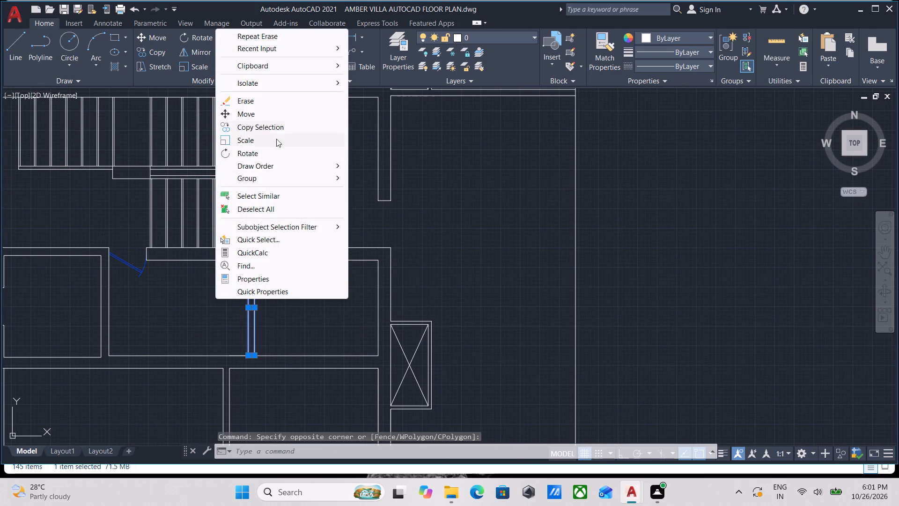
click(268, 100)
Extend the inner north and south wall lines of the merged room below the stairs to close the gaps left by the partition.
scroll(257, 326, up, 1)
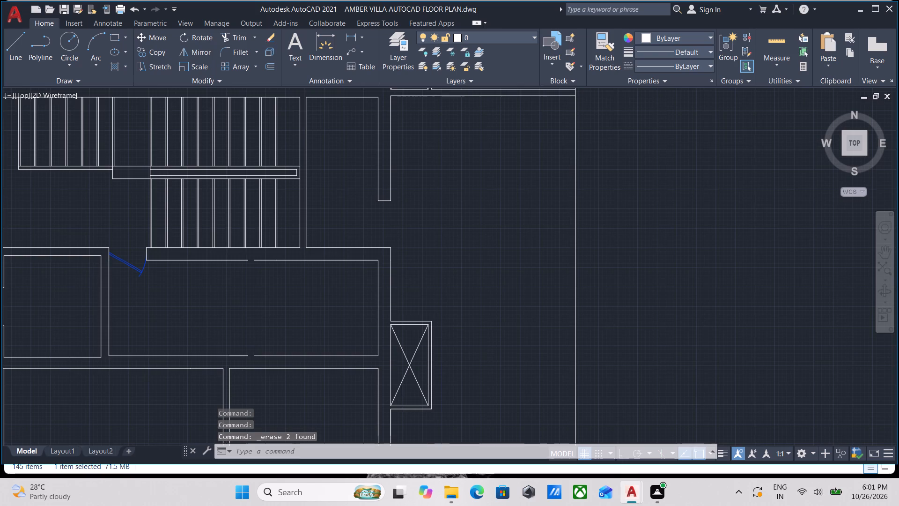
text(EX)
key(Return)
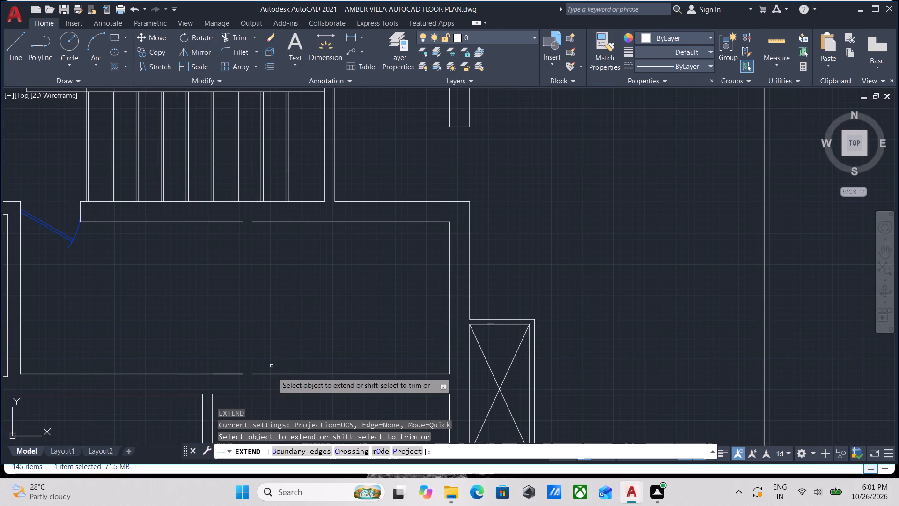
click(270, 375)
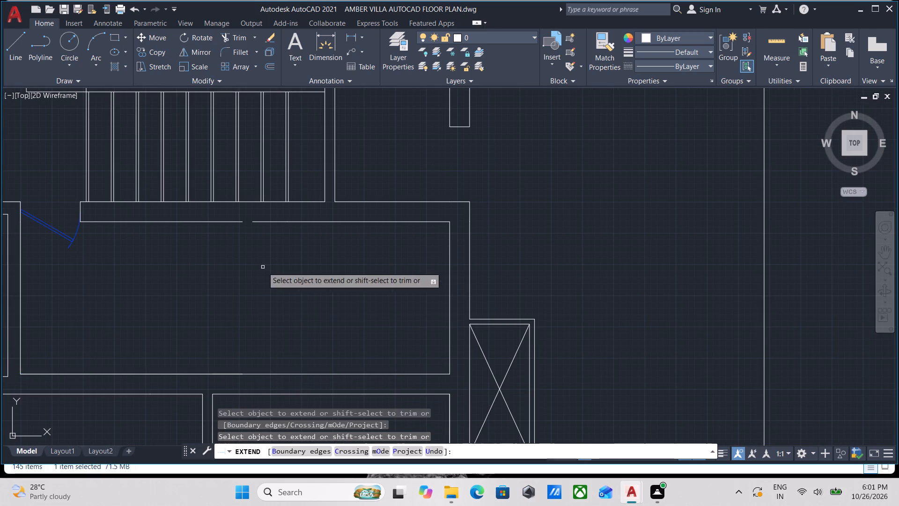
middle_drag(263, 267, 257, 334)
click(219, 288)
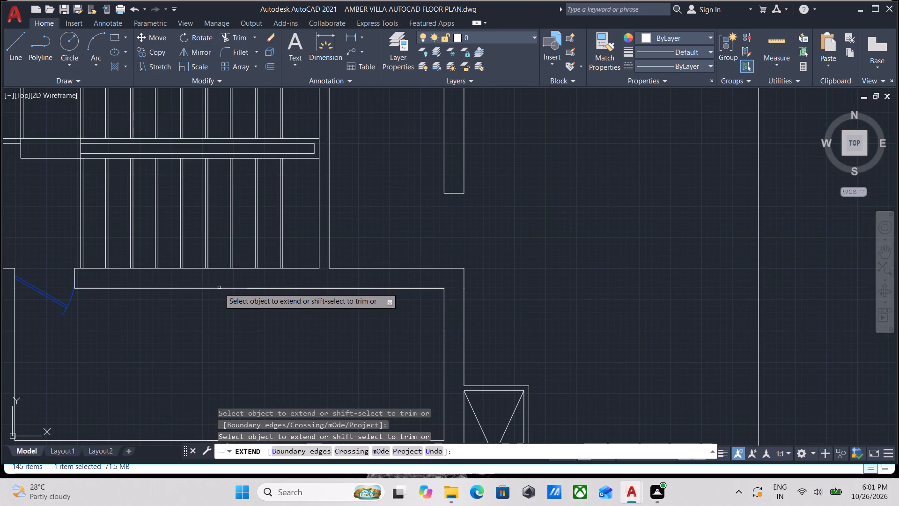
scroll(280, 292, down, 2)
middle_drag(280, 292, 340, 267)
scroll(460, 250, up, 1)
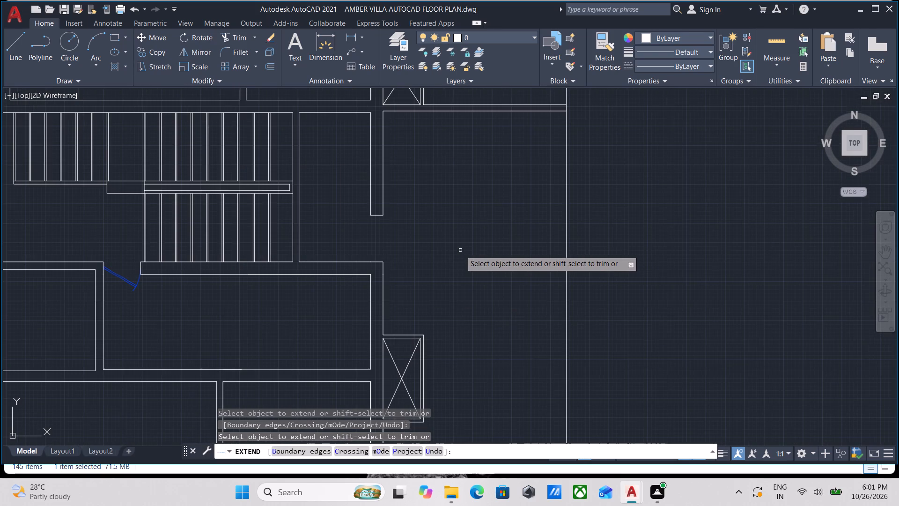
scroll(440, 250, down, 2)
middle_click(440, 250)
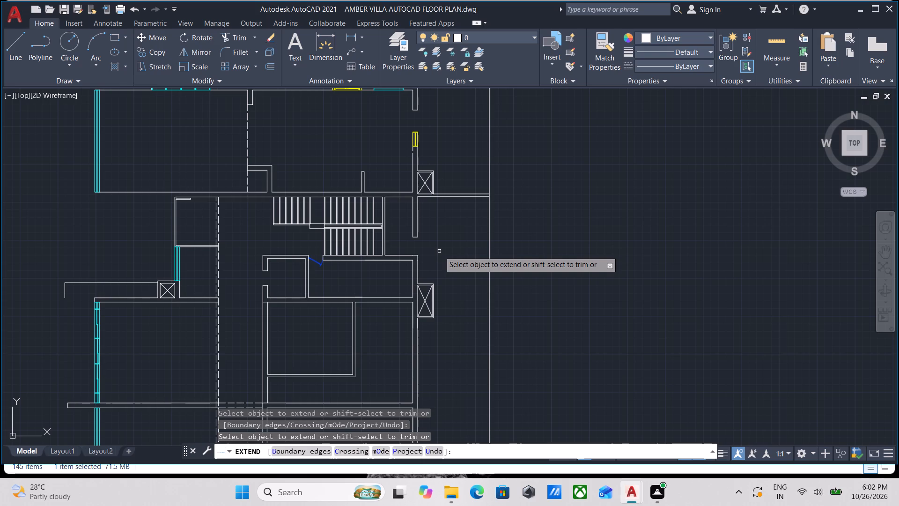
key(Escape)
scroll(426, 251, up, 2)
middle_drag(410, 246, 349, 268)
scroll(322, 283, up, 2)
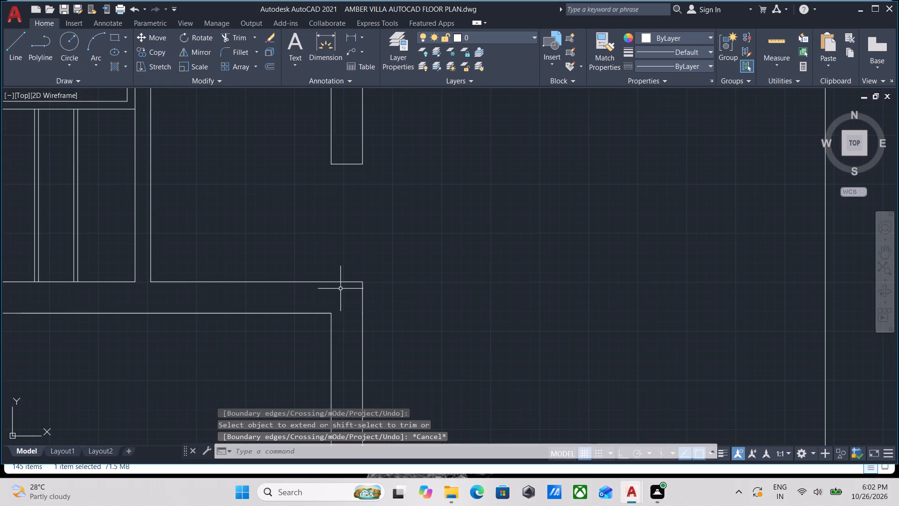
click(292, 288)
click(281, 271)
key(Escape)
Select the east line of every double tread line in the staircase's upper east flight.
scroll(342, 260, down, 2)
middle_drag(342, 259, 406, 279)
middle_drag(395, 243, 330, 258)
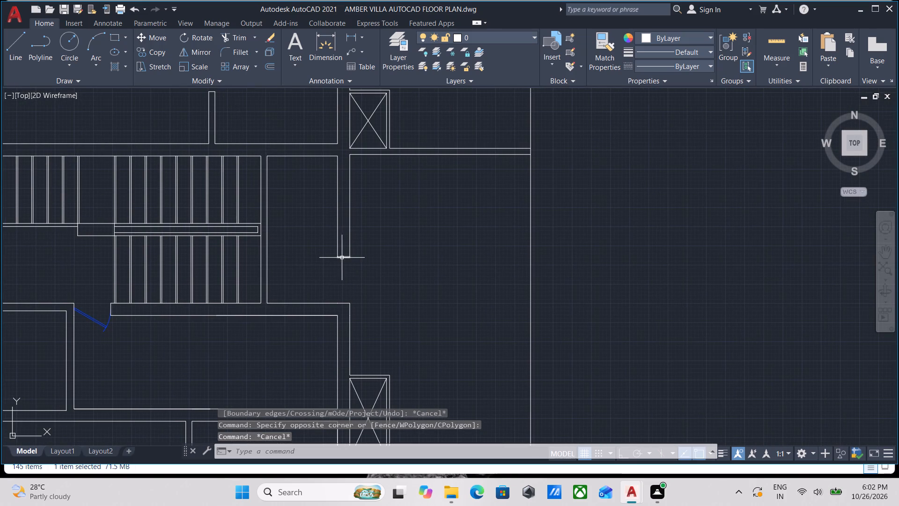
scroll(253, 206, up, 2)
scroll(212, 204, up, 2)
click(235, 219)
click(215, 206)
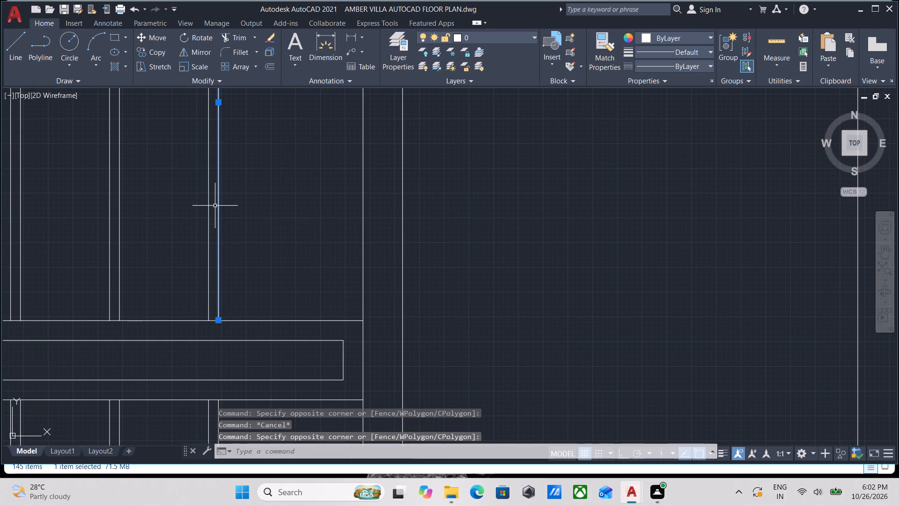
middle_drag(102, 213, 276, 203)
scroll(140, 213, down, 1)
click(290, 236)
click(281, 224)
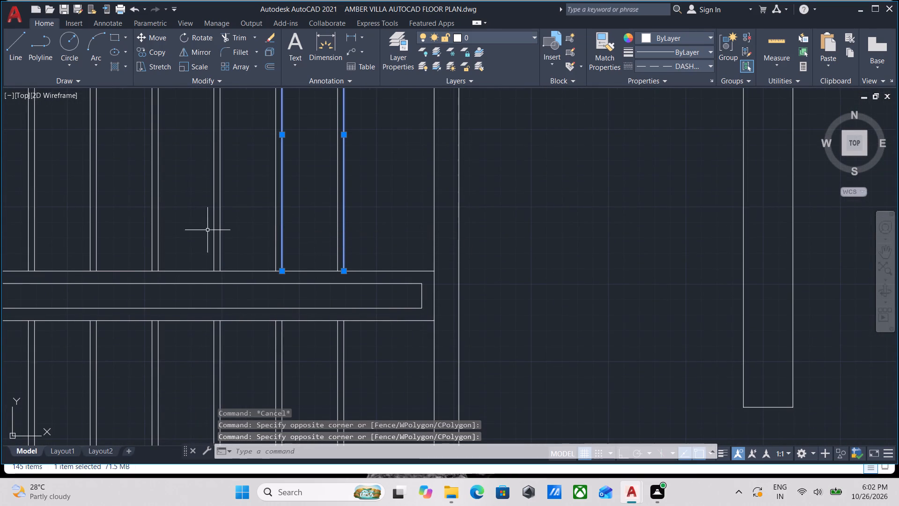
click(230, 235)
click(217, 218)
click(178, 226)
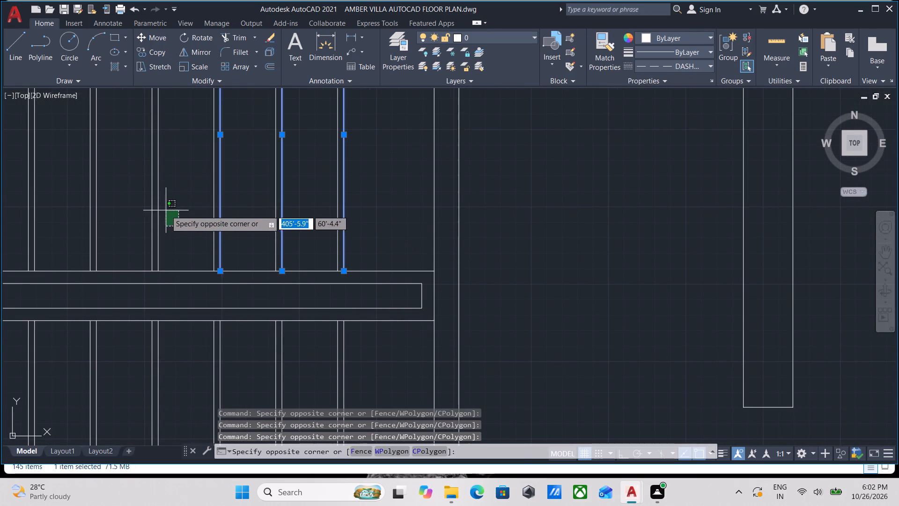
click(157, 203)
middle_drag(118, 212, 167, 212)
click(161, 216)
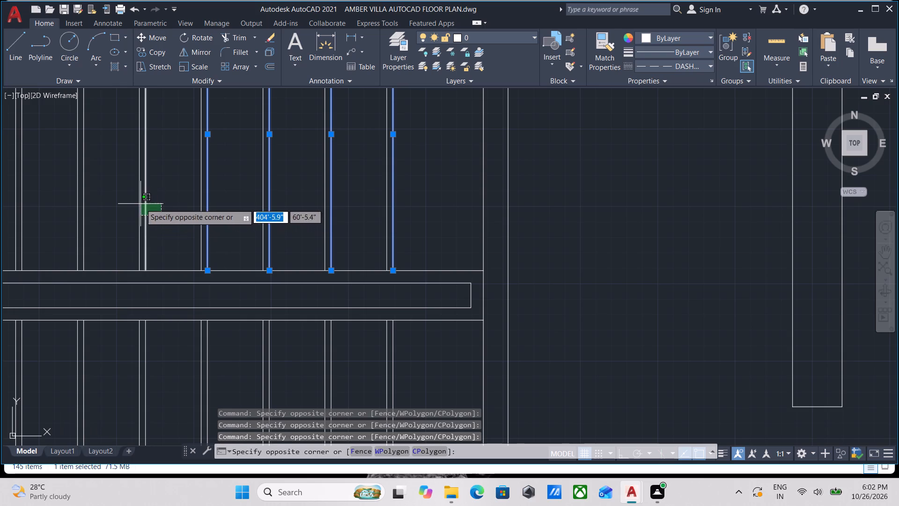
click(140, 204)
click(94, 218)
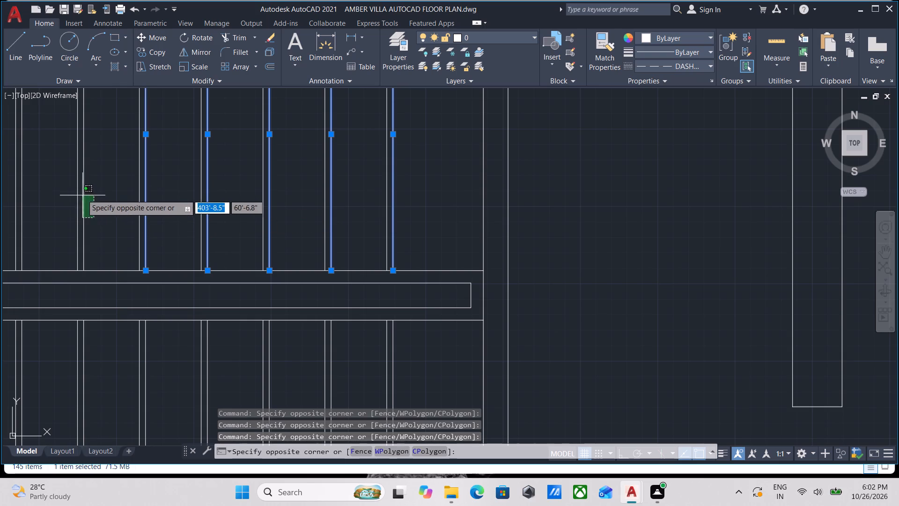
click(81, 192)
middle_drag(22, 198, 141, 195)
click(152, 213)
click(139, 198)
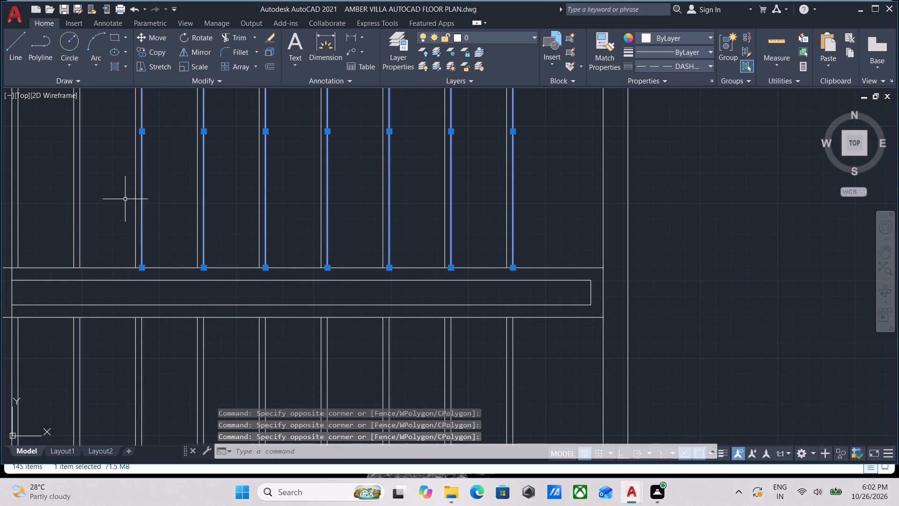
middle_drag(85, 203, 153, 209)
click(153, 209)
click(142, 199)
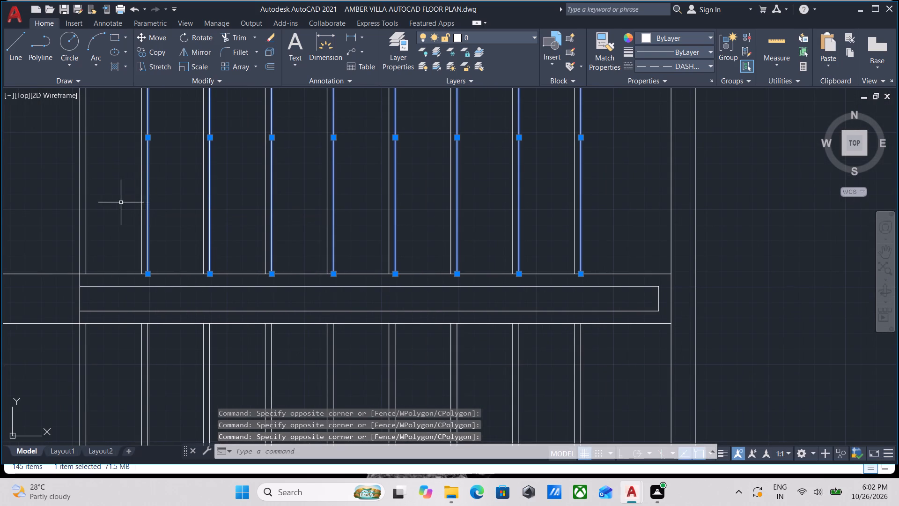
scroll(120, 202, down, 1)
click(111, 204)
click(98, 190)
Add the east line of every double tread line in the lower east flight to the selection.
scroll(251, 228, down, 1)
middle_drag(251, 228, 250, 179)
scroll(341, 264, up, 2)
click(368, 275)
click(355, 256)
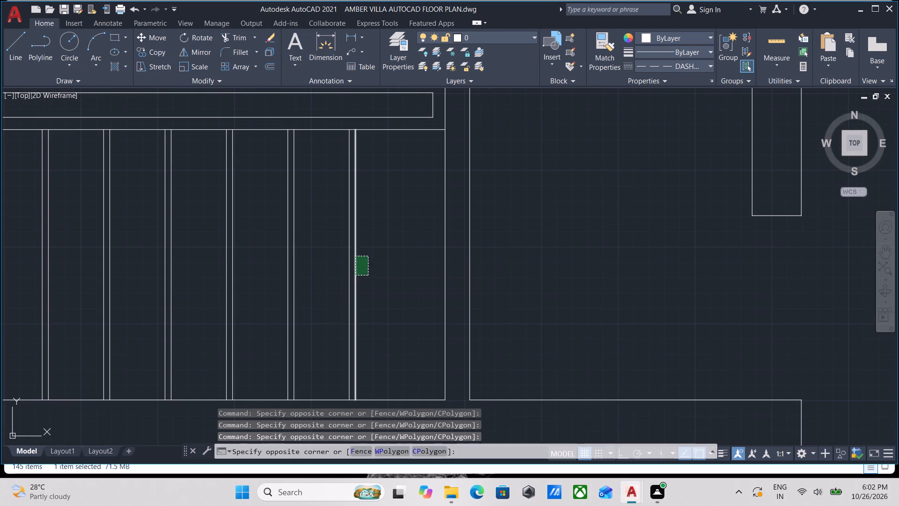
click(309, 274)
click(293, 258)
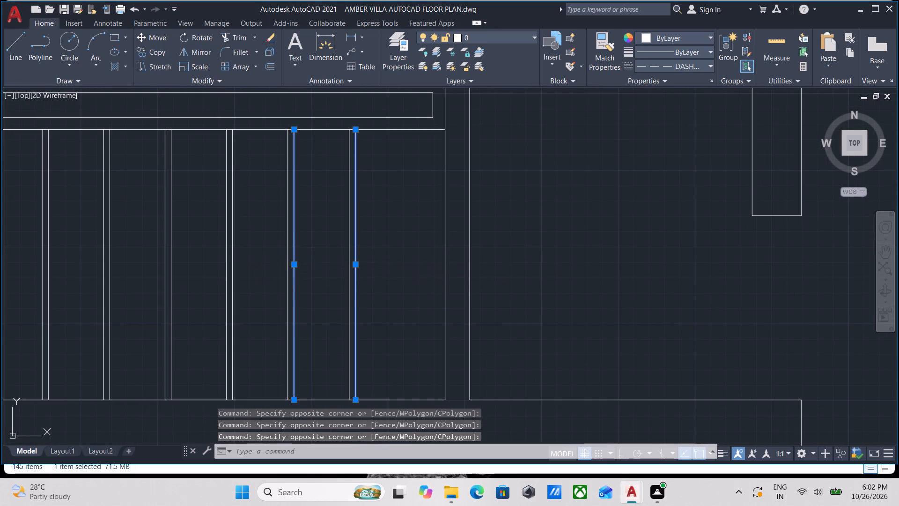
click(245, 275)
click(231, 258)
click(186, 271)
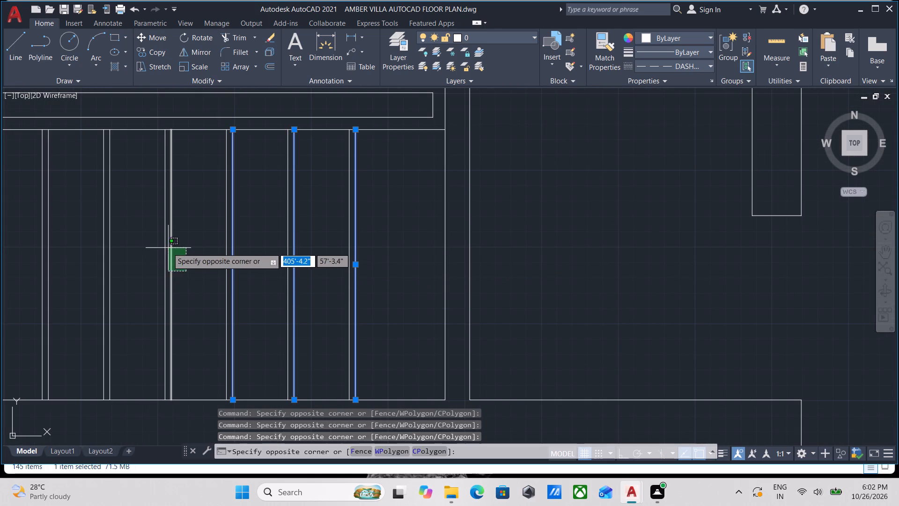
click(168, 248)
click(144, 264)
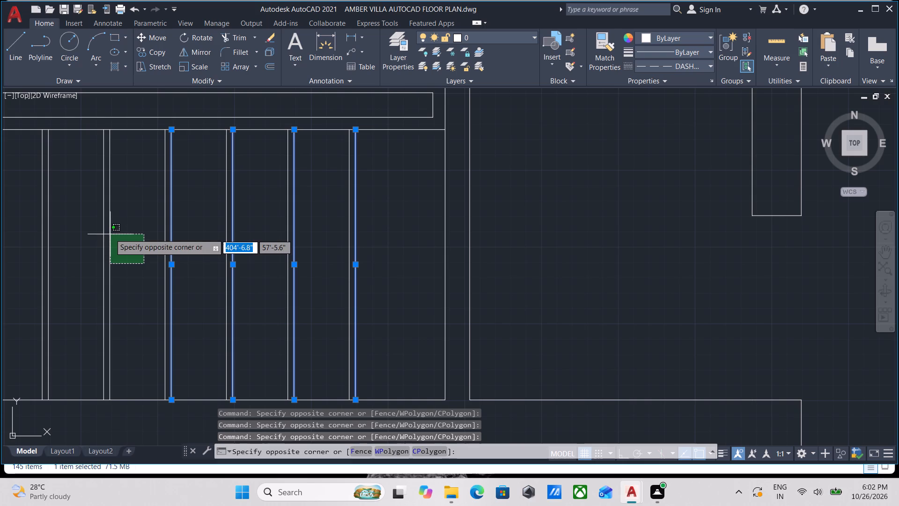
click(106, 229)
middle_drag(70, 248, 199, 246)
click(200, 246)
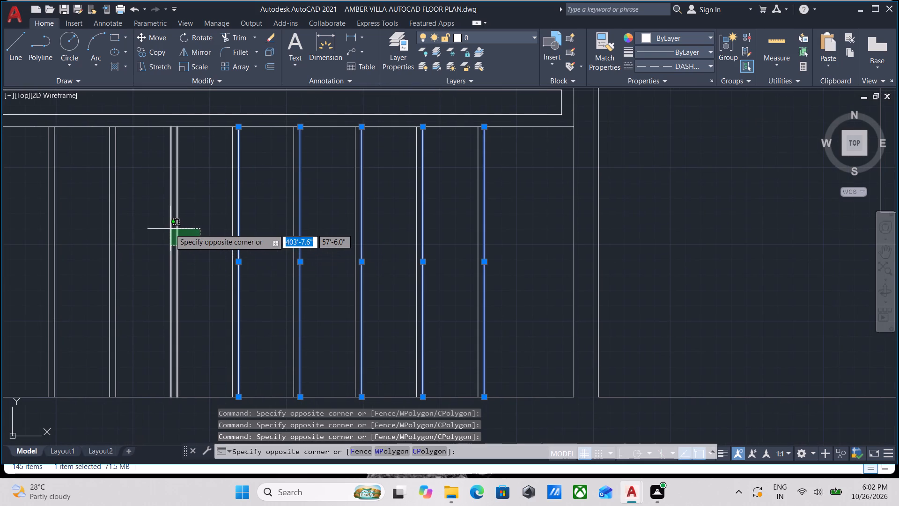
click(173, 231)
middle_drag(140, 242, 206, 238)
click(205, 243)
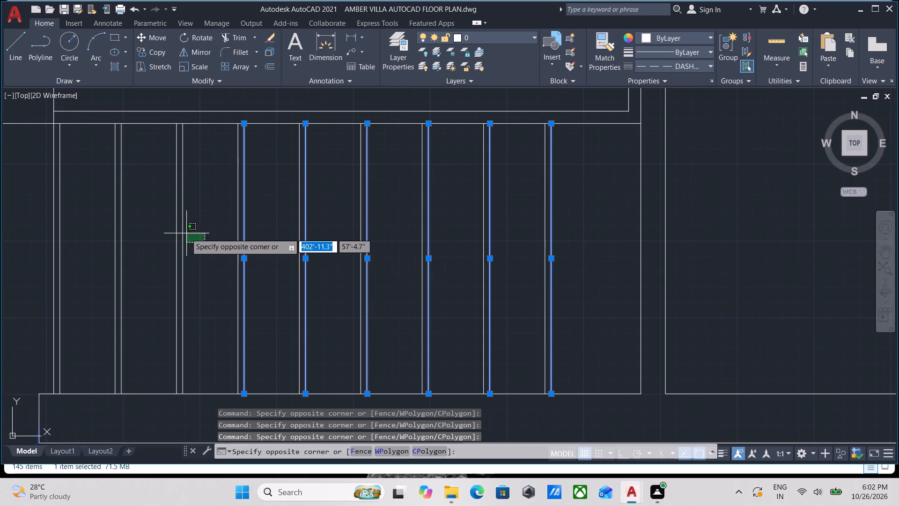
click(181, 228)
middle_drag(150, 238, 214, 235)
click(207, 245)
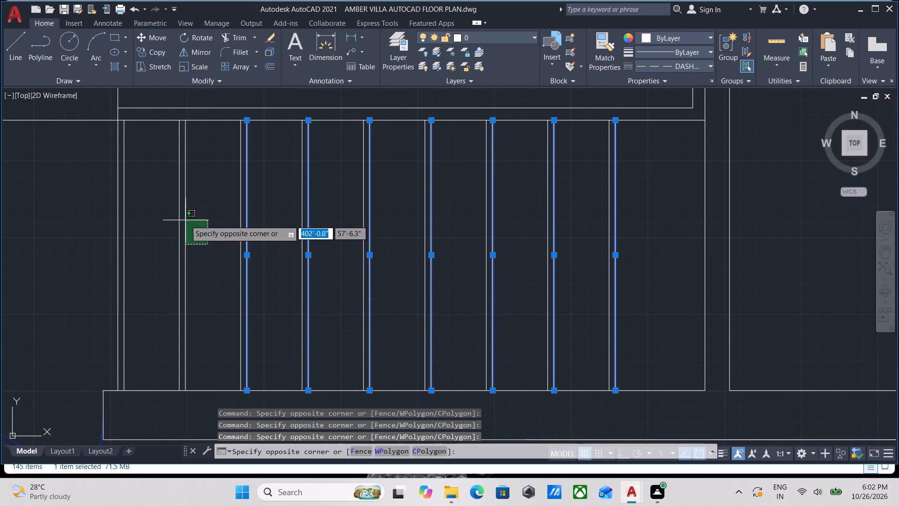
click(184, 220)
middle_drag(139, 229, 190, 231)
click(190, 231)
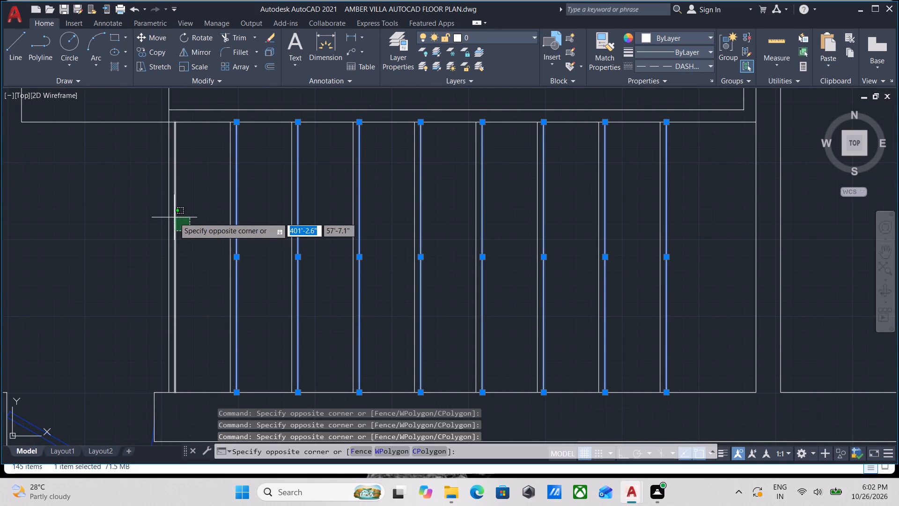
click(174, 217)
Add the east line of every double tread line in the staircase's upper west flight to the selection.
middle_drag(90, 206, 293, 238)
scroll(295, 238, down, 2)
middle_drag(295, 238, 298, 274)
scroll(269, 178, up, 1)
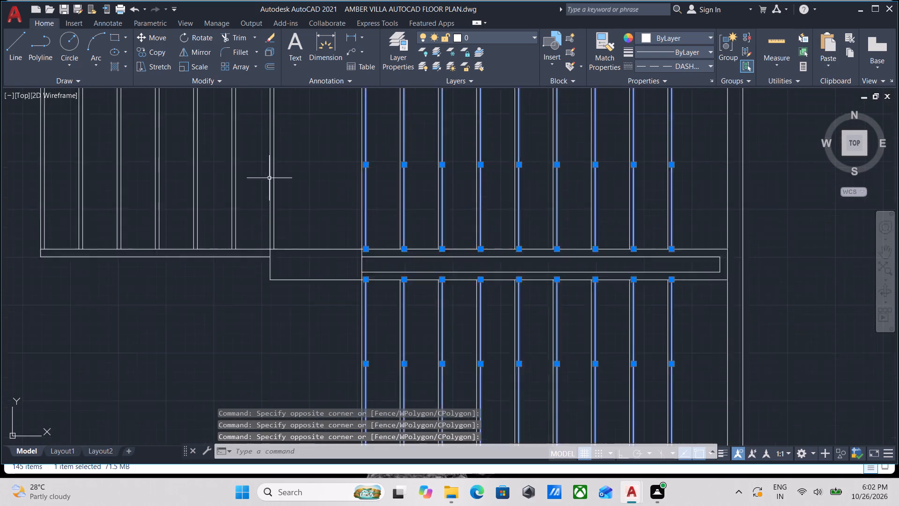
scroll(269, 178, up, 1)
click(295, 245)
click(272, 223)
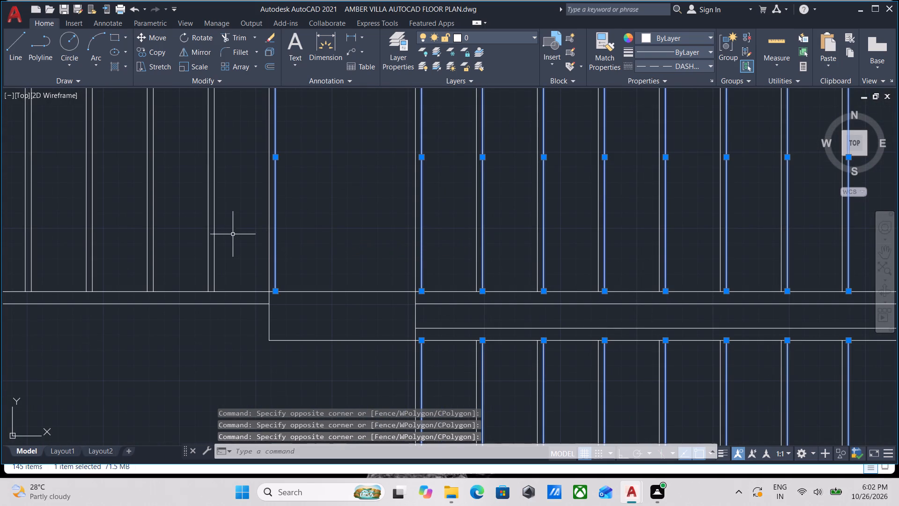
click(232, 235)
click(213, 224)
middle_drag(187, 224, 252, 223)
click(246, 226)
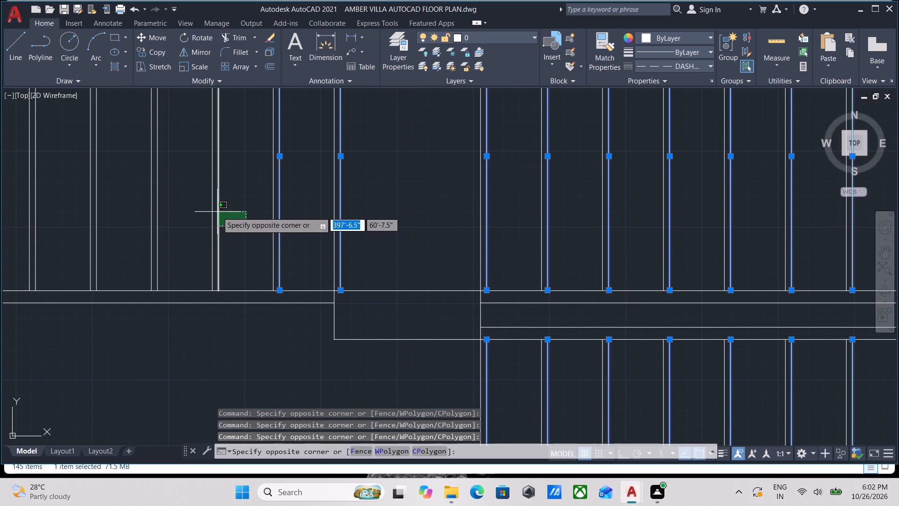
click(217, 212)
click(174, 216)
click(154, 200)
middle_drag(94, 205, 168, 213)
click(177, 229)
click(165, 205)
click(131, 214)
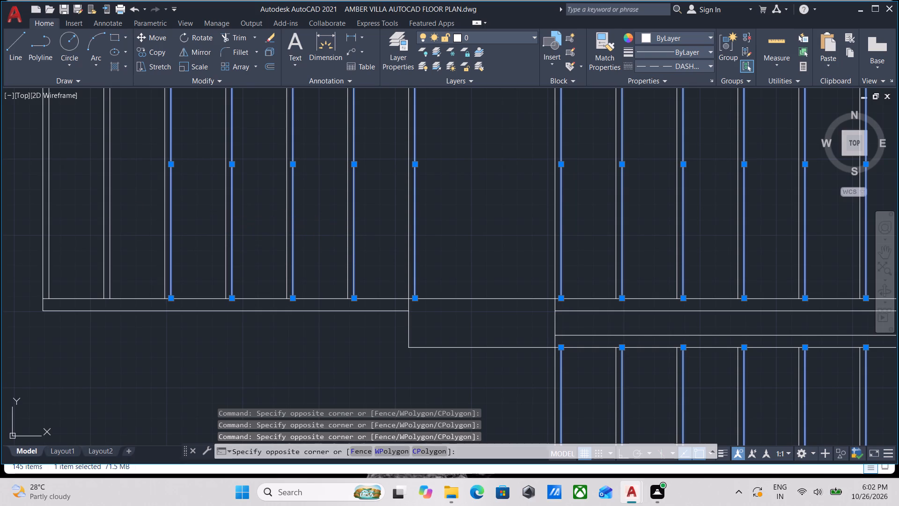
click(106, 199)
middle_drag(64, 203, 107, 212)
click(107, 212)
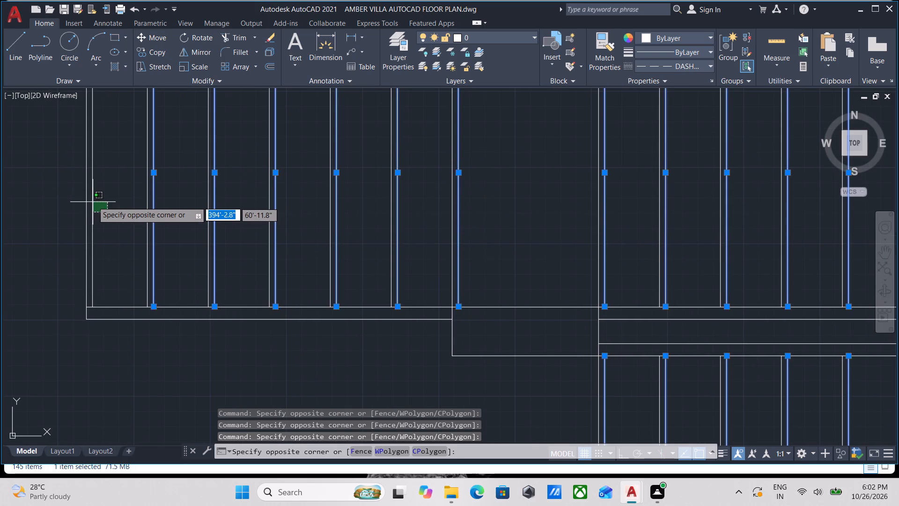
click(89, 196)
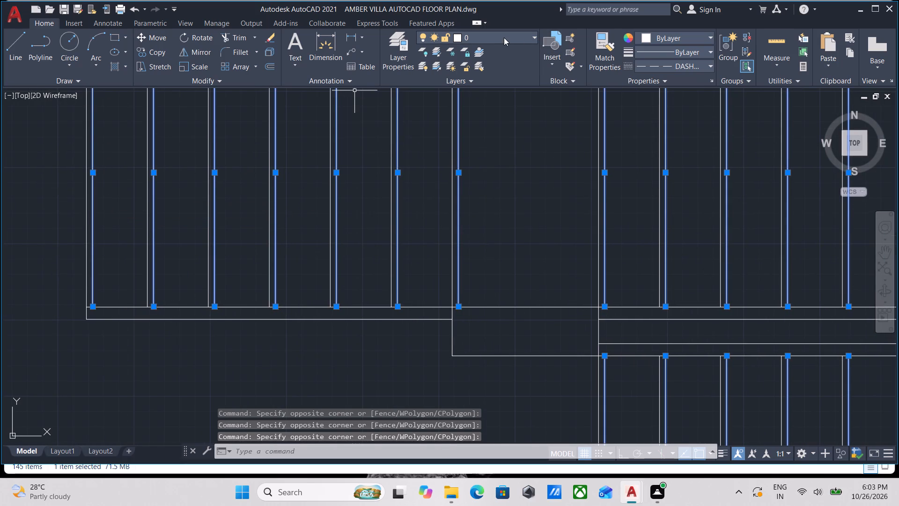
Set the linetype of all selected tread lines to DASHED and clear the selection.
click(685, 64)
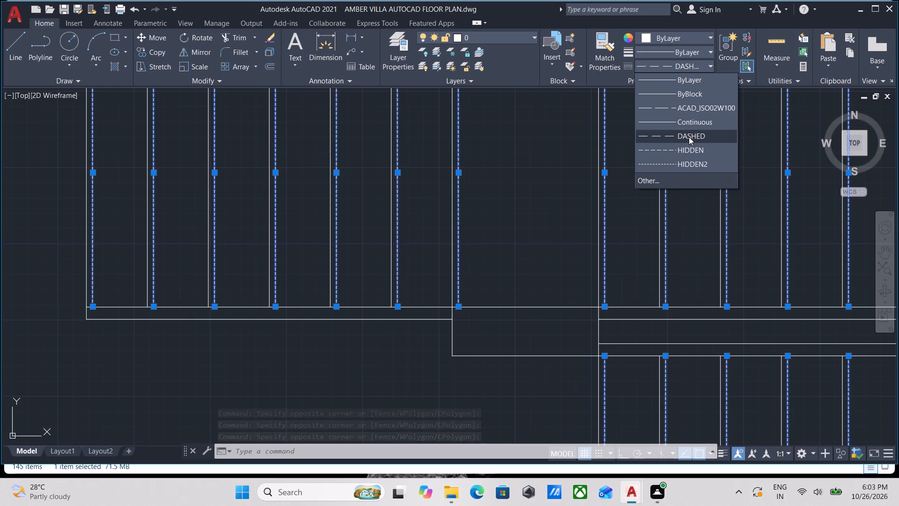
click(691, 134)
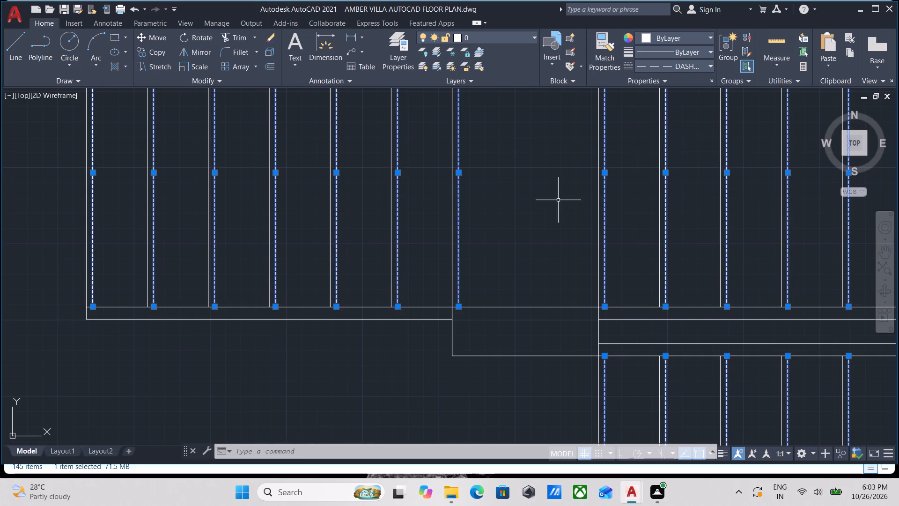
scroll(558, 200, down, 2)
middle_drag(558, 200, 389, 171)
scroll(586, 210, down, 1)
key(Escape)
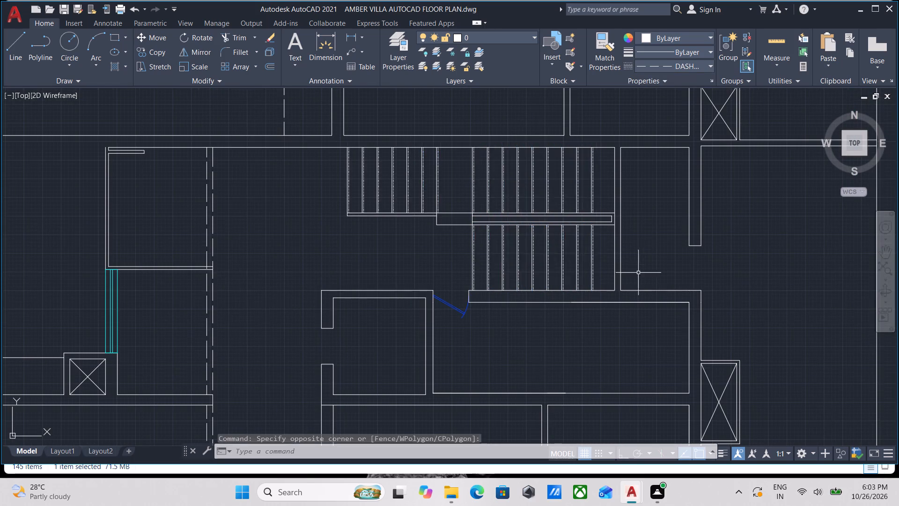
Examine the inner south wall line of the merged room below the stairs and the walls around it.
scroll(635, 292, down, 1)
middle_drag(634, 289, 540, 168)
middle_drag(544, 140, 522, 227)
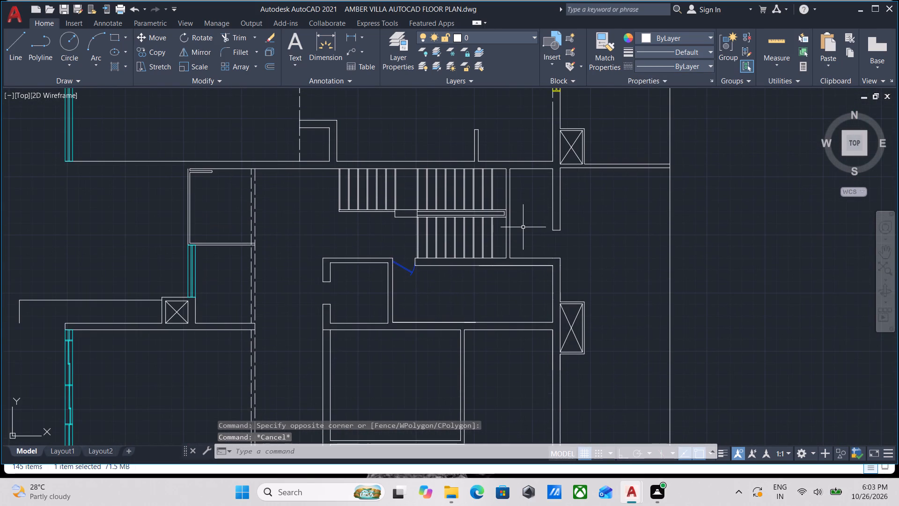
scroll(488, 306, up, 2)
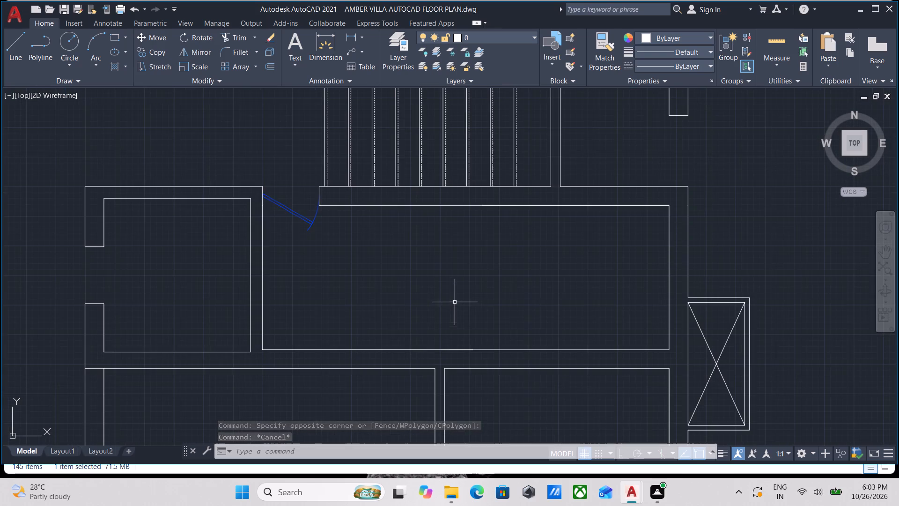
scroll(494, 306, down, 1)
scroll(457, 333, up, 1)
click(457, 342)
click(441, 325)
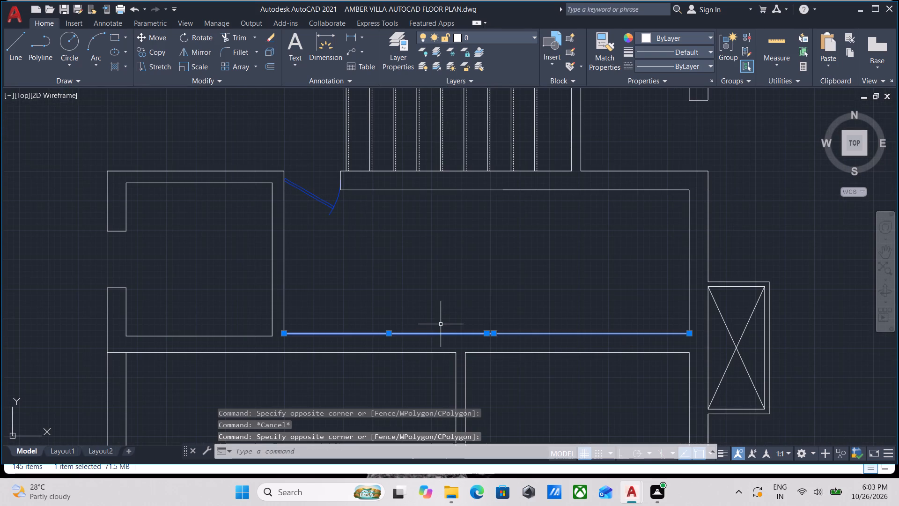
scroll(469, 325, down, 1)
scroll(469, 331, up, 3)
key(Escape)
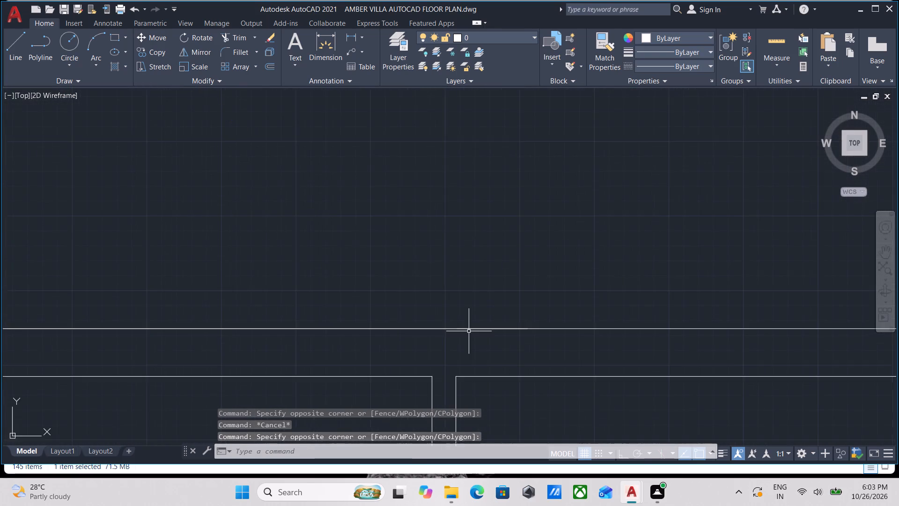
scroll(469, 331, down, 2)
middle_drag(469, 331, 468, 306)
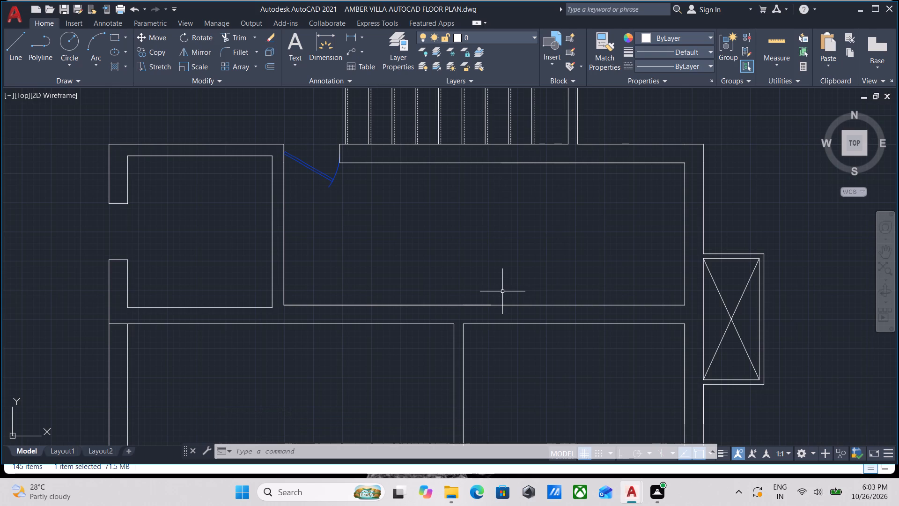
scroll(395, 163, down, 1)
scroll(426, 192, up, 1)
scroll(348, 192, down, 1)
middle_drag(348, 192, 392, 252)
scroll(352, 220, up, 1)
scroll(352, 220, down, 1)
middle_drag(352, 220, 337, 245)
Erase the small yellow window in the east exterior wall of the room north of the staircase.
middle_drag(563, 186, 476, 217)
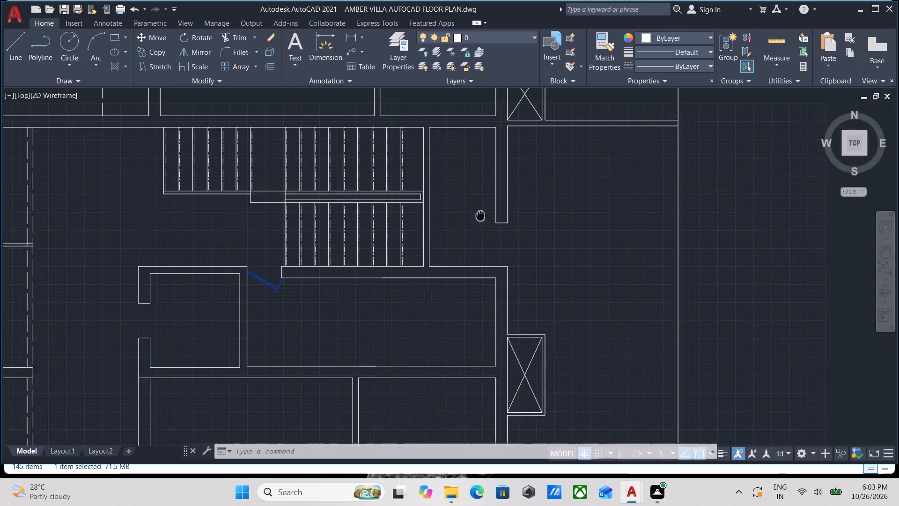
middle_drag(476, 217, 466, 221)
middle_drag(457, 215, 462, 246)
middle_drag(469, 199, 485, 280)
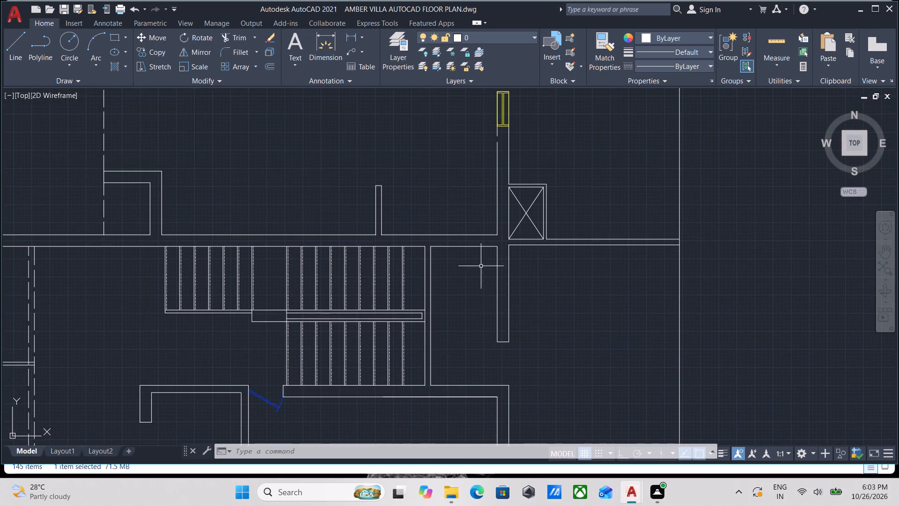
middle_drag(440, 162, 440, 266)
middle_drag(386, 275, 382, 303)
scroll(495, 237, up, 1)
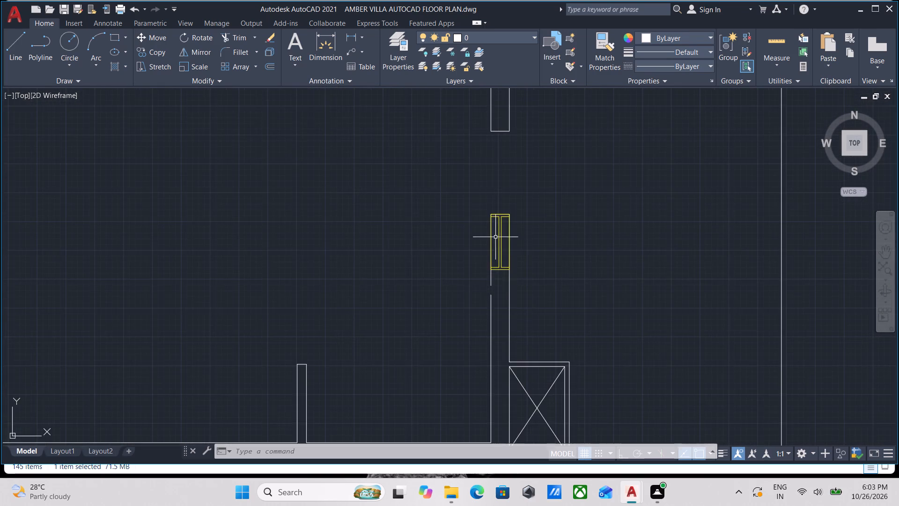
scroll(502, 283, up, 3)
click(501, 283)
click(461, 194)
right_click(461, 194)
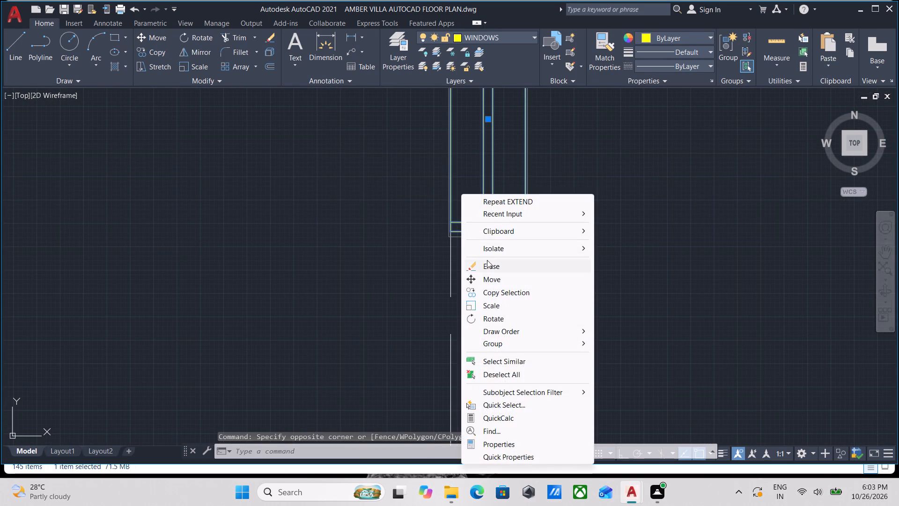
click(487, 261)
Extend the east wall's inner line to close the small gap just south of the erased window.
scroll(457, 231, down, 2)
middle_drag(457, 231, 452, 231)
text(EX)
key(Return)
click(449, 297)
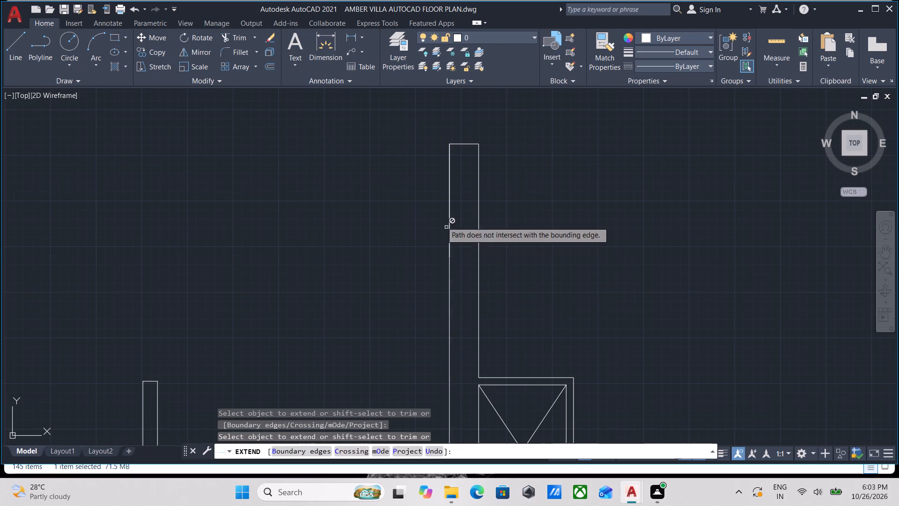
scroll(437, 217, down, 2)
middle_drag(437, 217, 412, 313)
scroll(434, 259, up, 1)
key(Escape)
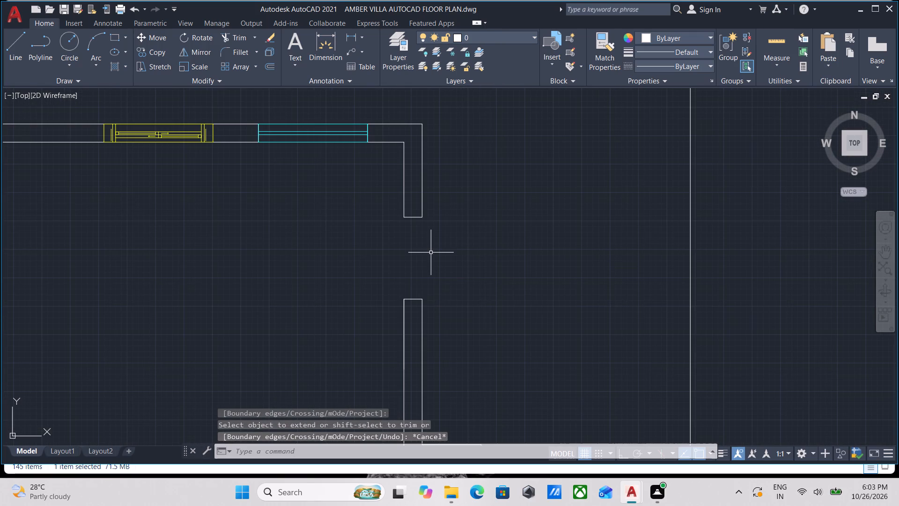
Trim away the two end caps closing the wall on either side of the east wall's opening near the northeast corner.
text(TR)
key(Return)
click(414, 316)
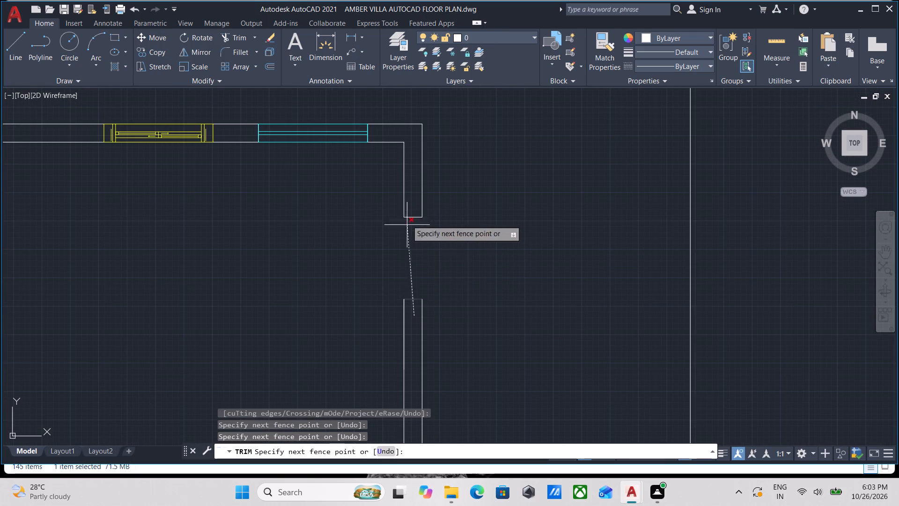
click(410, 187)
key(Escape)
Extend the east wall's inner and outer lines north across the opening to the northeast corner.
text(EX)
key(Return)
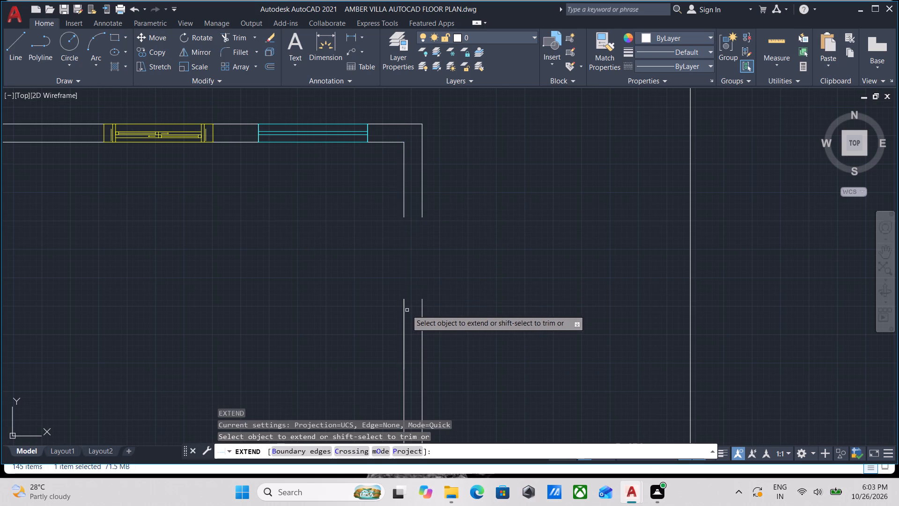
click(404, 312)
click(422, 311)
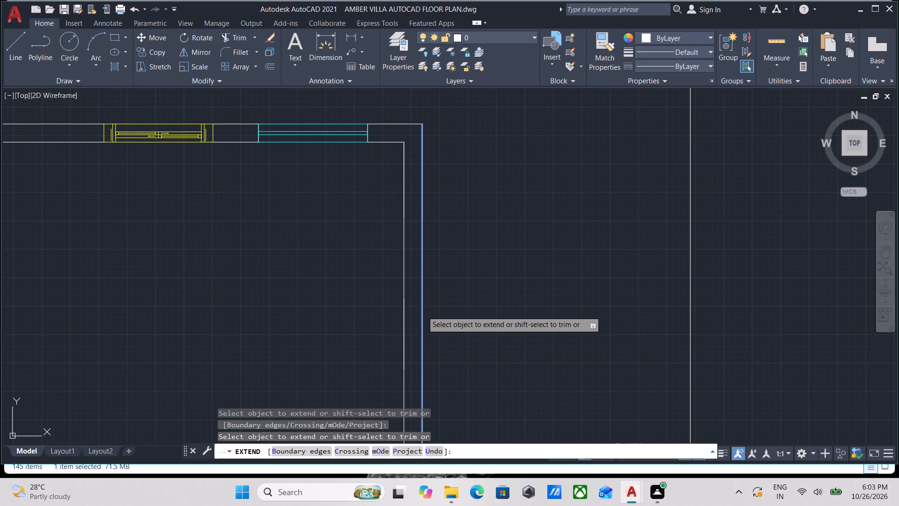
scroll(350, 216, down, 1)
middle_drag(350, 216, 385, 256)
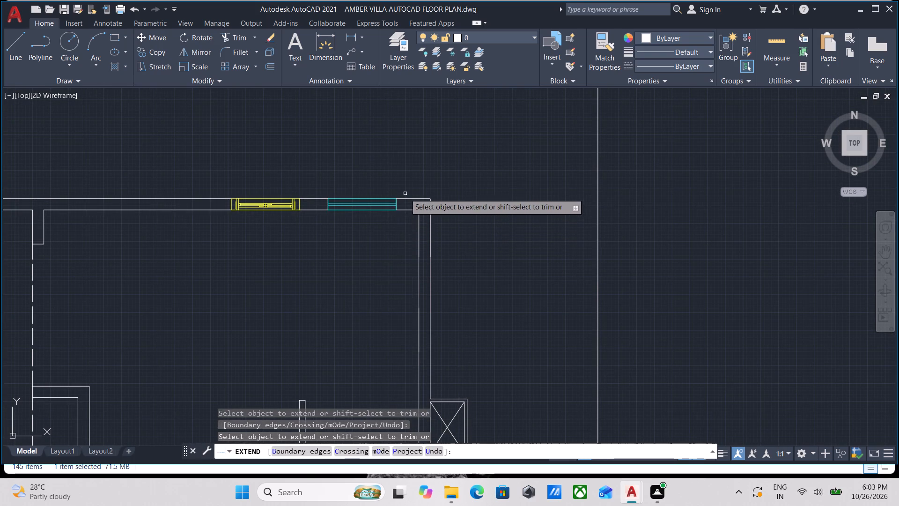
key(Escape)
Erase the cyan window in the north wall beside the northeast corner.
scroll(408, 174, up, 2)
scroll(392, 234, up, 2)
click(375, 280)
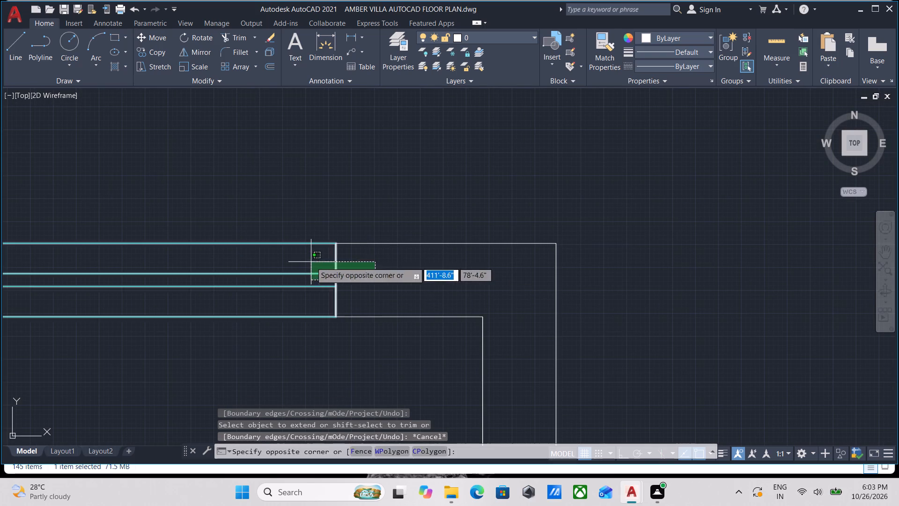
click(311, 262)
right_click(311, 262)
click(364, 282)
scroll(372, 277, down, 2)
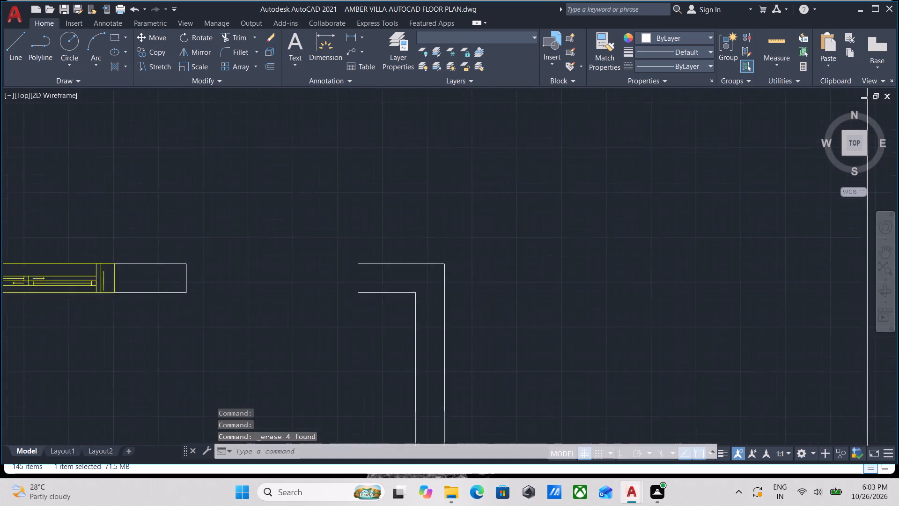
Trim away the wall end cap at the west side of the erased cyan window's opening.
scroll(372, 277, down, 2)
middle_drag(376, 275, 413, 252)
scroll(355, 249, up, 2)
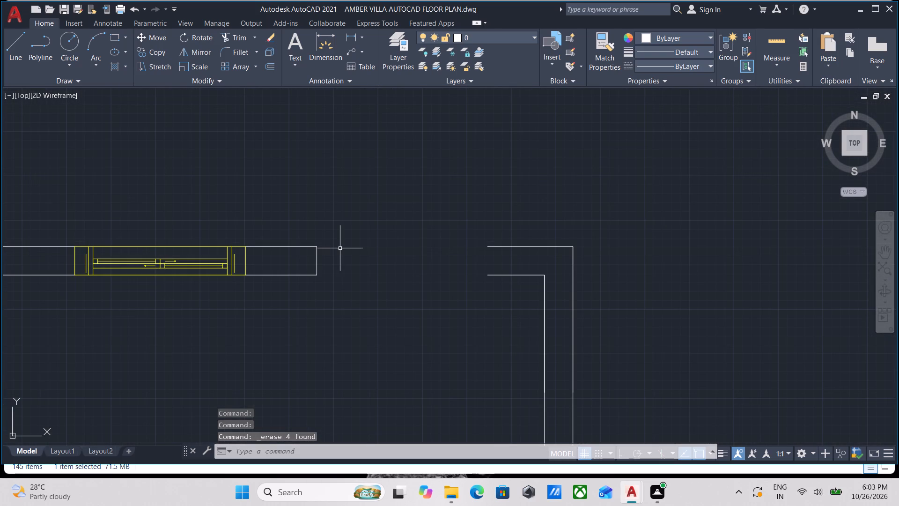
text(TR)
key(Return)
click(331, 265)
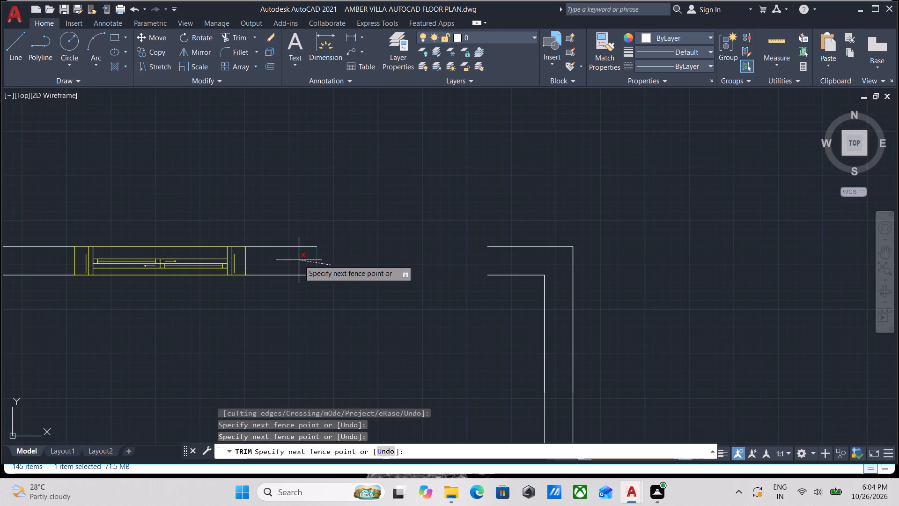
click(299, 260)
key(Escape)
Erase the yellow sliding window in the north wall, including its frame lines.
scroll(256, 267, up, 2)
click(256, 267)
click(169, 238)
right_click(170, 238)
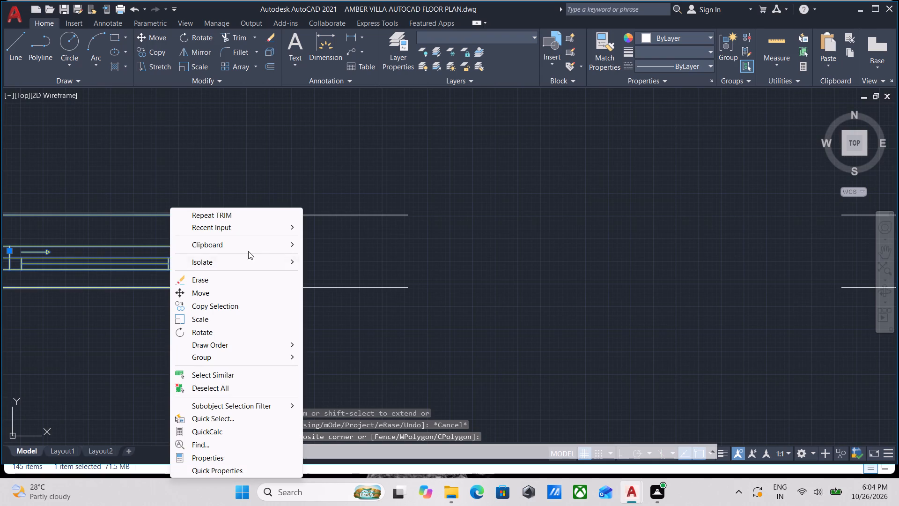
click(245, 280)
scroll(346, 206, down, 4)
middle_drag(350, 204, 439, 233)
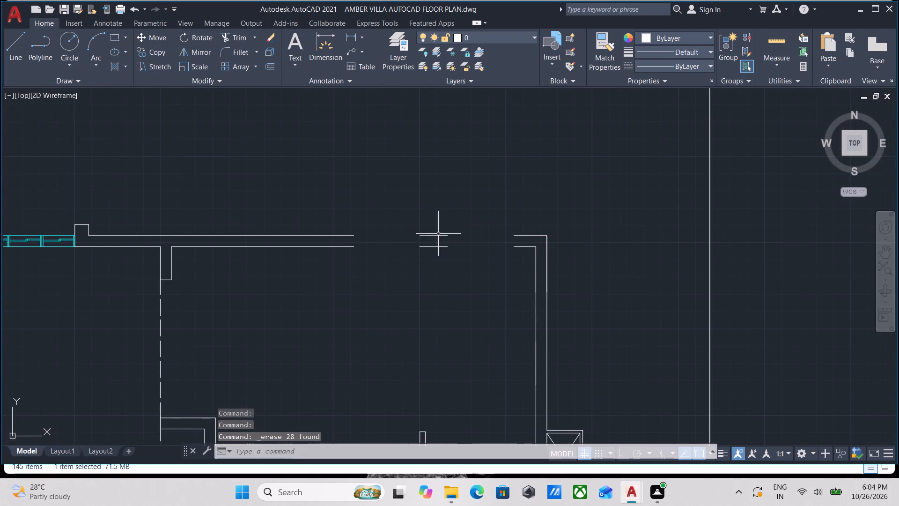
Extend the short middle wall segment's inner and outer lines both ways to close the two window gaps in the north wall.
scroll(430, 239, up, 1)
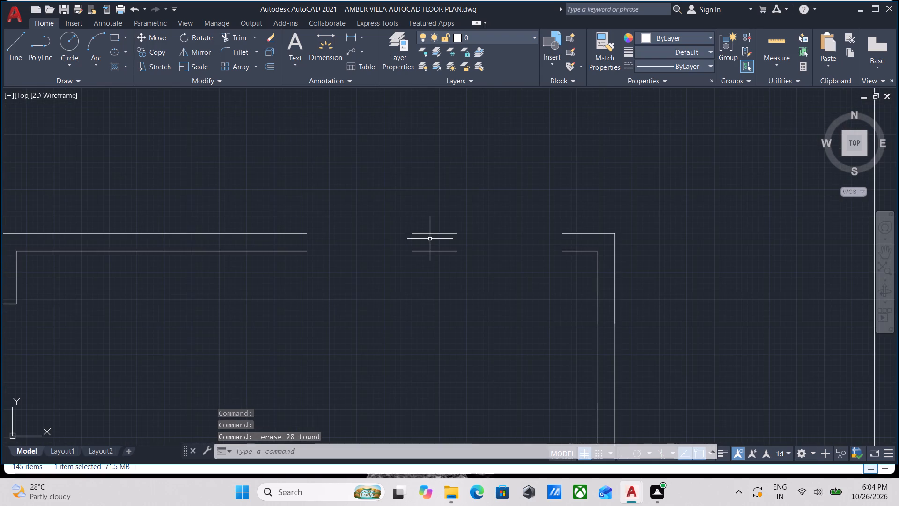
middle_drag(430, 239, 420, 265)
text(EX)
key(Return)
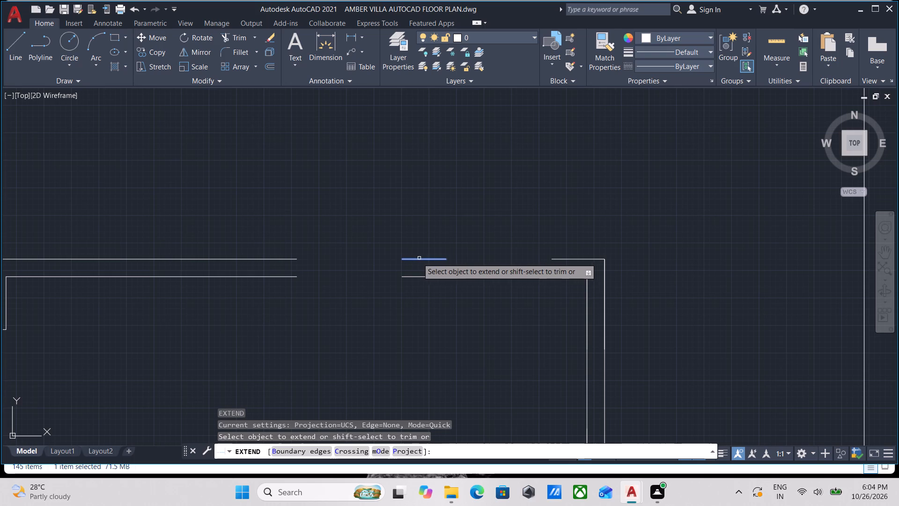
scroll(415, 258, down, 2)
click(415, 258)
click(424, 259)
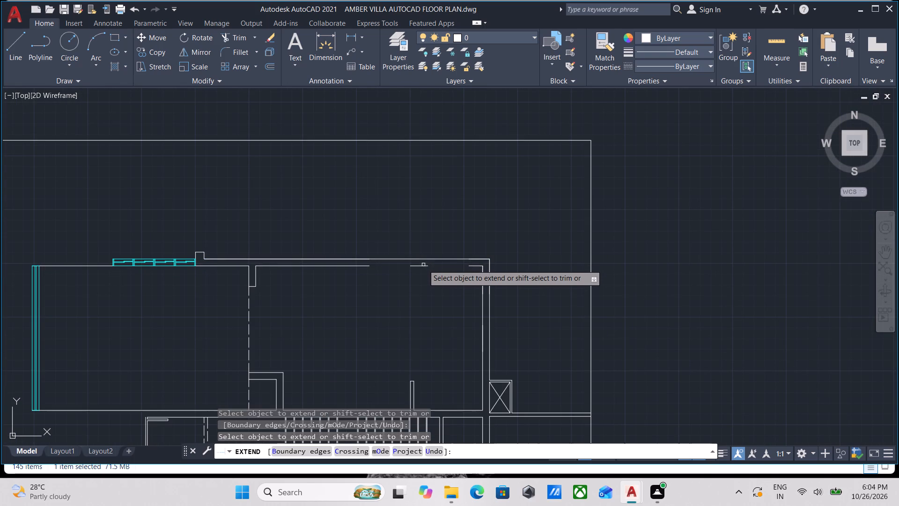
click(422, 266)
click(421, 266)
middle_drag(401, 304, 366, 270)
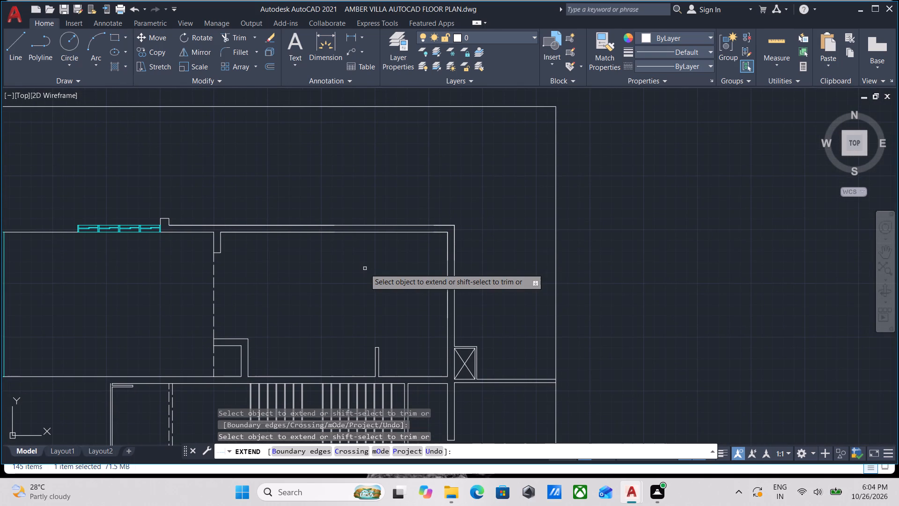
key(Escape)
scroll(452, 345, up, 1)
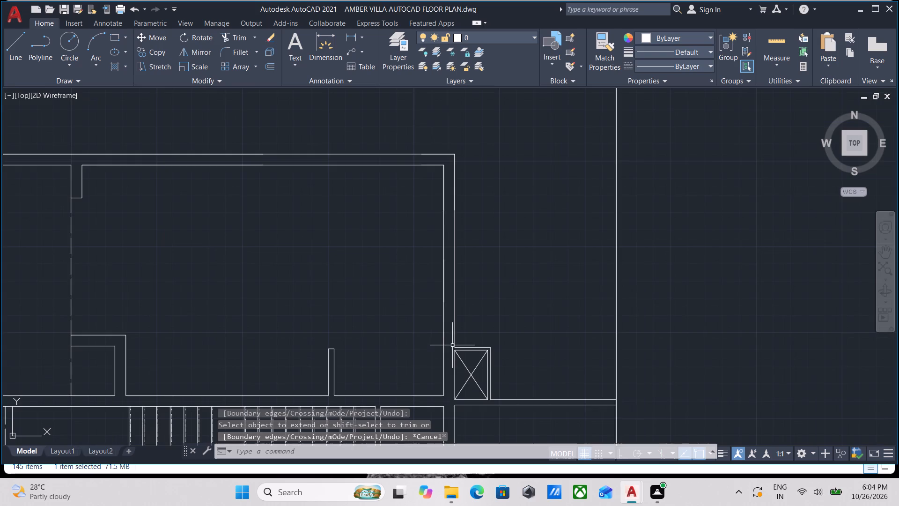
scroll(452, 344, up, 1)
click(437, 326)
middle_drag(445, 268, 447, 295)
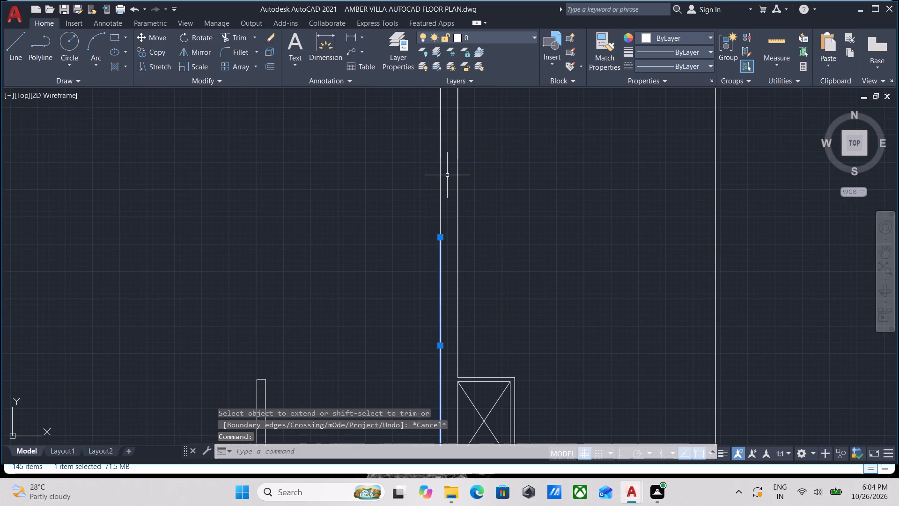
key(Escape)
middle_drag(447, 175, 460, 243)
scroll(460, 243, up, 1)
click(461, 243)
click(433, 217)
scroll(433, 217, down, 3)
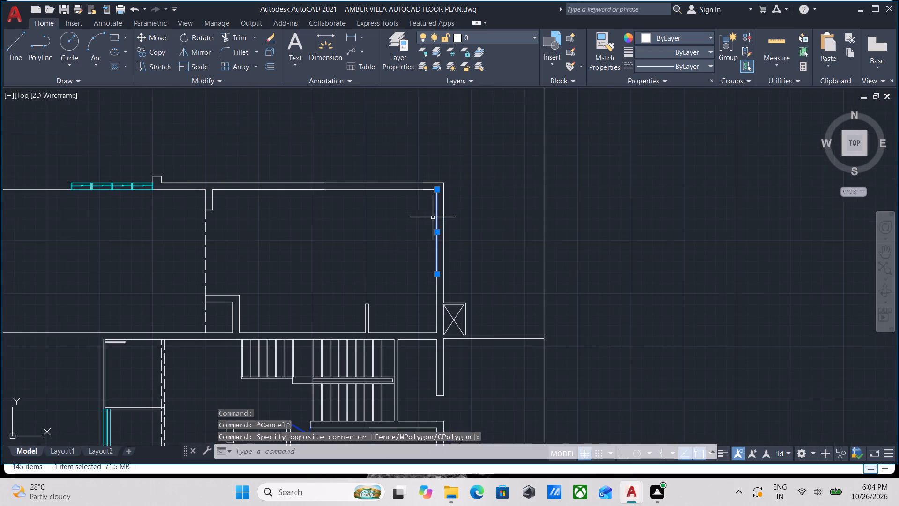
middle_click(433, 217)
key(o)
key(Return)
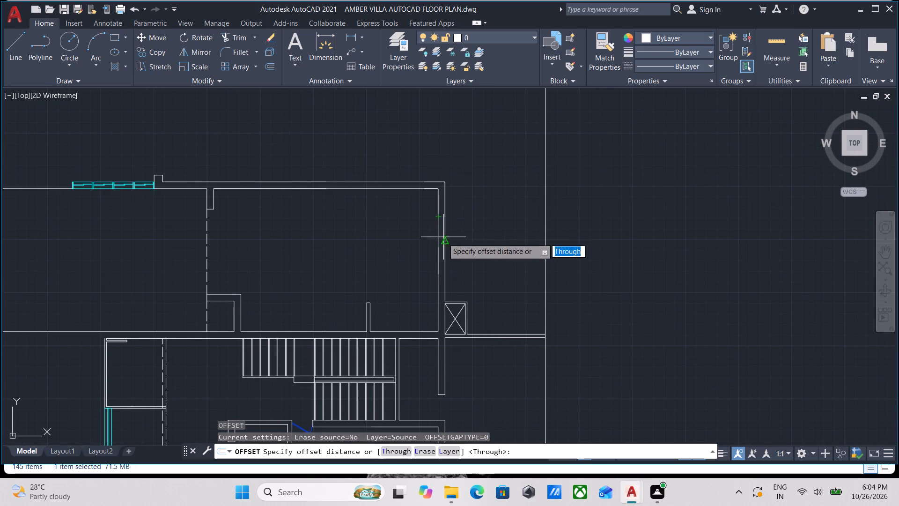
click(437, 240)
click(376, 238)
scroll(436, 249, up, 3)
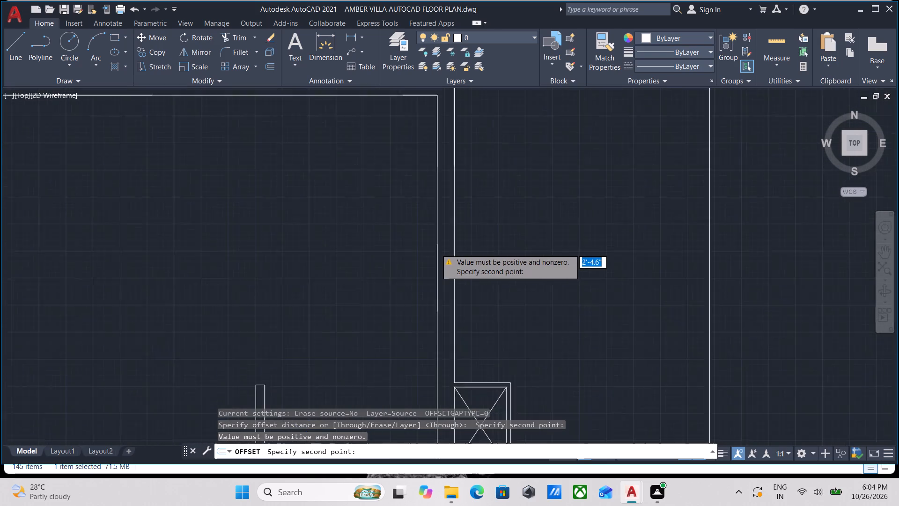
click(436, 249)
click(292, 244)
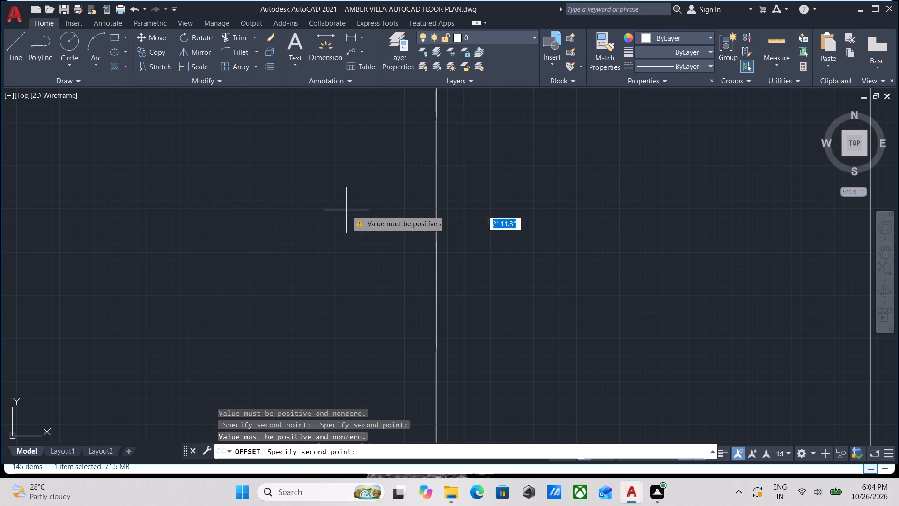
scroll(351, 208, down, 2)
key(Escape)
Offset the inner line of the east wall near the northeast corner 8' west into the room.
scroll(391, 237, up, 3)
click(391, 237)
click(342, 189)
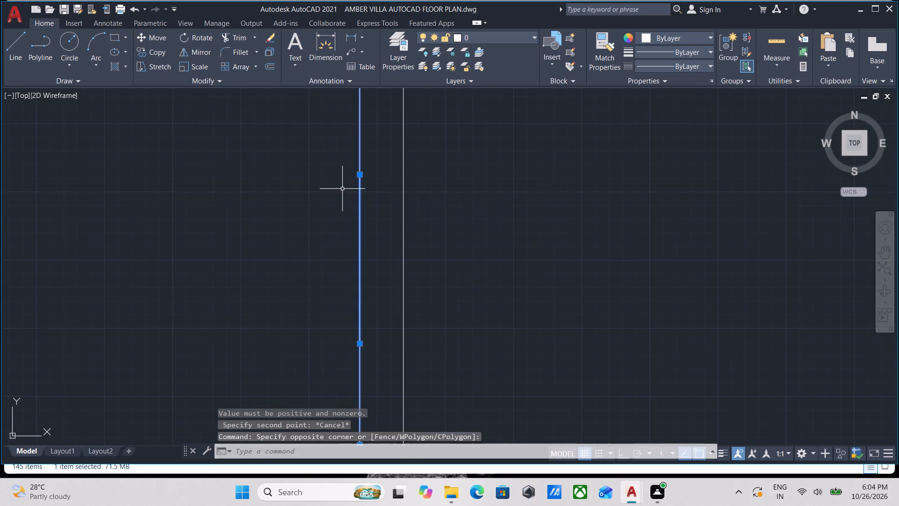
key(o)
key(Return)
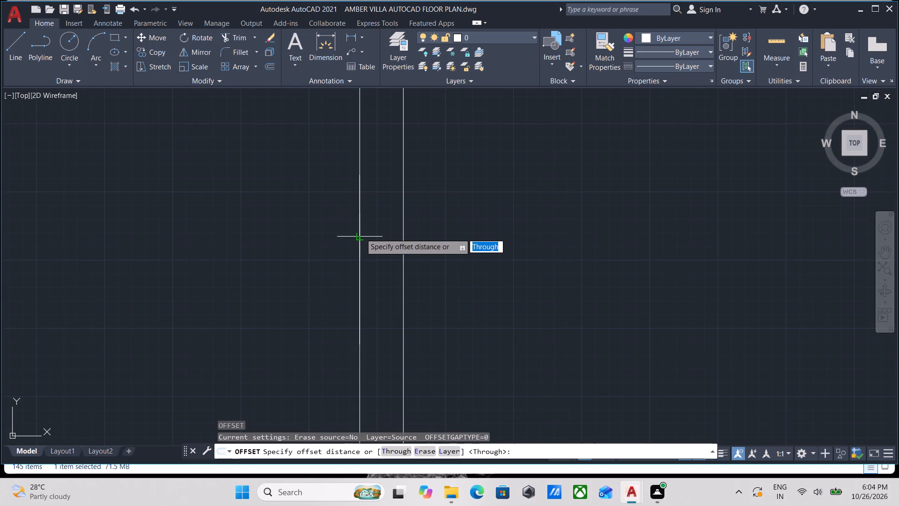
click(361, 233)
click(201, 259)
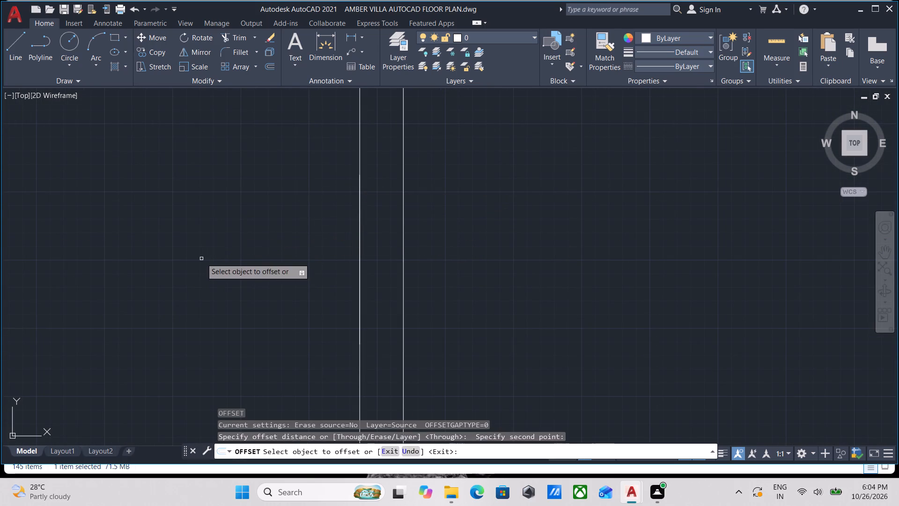
click(360, 224)
scroll(265, 228, down, 2)
middle_drag(265, 228, 449, 291)
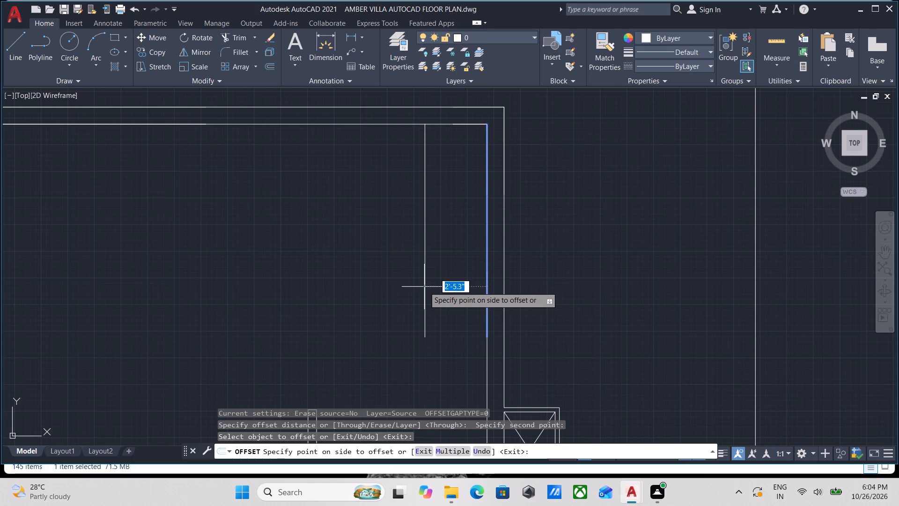
key(8)
key(apostrophe)
key(Return)
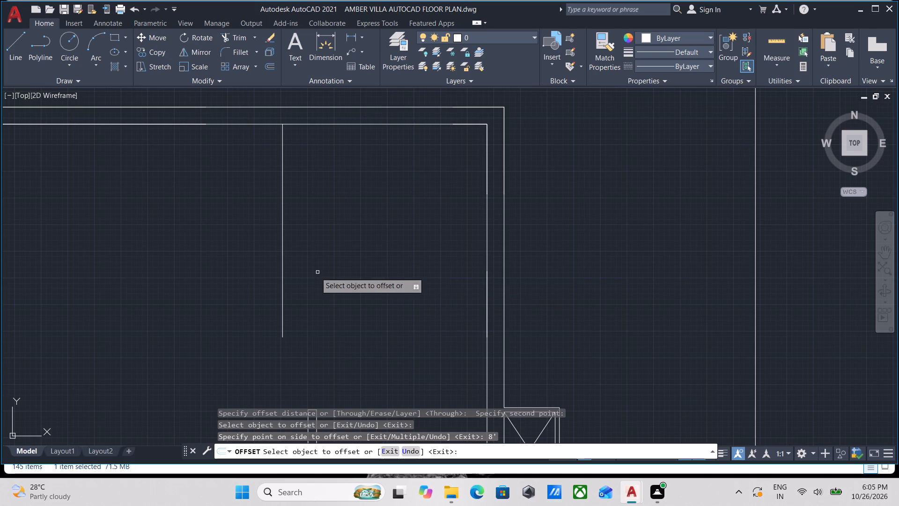
Offset the new vertical partition line 4" west to form the partition's second face.
click(284, 287)
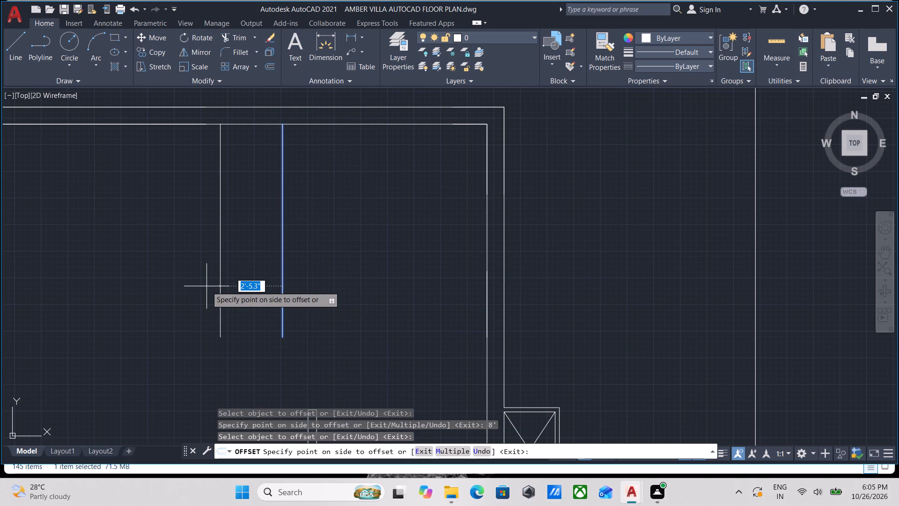
key(4)
key(shift+quotedbl)
key(Return)
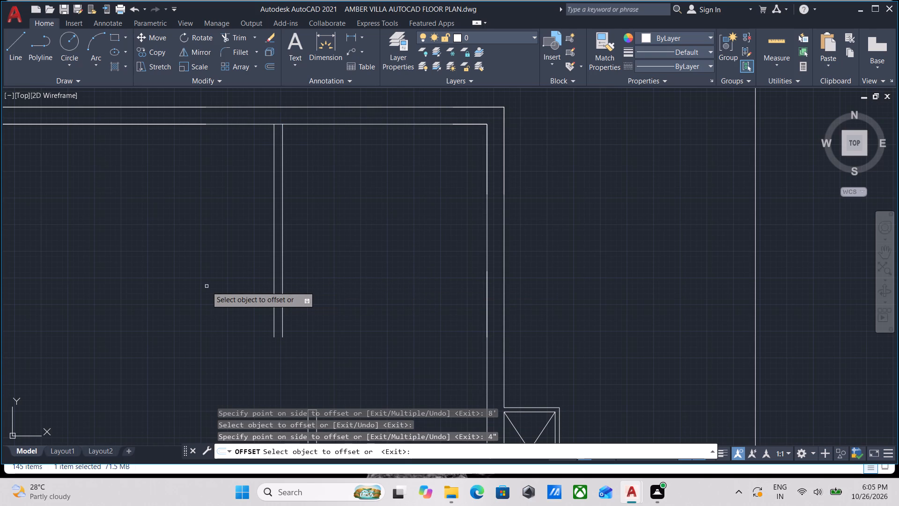
scroll(206, 286, up, 1)
scroll(383, 169, down, 1)
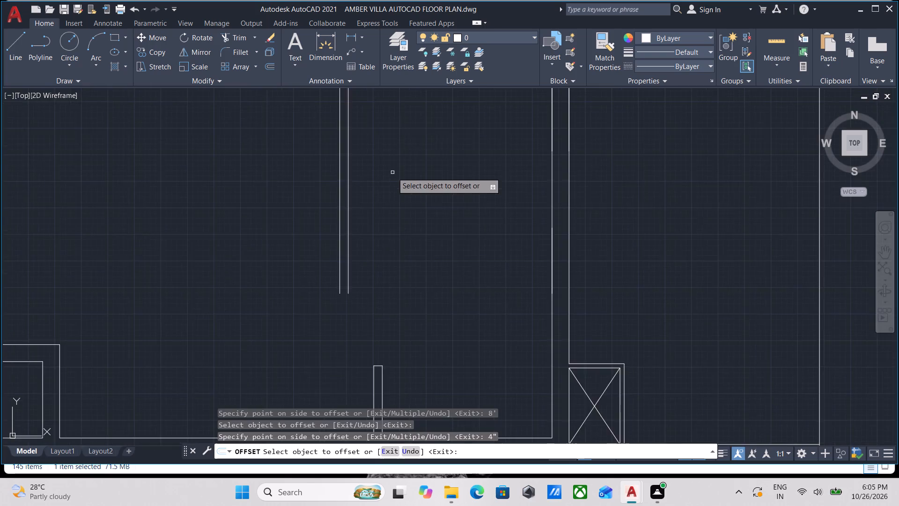
scroll(392, 172, down, 2)
middle_drag(391, 175, 351, 273)
scroll(344, 252, up, 2)
key(Escape)
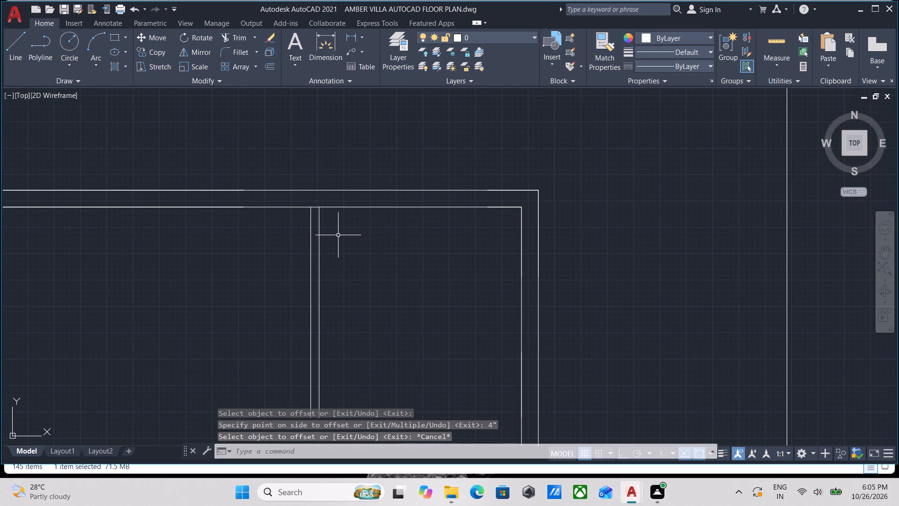
Trim the north wall's inner line between the two vertical partition lines.
text(TR)
key(Return)
scroll(312, 201, up, 3)
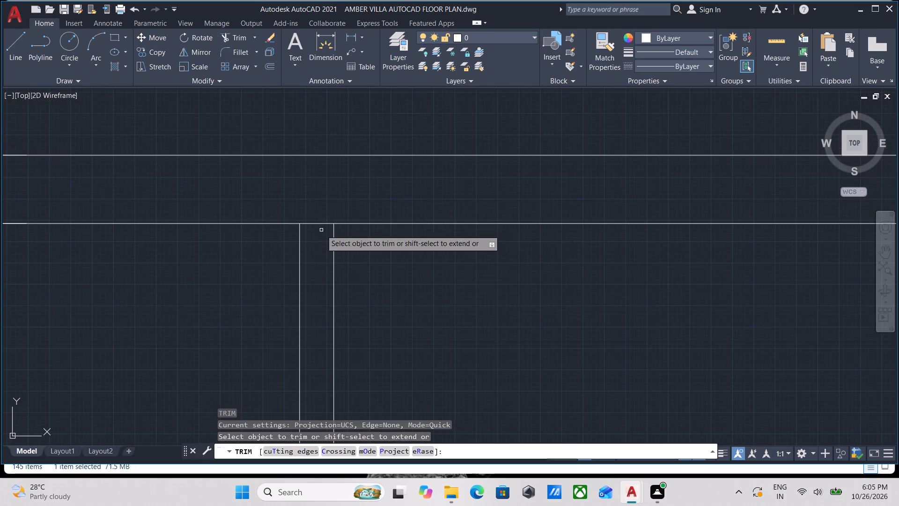
click(321, 230)
click(315, 208)
key(Escape)
Offset the north wall's inner line, between the new partition and the east wall, 8' south.
scroll(346, 223, down, 3)
drag(390, 249, 387, 244)
click(372, 222)
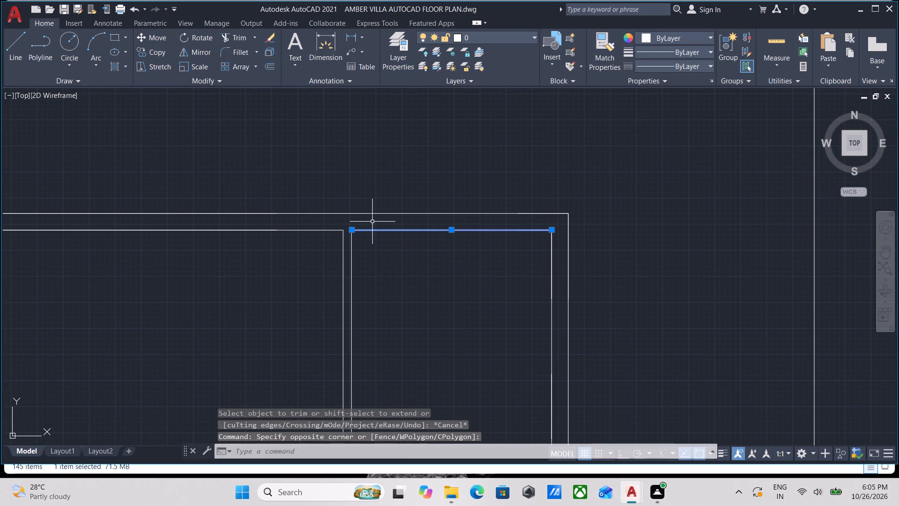
key(o)
key(Return)
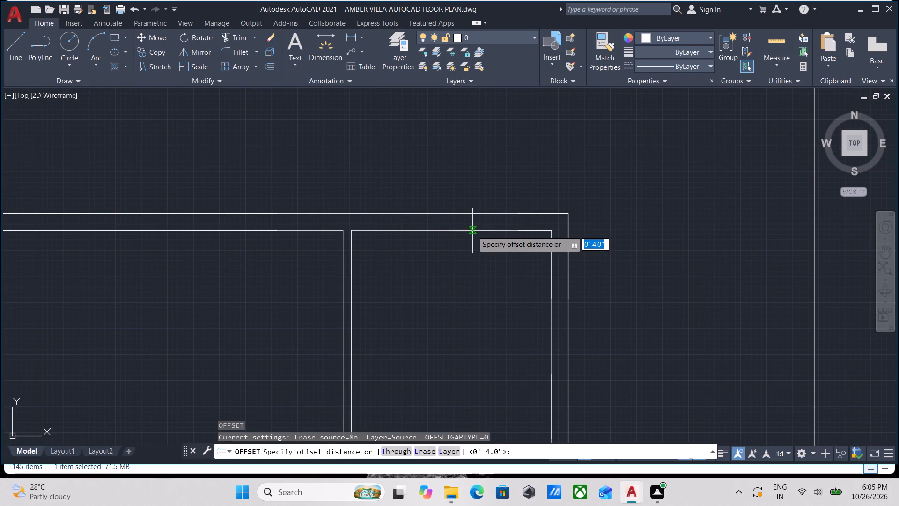
click(454, 231)
click(445, 349)
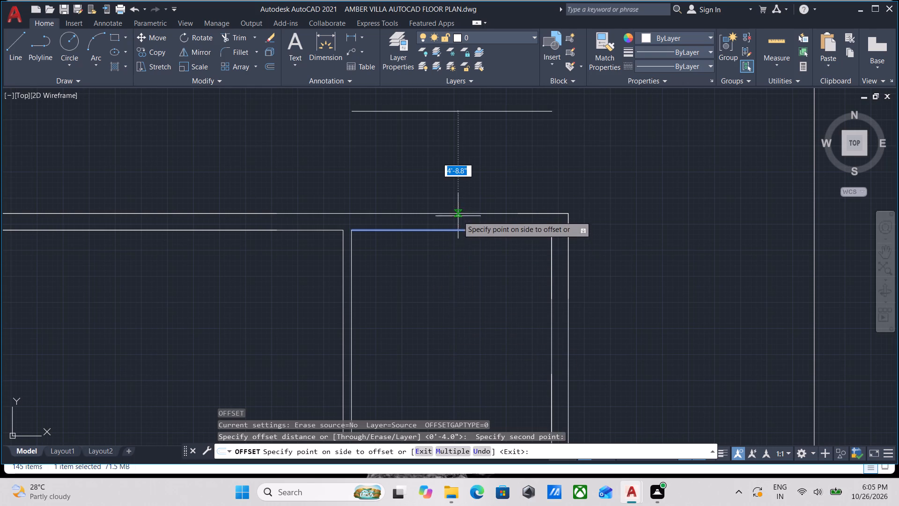
text(8')
key(Return)
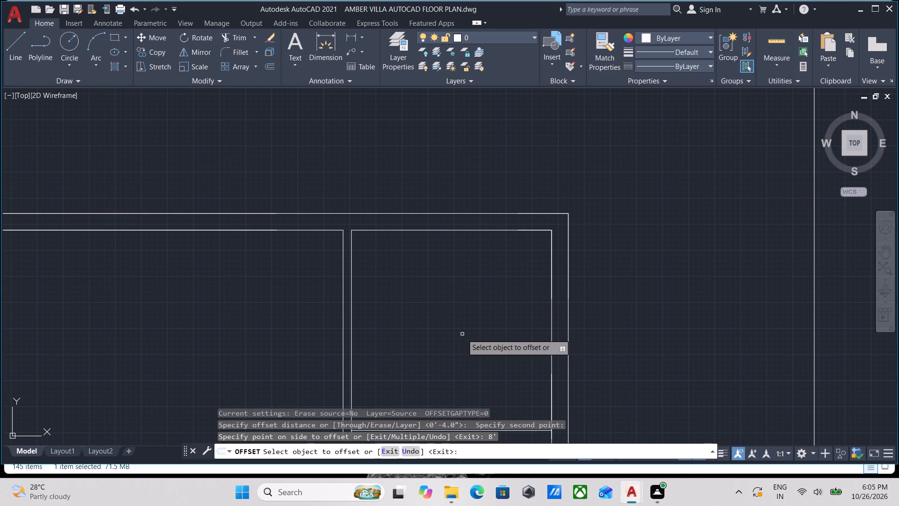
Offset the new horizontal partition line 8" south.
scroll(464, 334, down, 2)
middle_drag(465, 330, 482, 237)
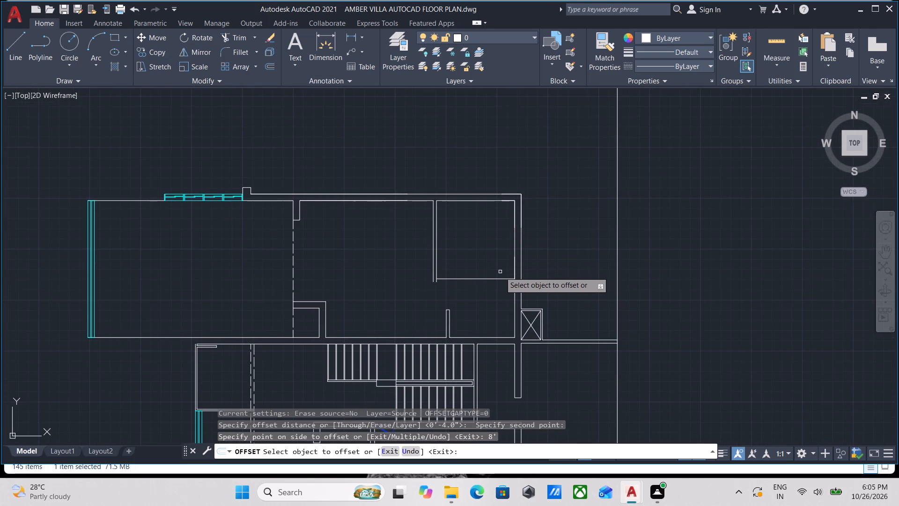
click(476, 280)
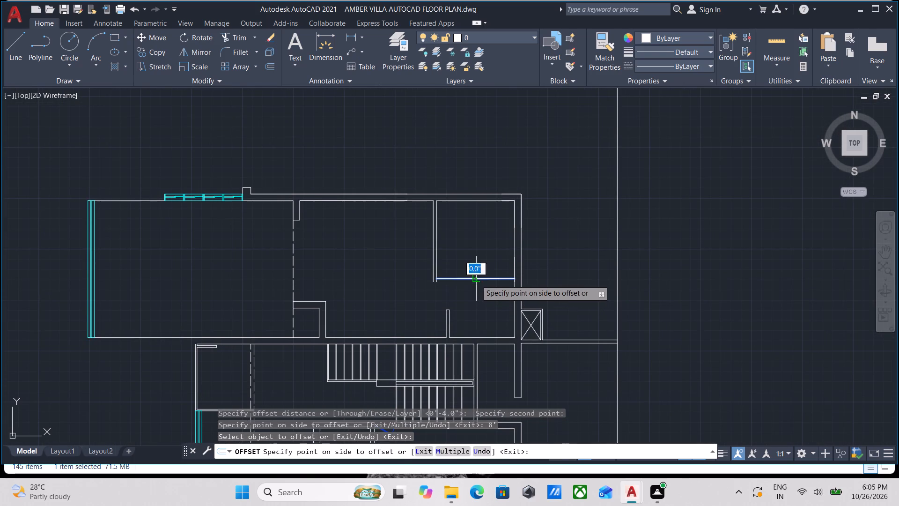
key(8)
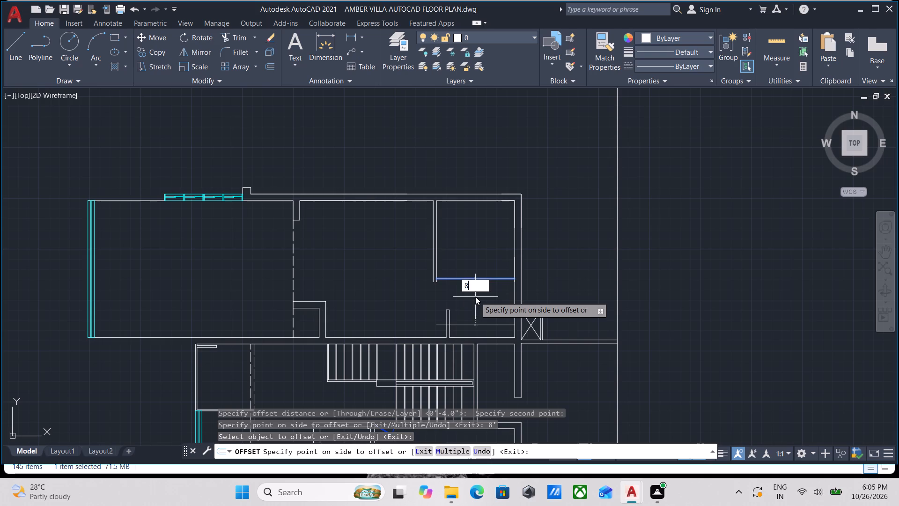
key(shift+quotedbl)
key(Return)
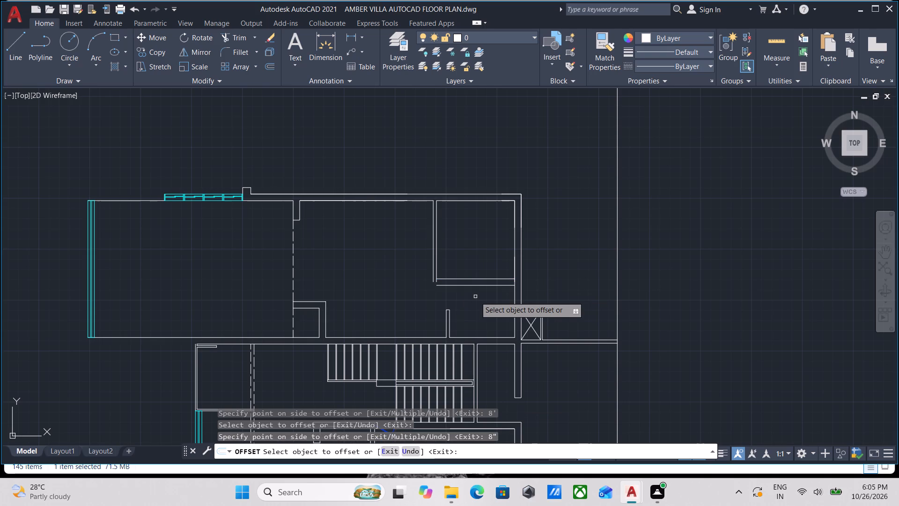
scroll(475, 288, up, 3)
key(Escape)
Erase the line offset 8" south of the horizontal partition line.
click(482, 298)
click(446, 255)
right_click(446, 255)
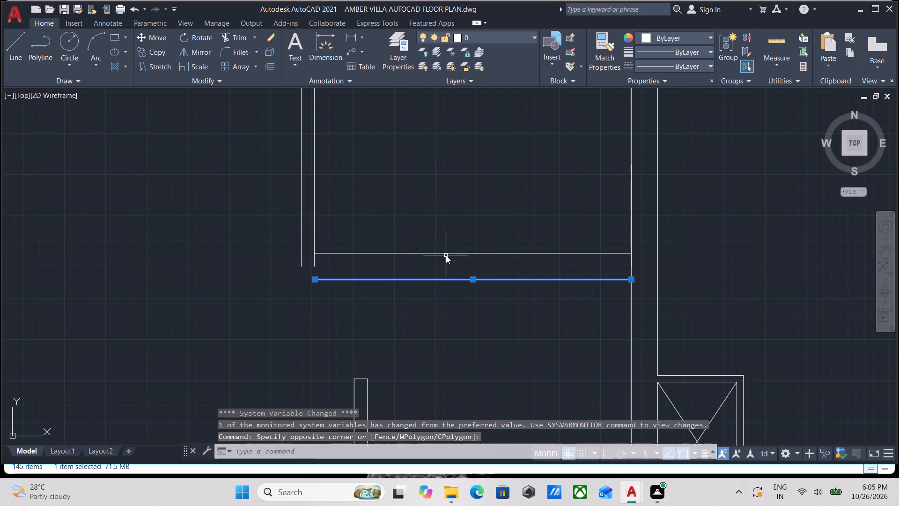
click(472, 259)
Offset the horizontal partition line 4" south to form the partition's second face.
click(484, 275)
click(441, 219)
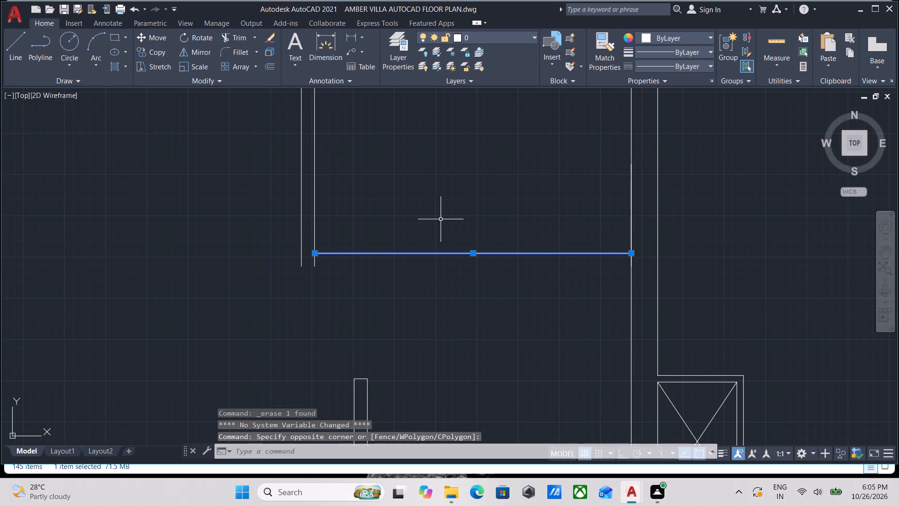
key(o)
key(Return)
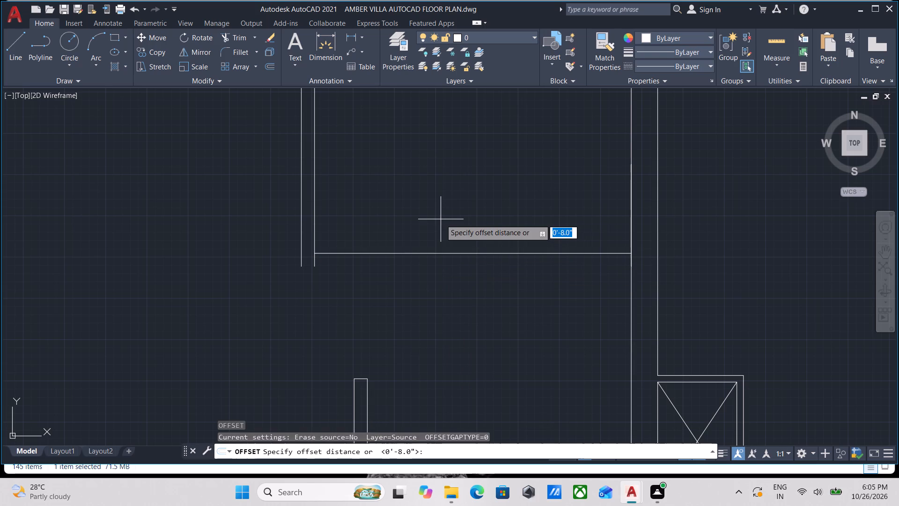
click(482, 254)
click(479, 286)
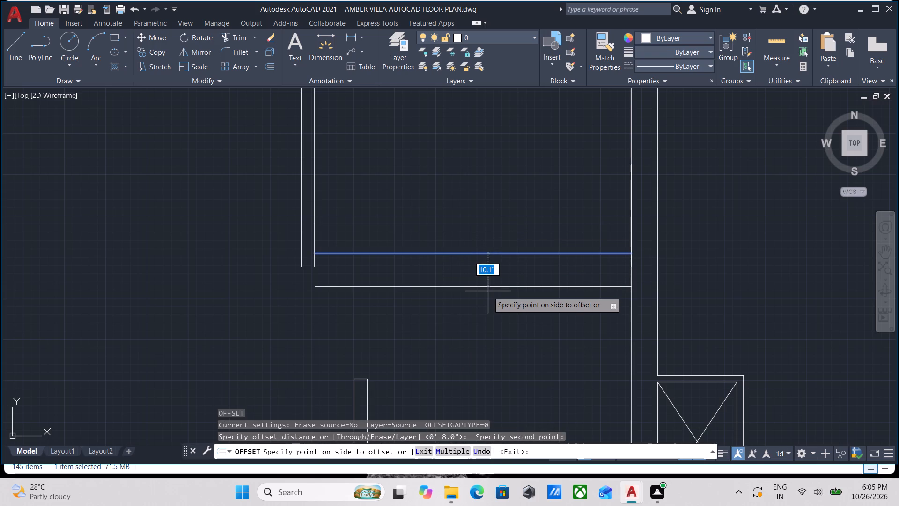
key(4)
key(shift+quotedbl)
key(Return)
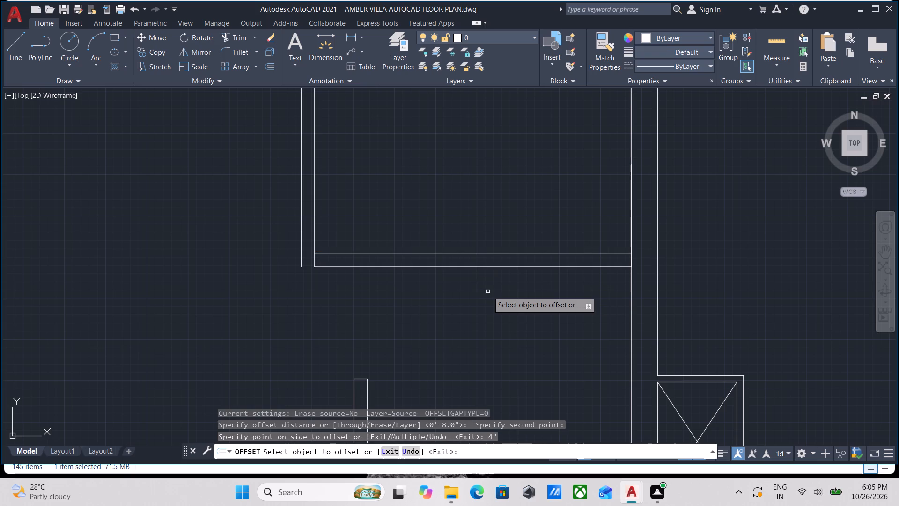
key(Escape)
Trim the end of the vertical partition's east line between the two horizontal partition lines.
scroll(409, 164, up, 1)
middle_drag(316, 264, 385, 239)
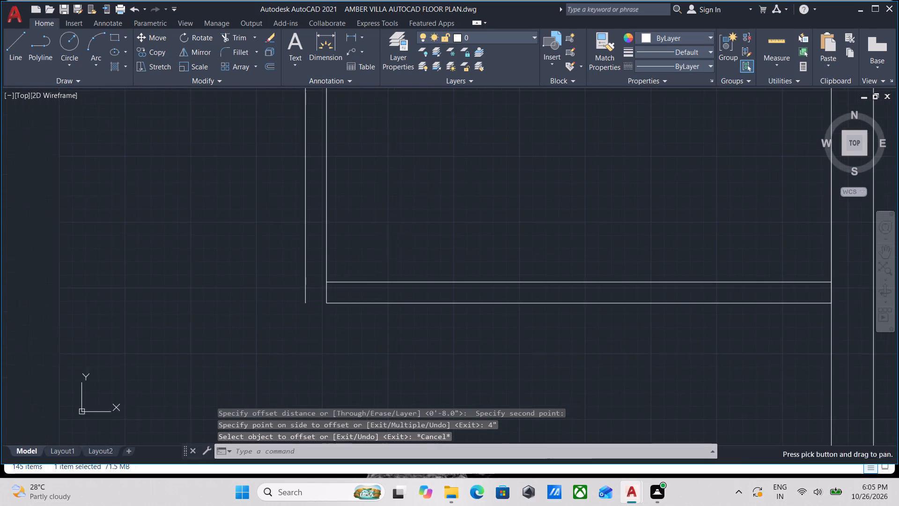
scroll(324, 290, up, 2)
middle_drag(361, 305, 406, 270)
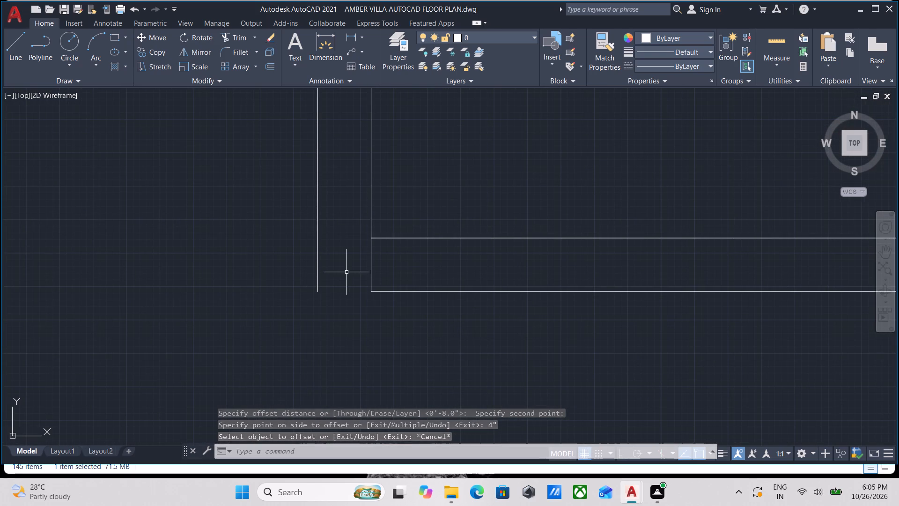
text(TR)
key(Return)
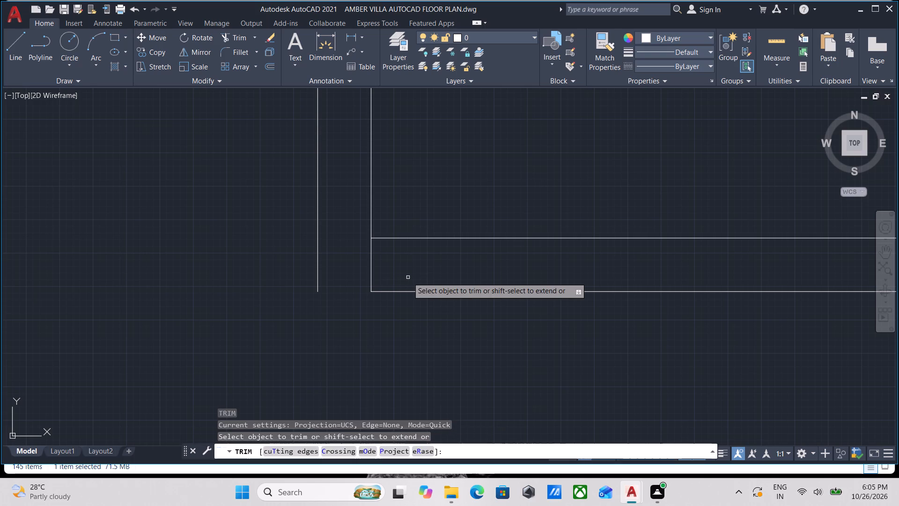
click(401, 275)
click(333, 258)
key(Escape)
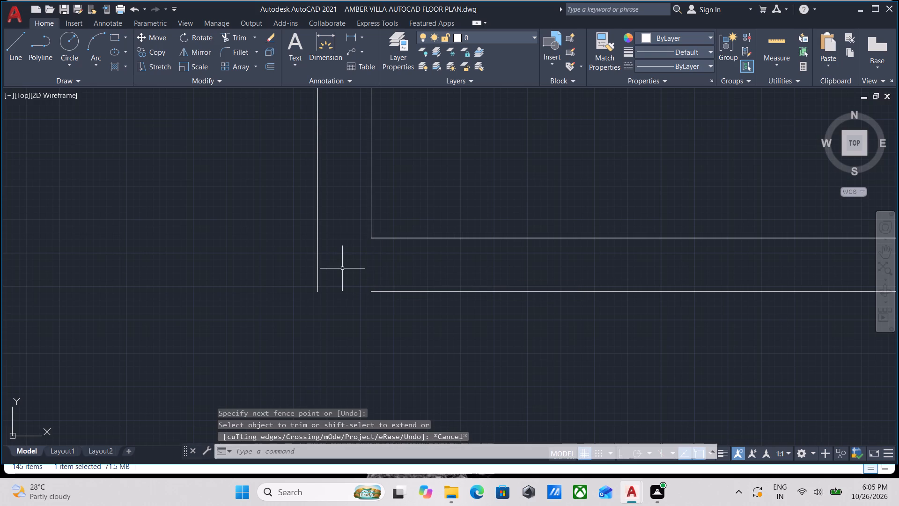
Fillet the vertical partition's west line with the horizontal partition's south line at radius 0 to close the northeast room's southwest corner.
key(f)
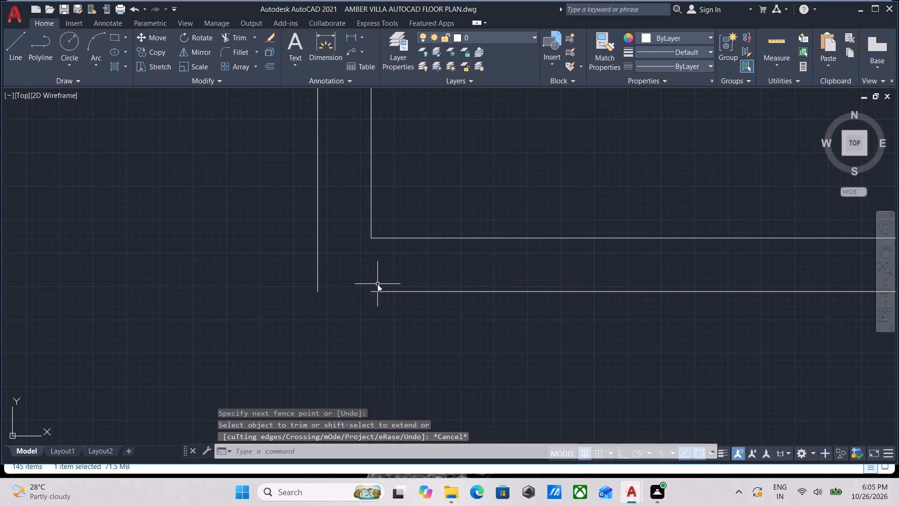
key(Return)
click(316, 262)
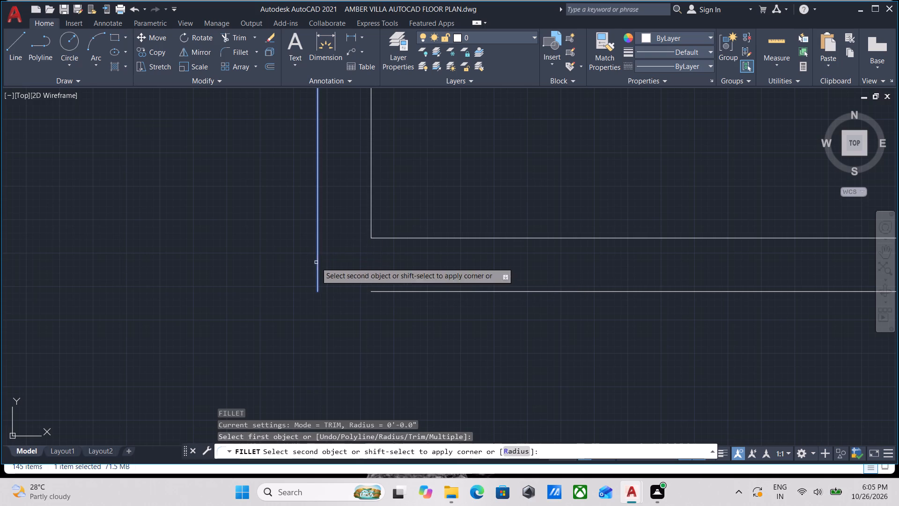
click(378, 290)
scroll(390, 274, down, 3)
middle_drag(390, 274, 321, 232)
scroll(357, 286, down, 2)
key(Escape)
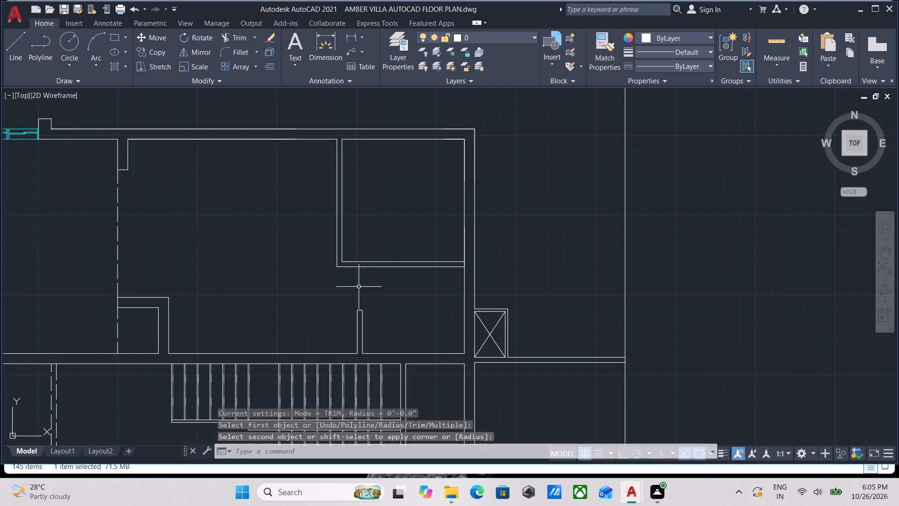
Erase the short partition stub south of the northeast room, including its end line.
middle_drag(359, 287, 381, 239)
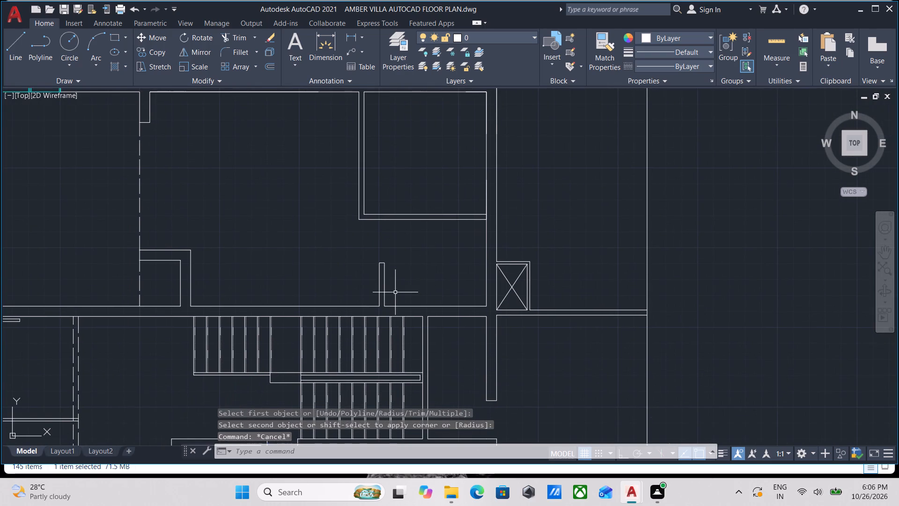
scroll(395, 292, down, 2)
middle_click(395, 292)
scroll(395, 292, up, 2)
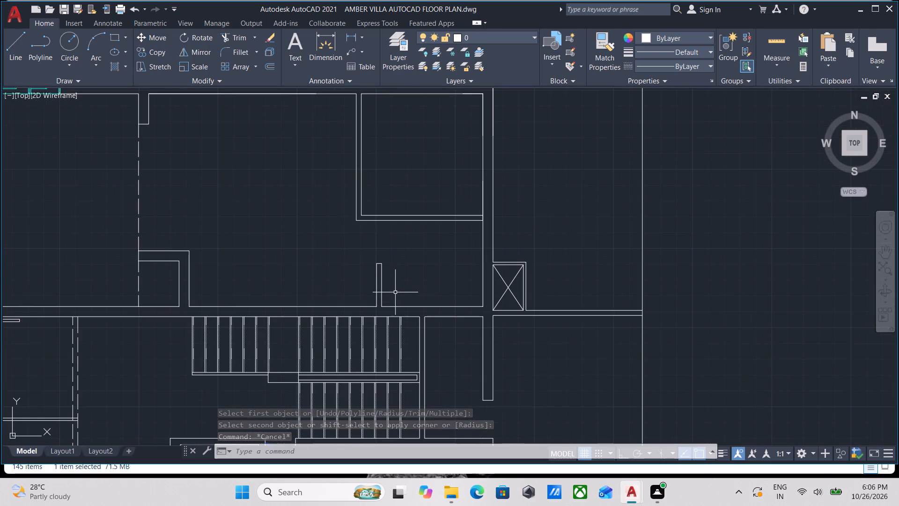
click(395, 292)
click(361, 267)
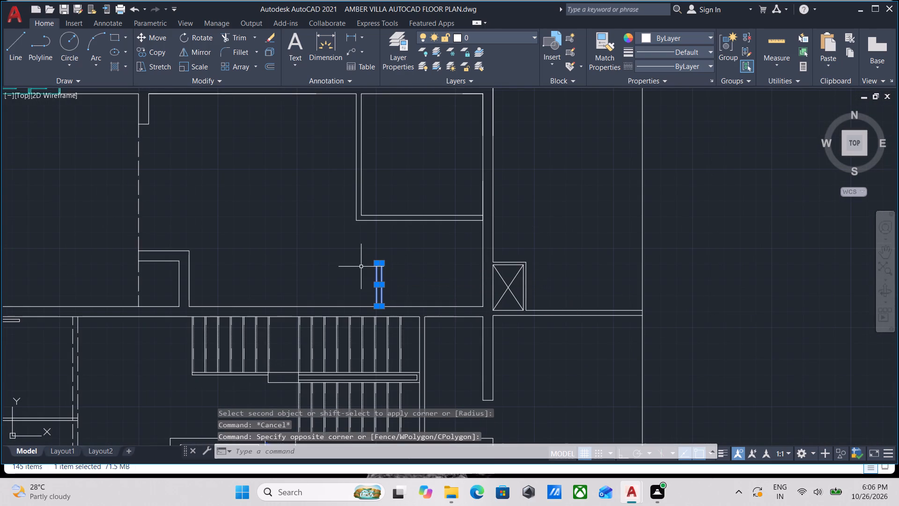
right_click(361, 267)
click(420, 275)
middle_drag(375, 262, 397, 286)
scroll(412, 347, up, 1)
scroll(398, 263, up, 1)
drag(398, 263, 394, 255)
click(348, 197)
right_click(348, 197)
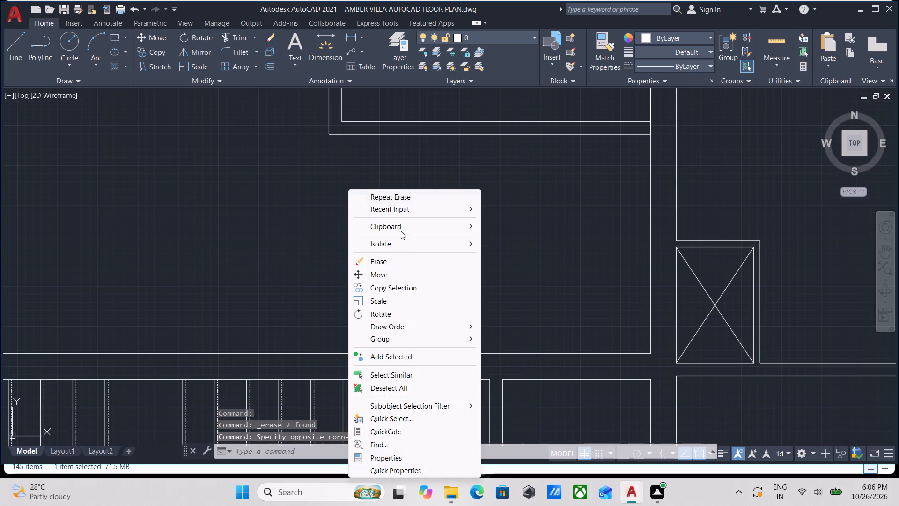
click(399, 258)
Extend the south wall's inner line across the gap left by the erased partition stub.
scroll(417, 294, down, 1)
middle_drag(417, 299, 420, 258)
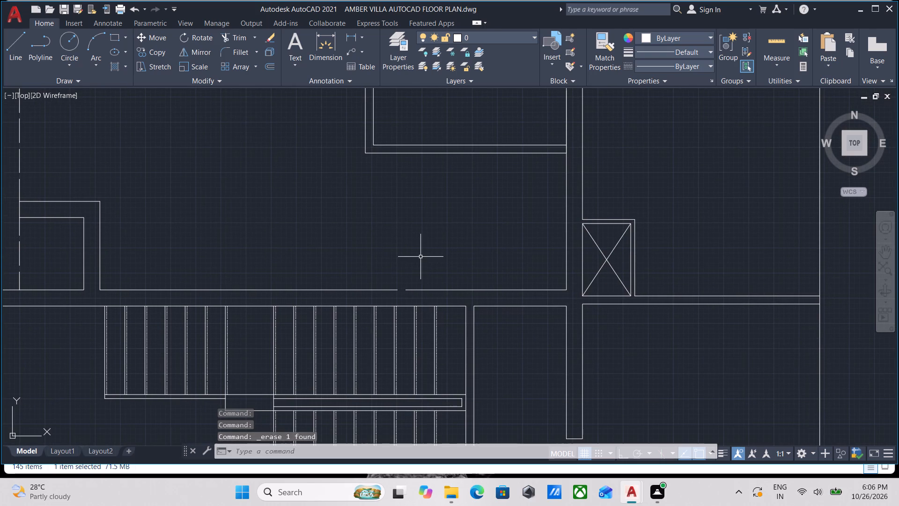
text(EX)
key(Return)
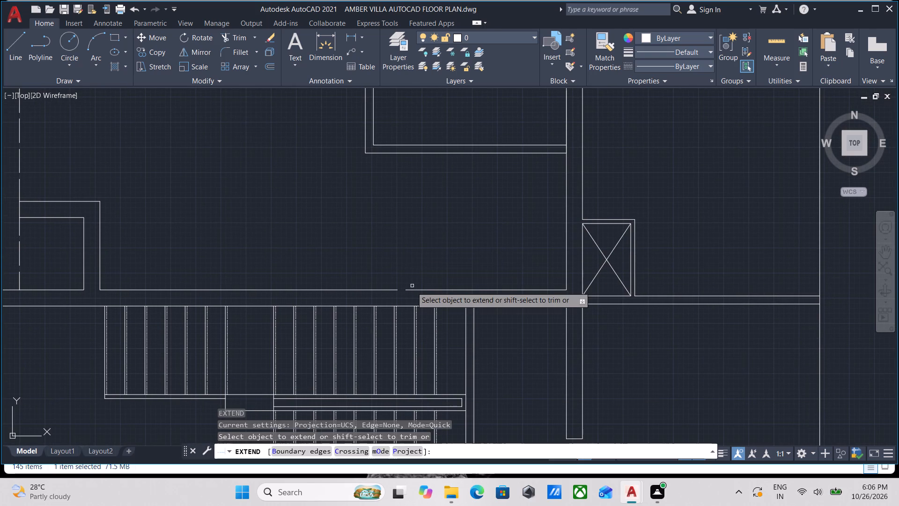
click(414, 289)
middle_drag(384, 249, 420, 323)
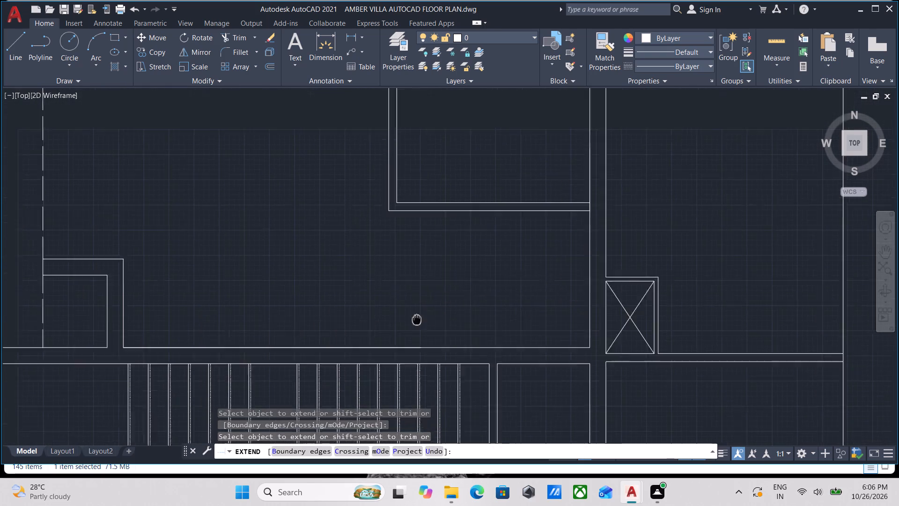
middle_drag(420, 323, 420, 323)
key(Escape)
Extend the vertical partition's west line south to the south wall.
text(EX)
key(Return)
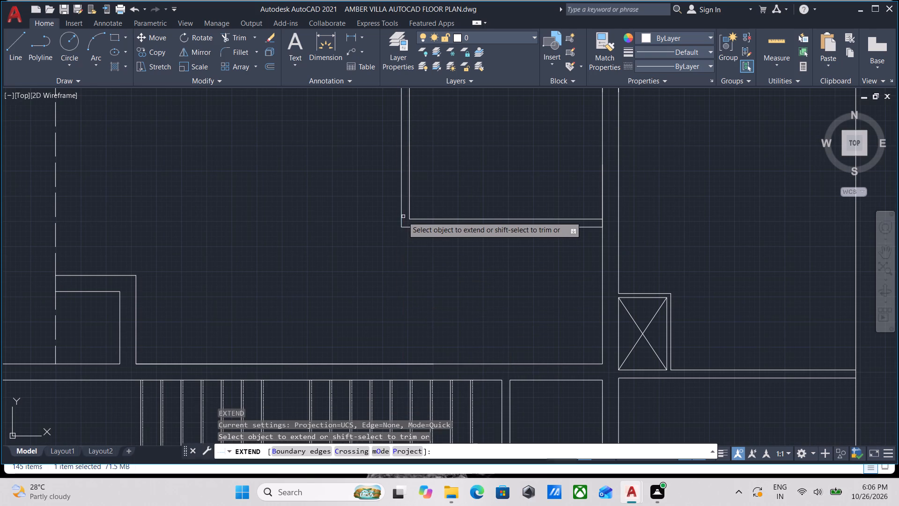
click(402, 219)
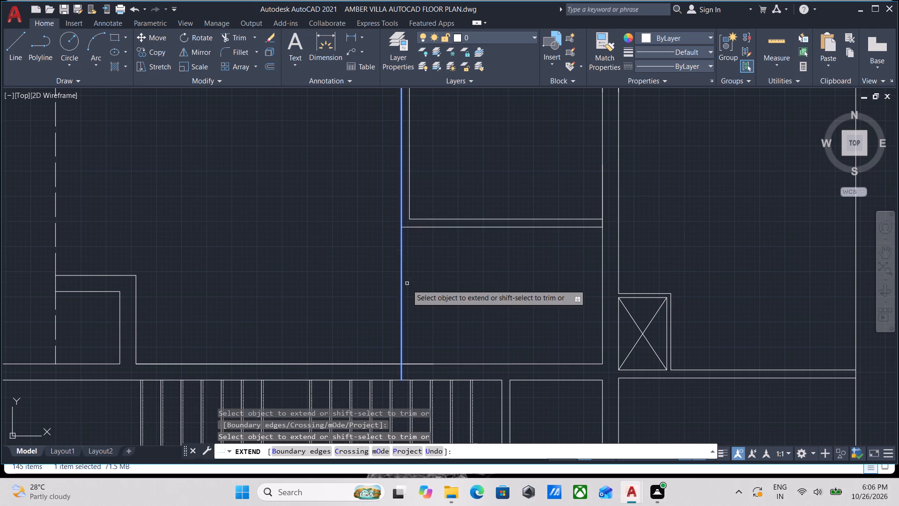
key(Escape)
Offset the extended vertical partition line 4" east to form the partition's second face down to the south wall.
click(418, 294)
click(364, 269)
middle_drag(409, 265, 423, 265)
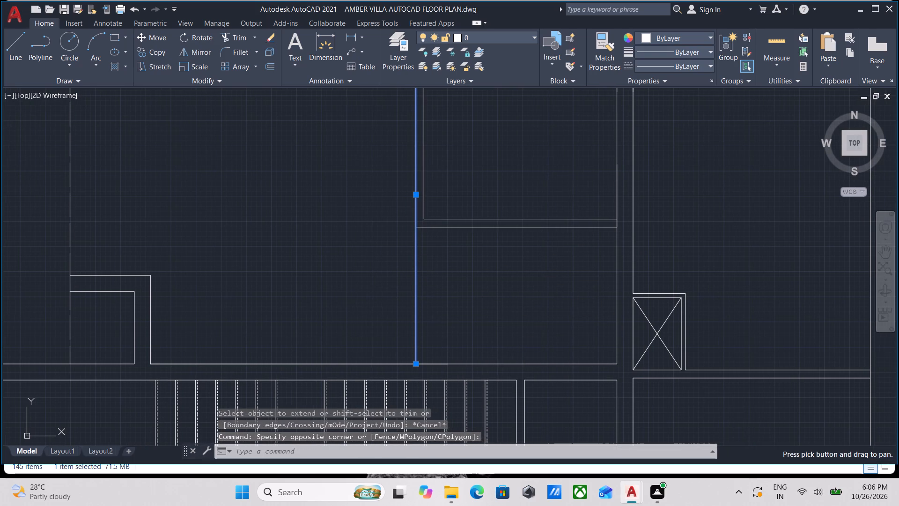
key(o)
key(Return)
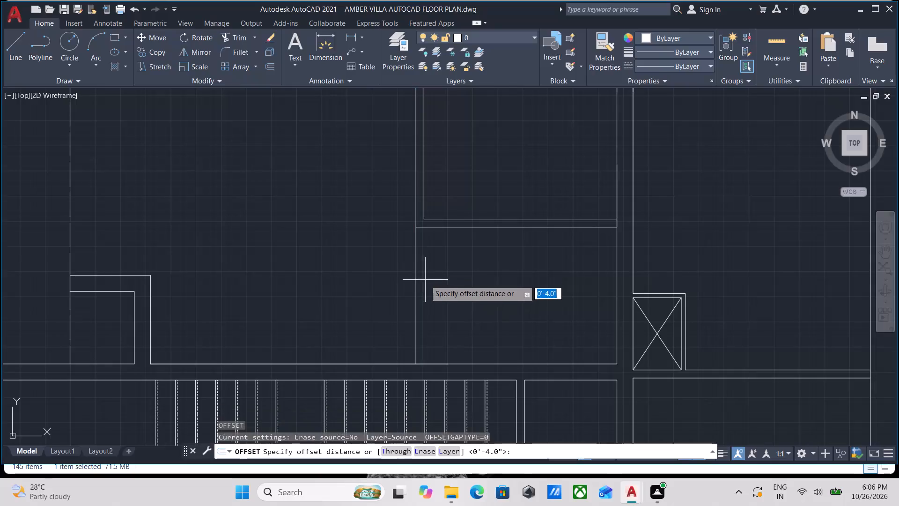
click(415, 292)
click(430, 294)
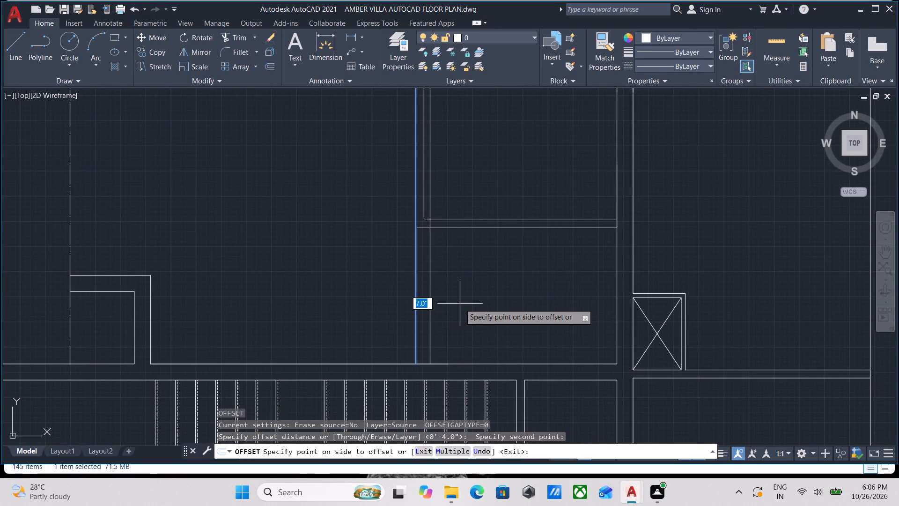
key(4)
key(shift+quotedbl)
key(Return)
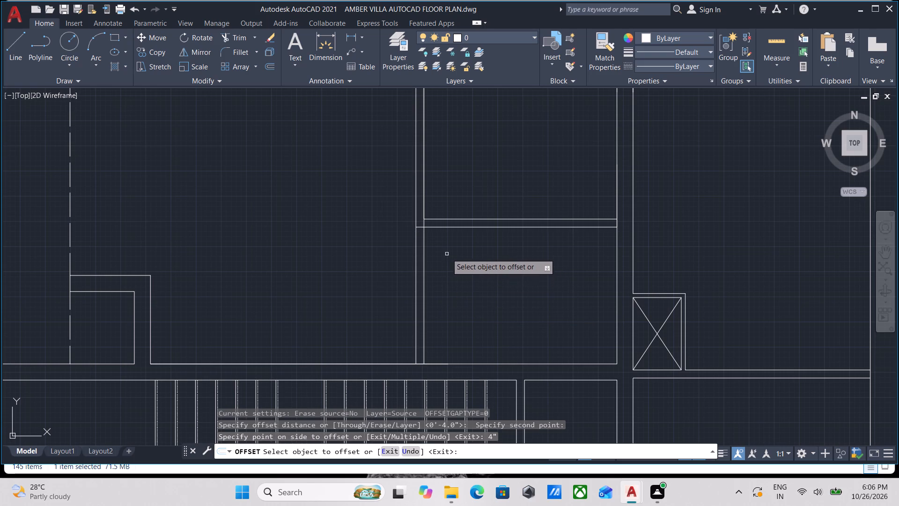
middle_drag(447, 253, 450, 302)
scroll(438, 285, down, 1)
middle_drag(438, 285, 449, 309)
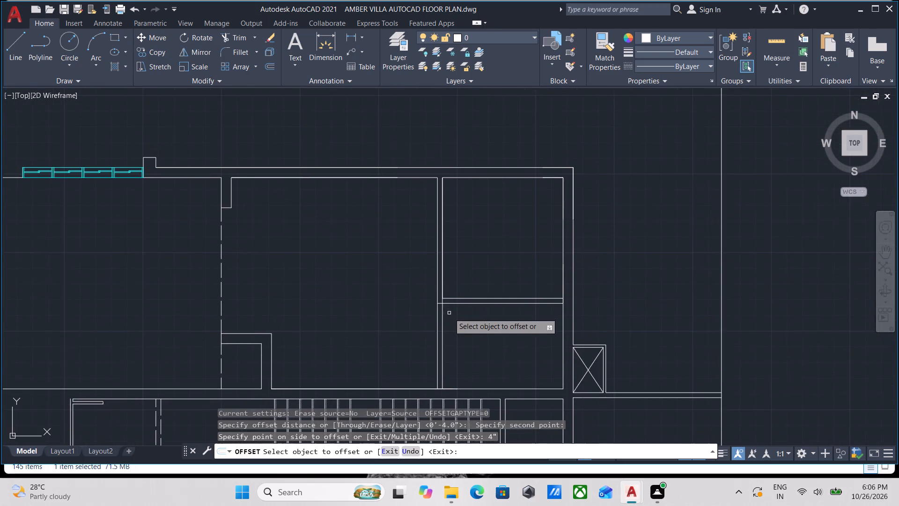
scroll(449, 313, up, 2)
scroll(446, 311, down, 2)
middle_drag(448, 311, 472, 292)
key(Escape)
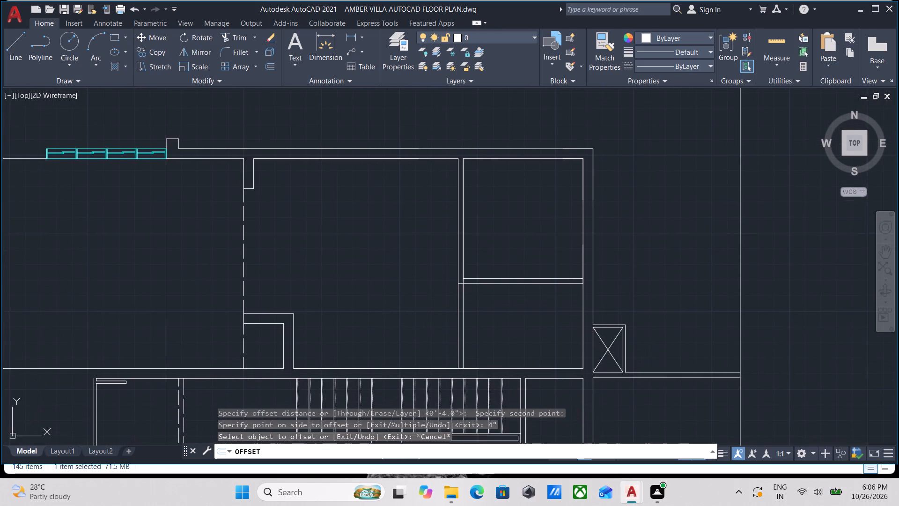
Trim the overlapping line segments where the horizontal partition meets the vertical partition to open the T-junction.
scroll(464, 291, up, 2)
scroll(469, 287, down, 1)
middle_drag(469, 287, 465, 294)
scroll(452, 296, up, 2)
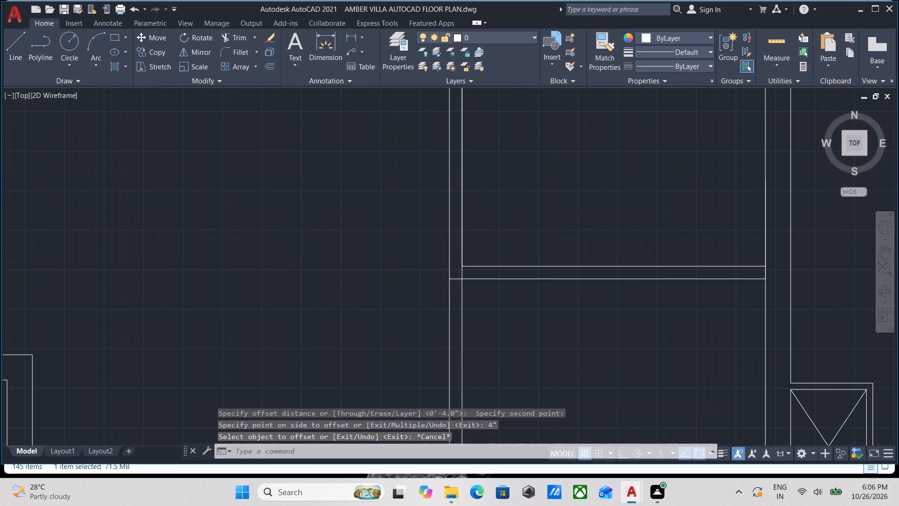
text(TR)
key(Return)
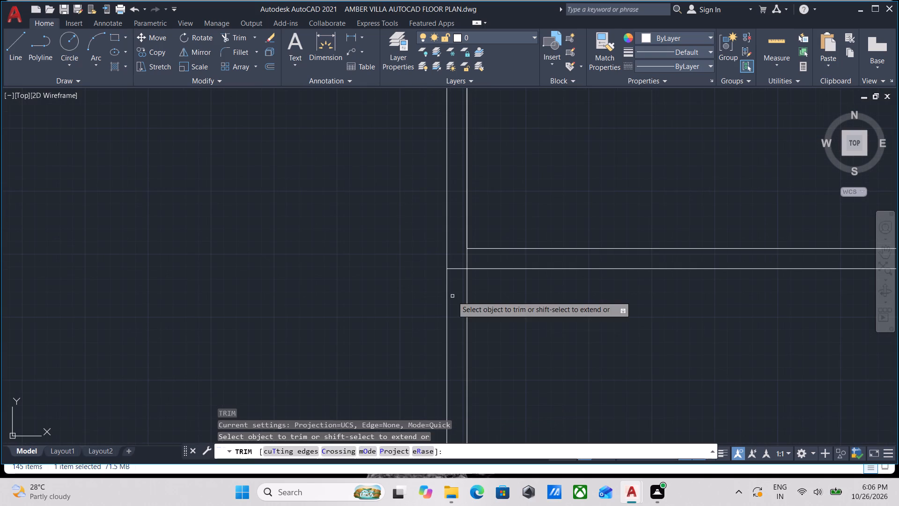
click(452, 296)
click(459, 250)
click(475, 260)
click(460, 260)
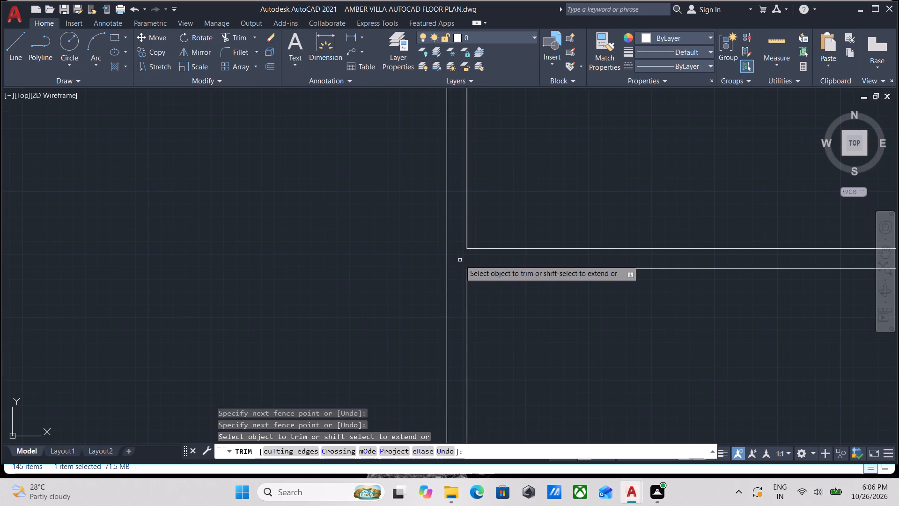
scroll(460, 260, down, 4)
key(grave)
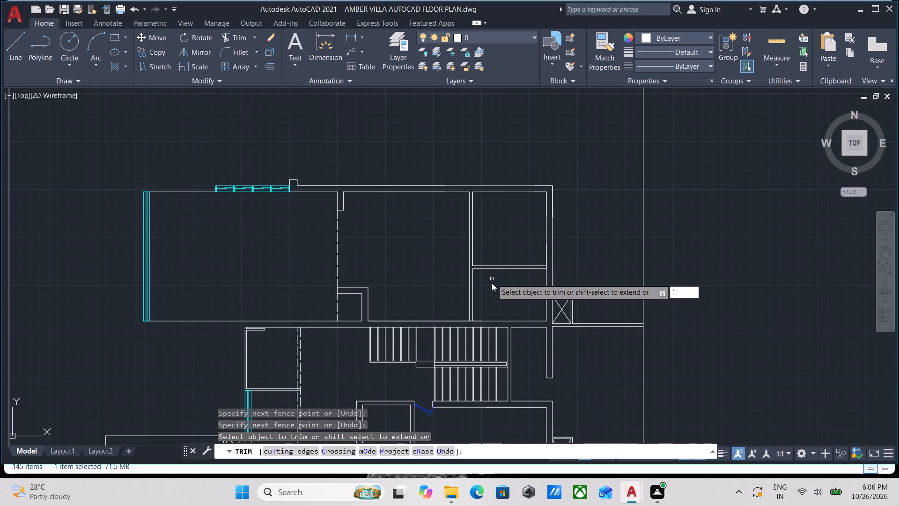
key(Escape)
key(Escape)
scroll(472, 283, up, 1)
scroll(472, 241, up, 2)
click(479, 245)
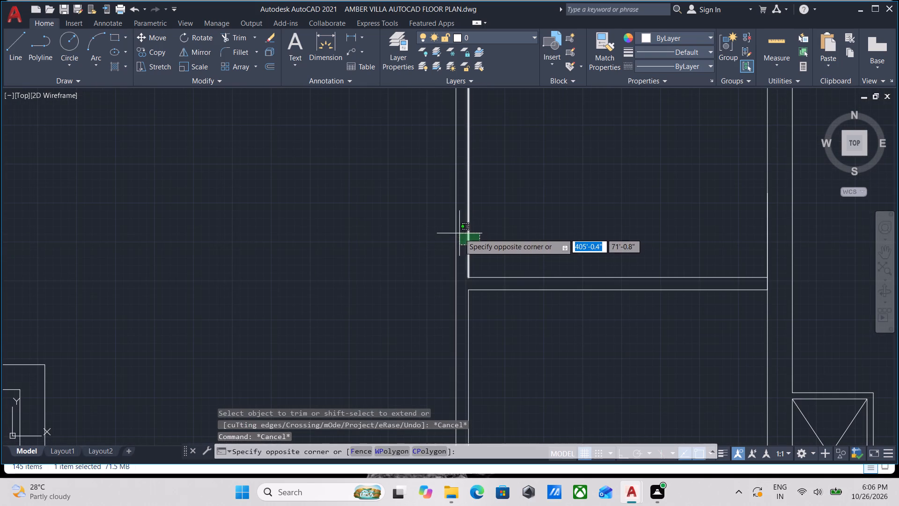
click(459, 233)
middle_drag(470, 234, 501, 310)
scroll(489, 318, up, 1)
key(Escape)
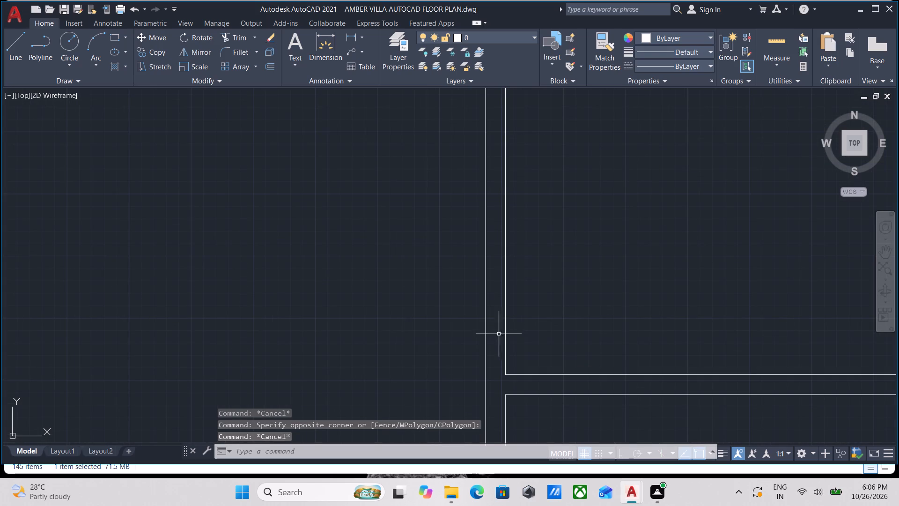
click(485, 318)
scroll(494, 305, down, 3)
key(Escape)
Erase the dashed line, the north wall stub and the L-shaped partition in the large room west of the new rooms.
scroll(427, 338, down, 1)
middle_drag(427, 338, 468, 338)
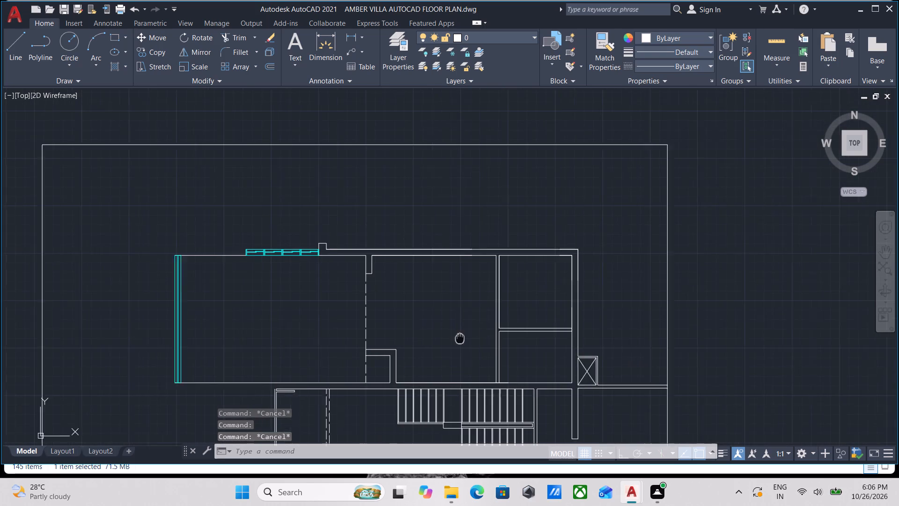
middle_drag(468, 338, 479, 338)
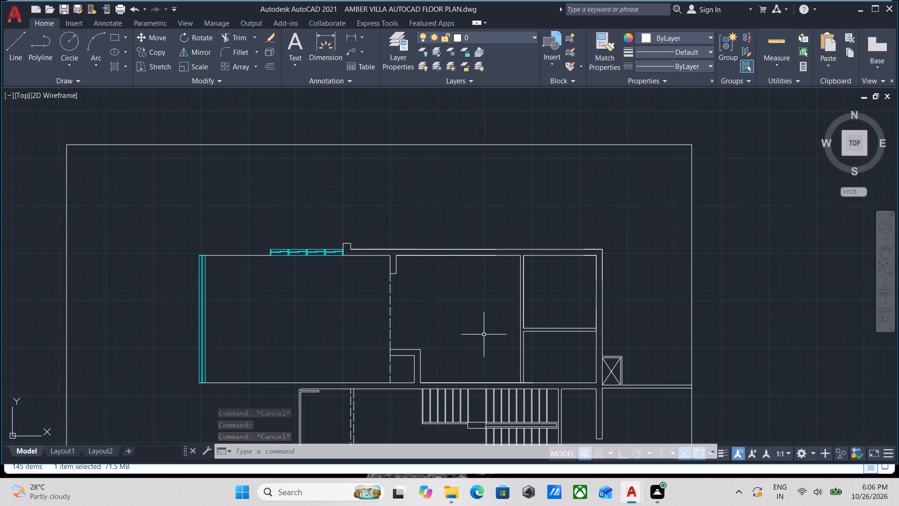
scroll(484, 335, down, 1)
middle_drag(484, 335, 507, 329)
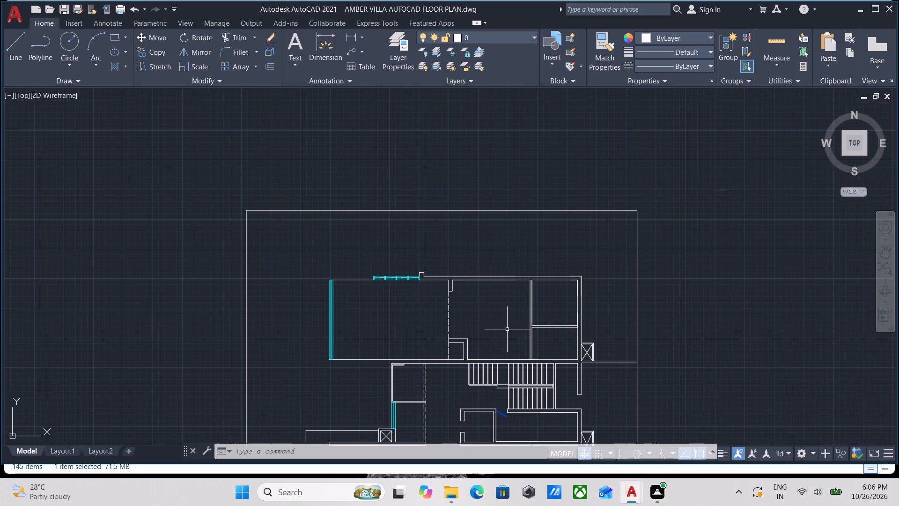
scroll(458, 354, up, 1)
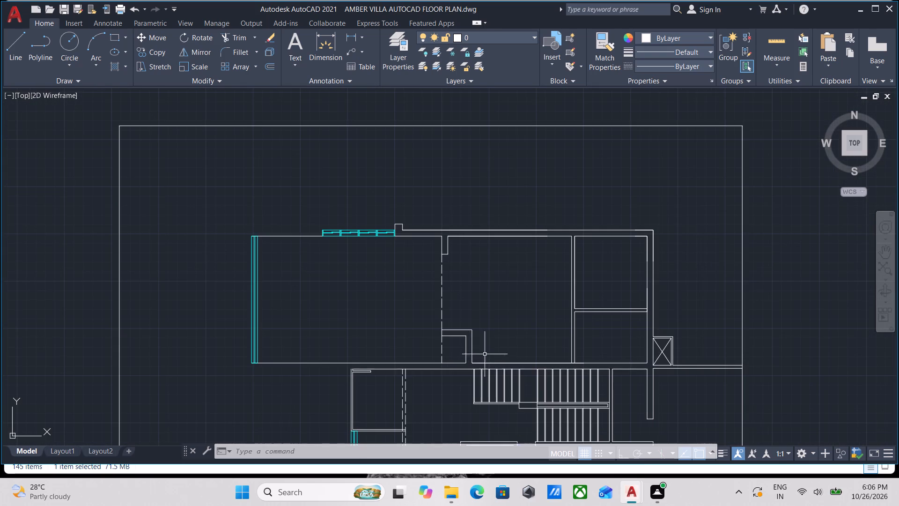
click(492, 354)
click(414, 240)
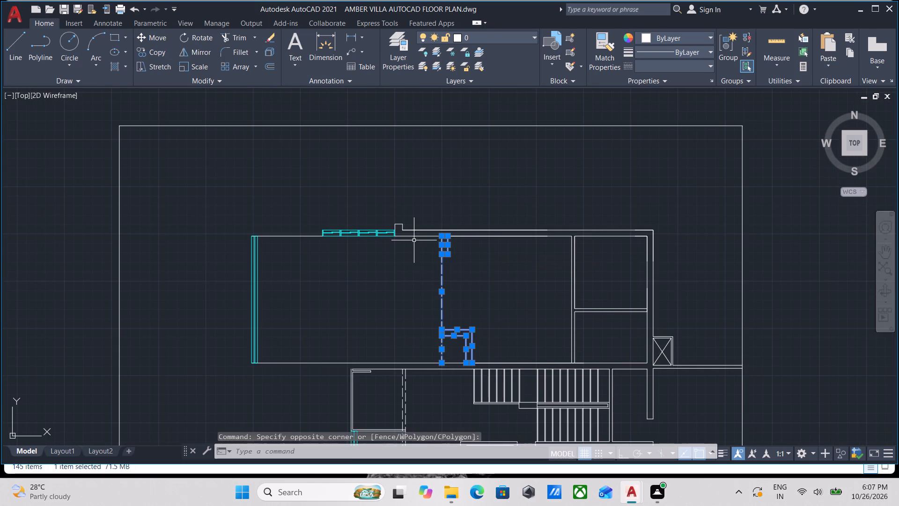
right_click(414, 240)
click(461, 279)
Extend the inner lines of the south and north walls across the gaps left by the erased partitions.
scroll(479, 350, up, 1)
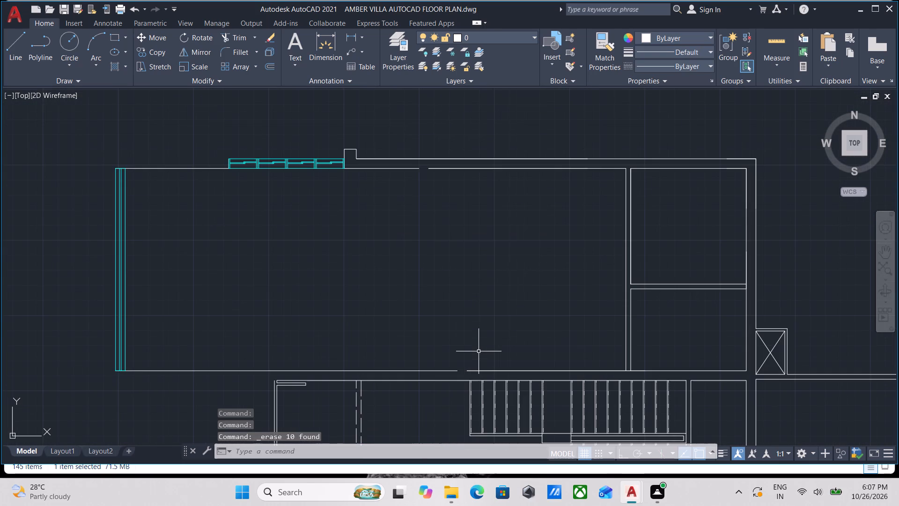
text(EX)
key(Return)
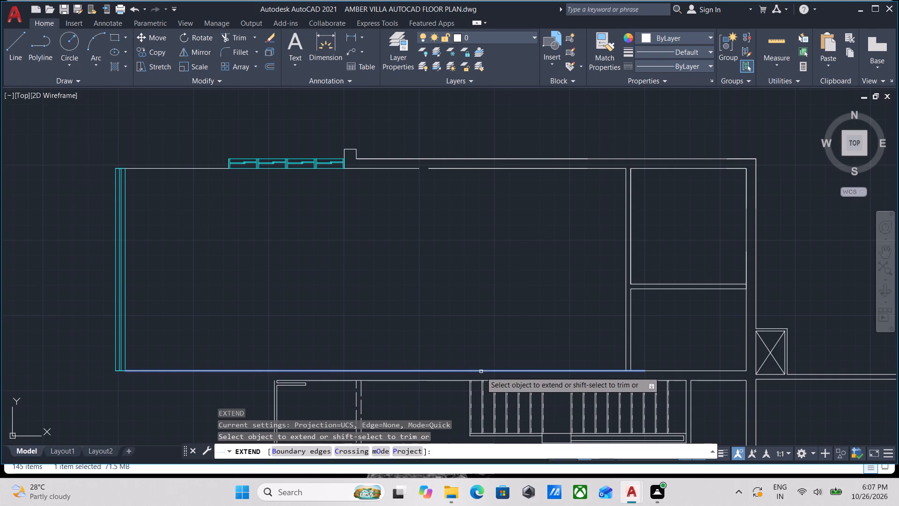
click(481, 372)
middle_drag(479, 304, 471, 367)
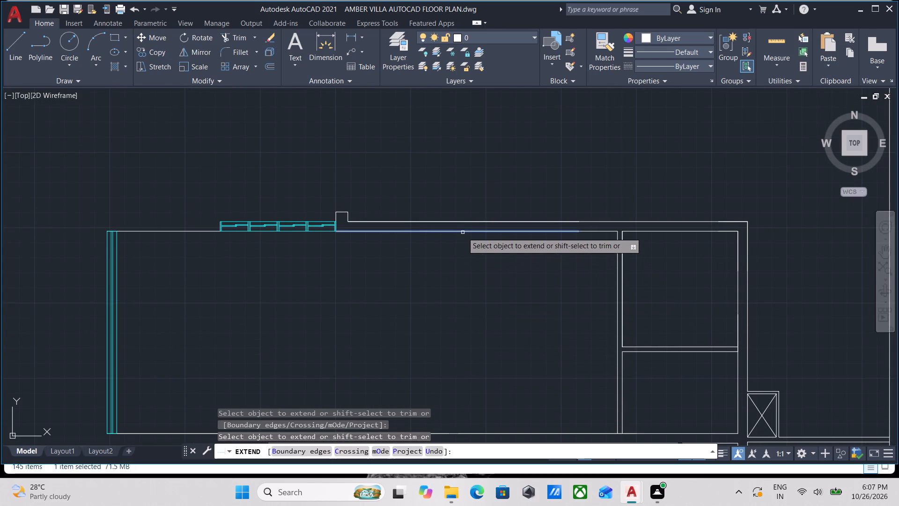
click(463, 232)
key(Escape)
Offset the west face line of the vertical partition 18'4" west across the large room.
scroll(603, 375, up, 1)
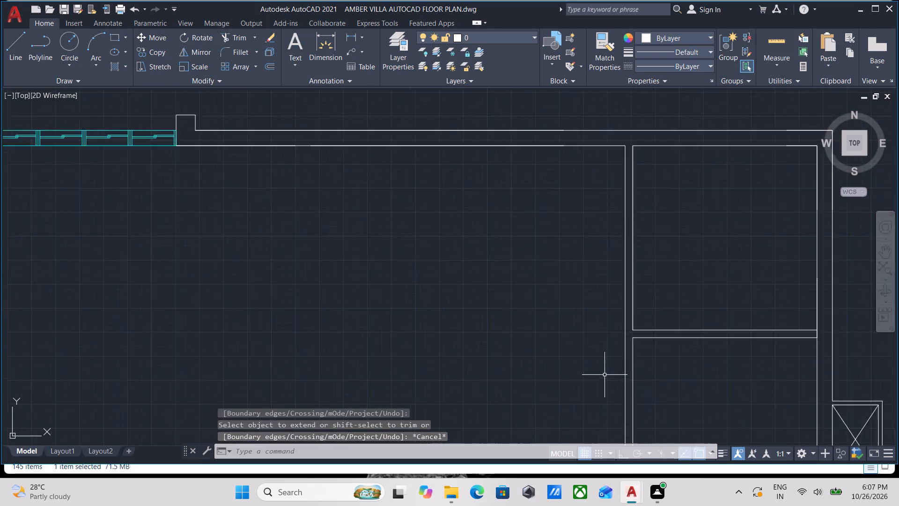
scroll(606, 375, up, 1)
click(637, 377)
click(573, 328)
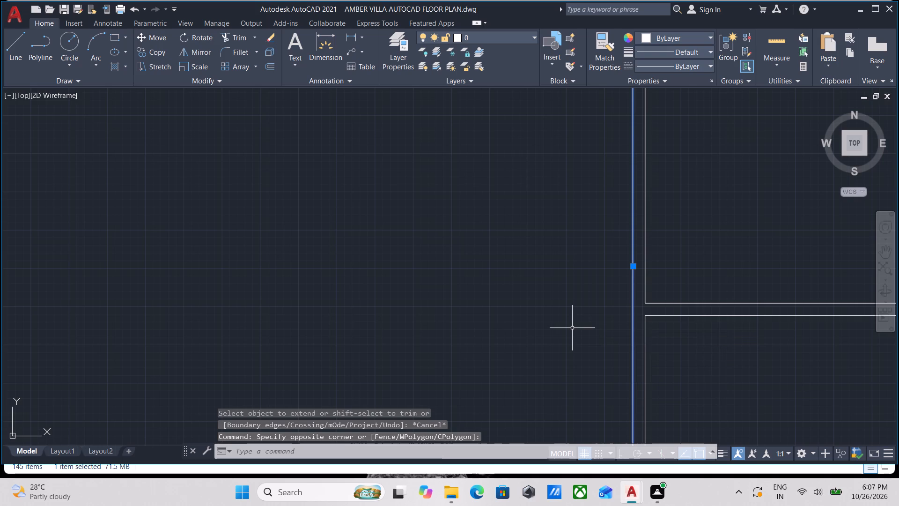
key(o)
key(Return)
scroll(572, 328, down, 2)
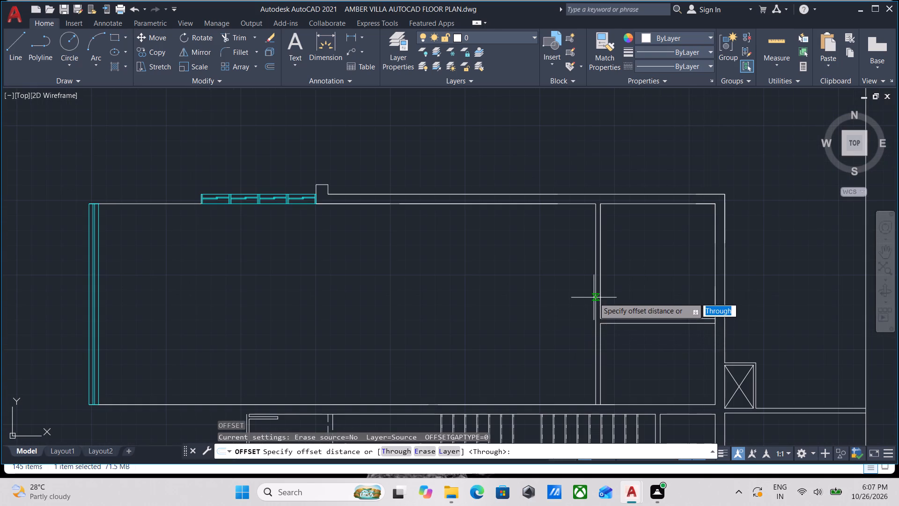
click(595, 304)
click(527, 313)
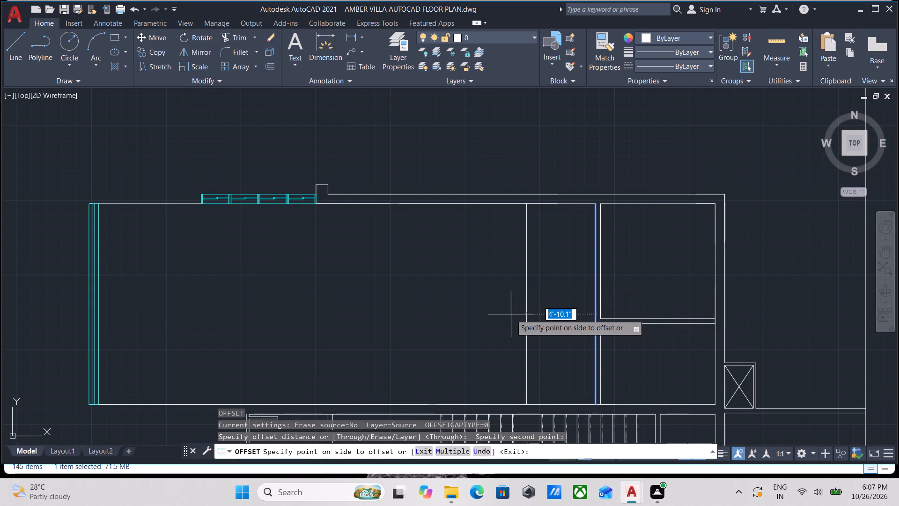
text(18')
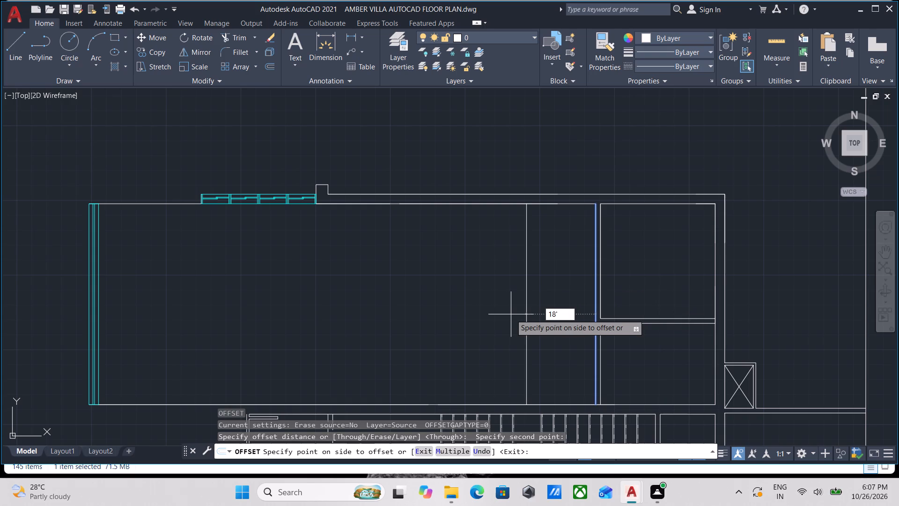
key(4)
key(Return)
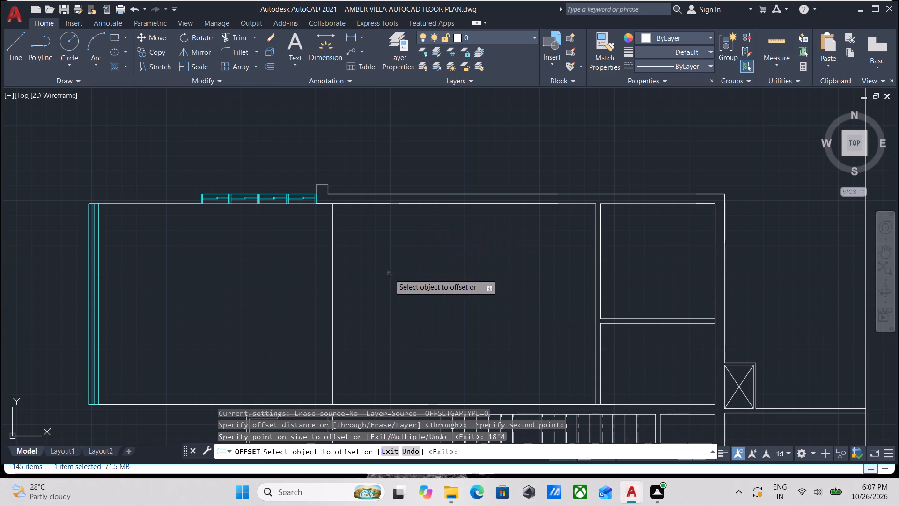
Offset the new vertical line 8" west to form the second face of the cross wall.
click(332, 292)
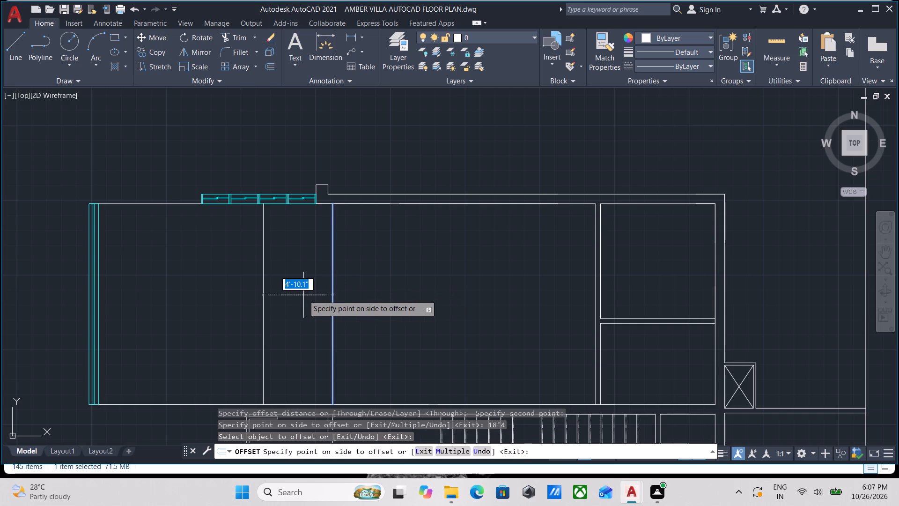
key(8)
key(Return)
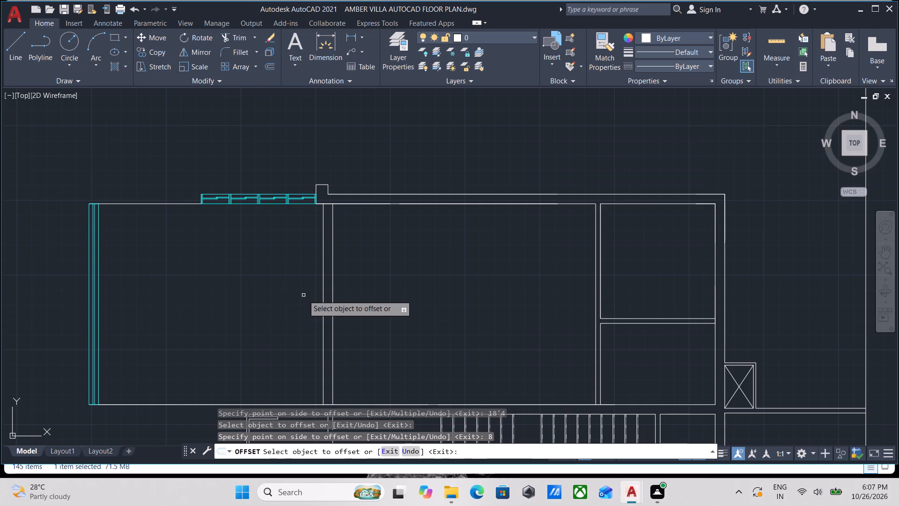
key(Escape)
Erase the four-panel window in the north wall and the small wall projection at its east end.
middle_drag(206, 218, 307, 285)
scroll(313, 263, up, 2)
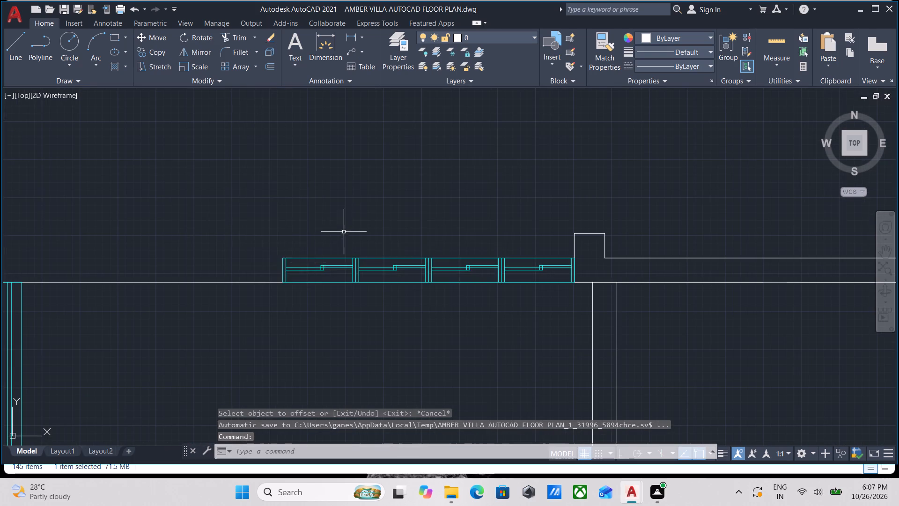
click(346, 225)
click(266, 266)
right_click(266, 266)
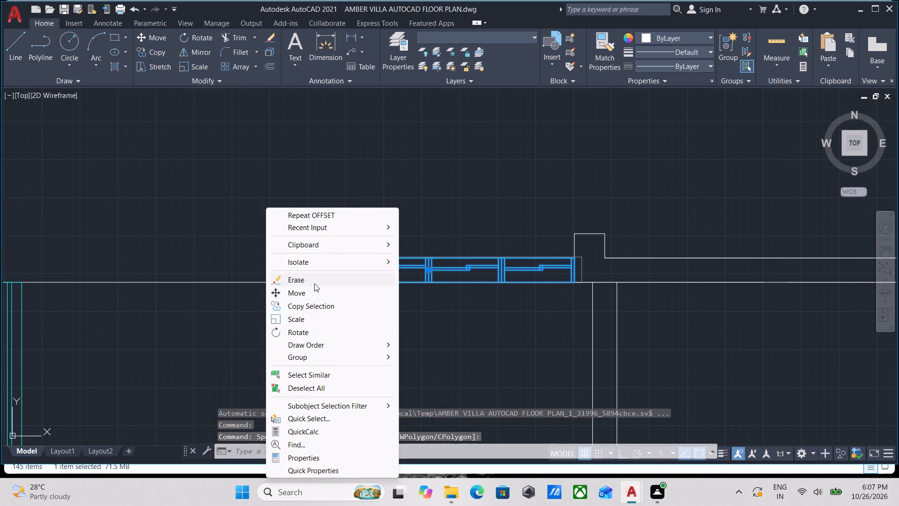
click(314, 283)
drag(632, 234, 623, 233)
click(542, 222)
right_click(542, 222)
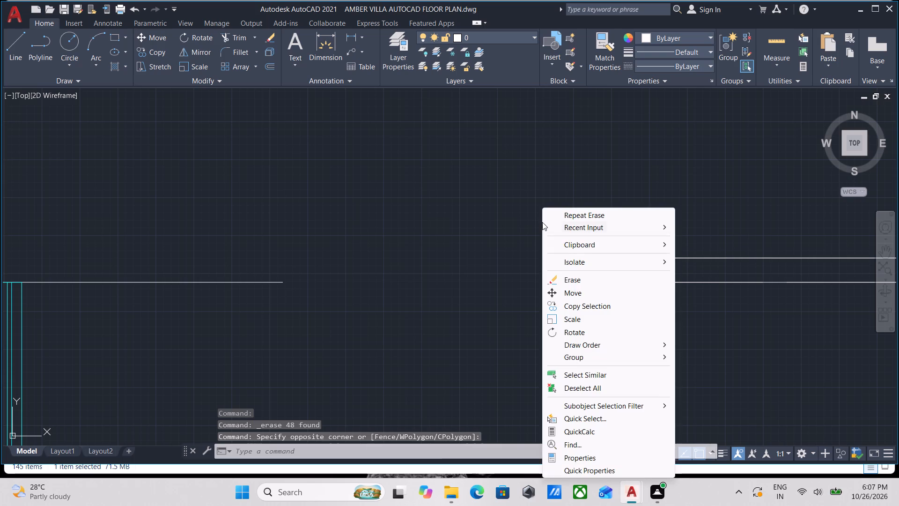
click(575, 279)
Extend the north wall's outer line west to the short end line beside the former window opening.
middle_drag(610, 257, 531, 255)
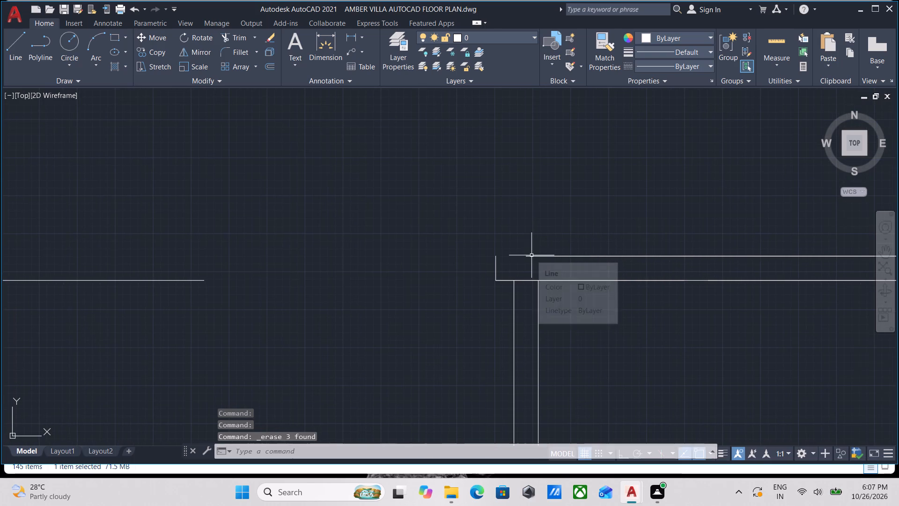
text(EX)
key(Return)
click(531, 255)
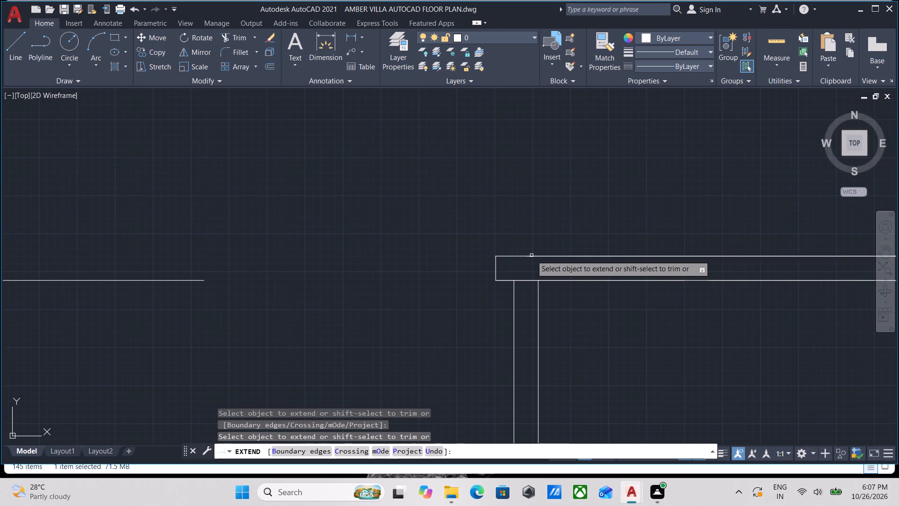
key(Escape)
Stretch the east end of the north wall's western inner line across the window opening to the wall-end corner.
middle_drag(307, 265, 422, 287)
drag(327, 332, 314, 326)
click(242, 250)
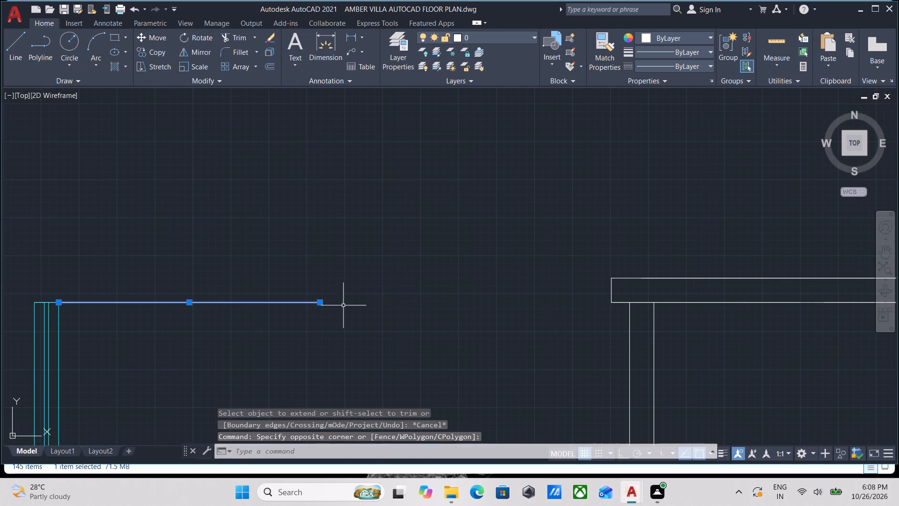
click(319, 304)
click(609, 302)
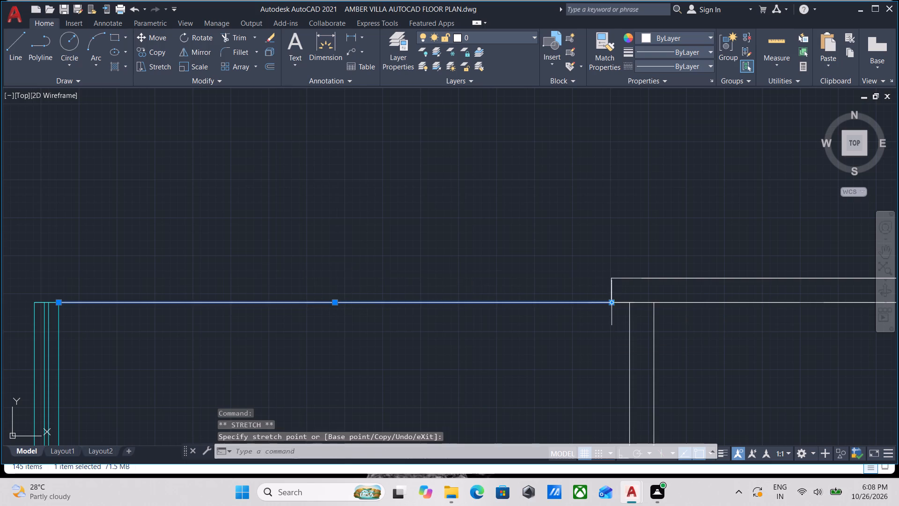
key(Escape)
Offset the stretched inner line 8" north to form the outer face of the north wall.
drag(470, 330, 466, 322)
click(378, 257)
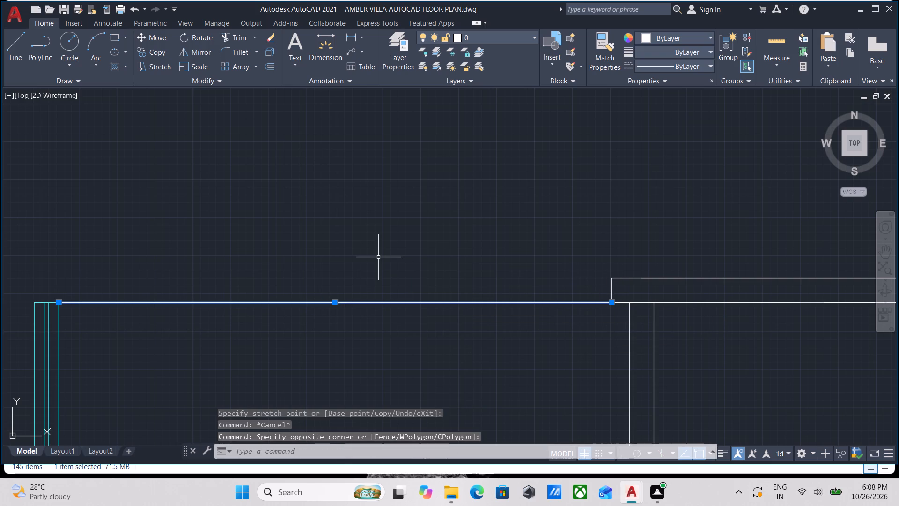
key(o)
key(Return)
click(337, 301)
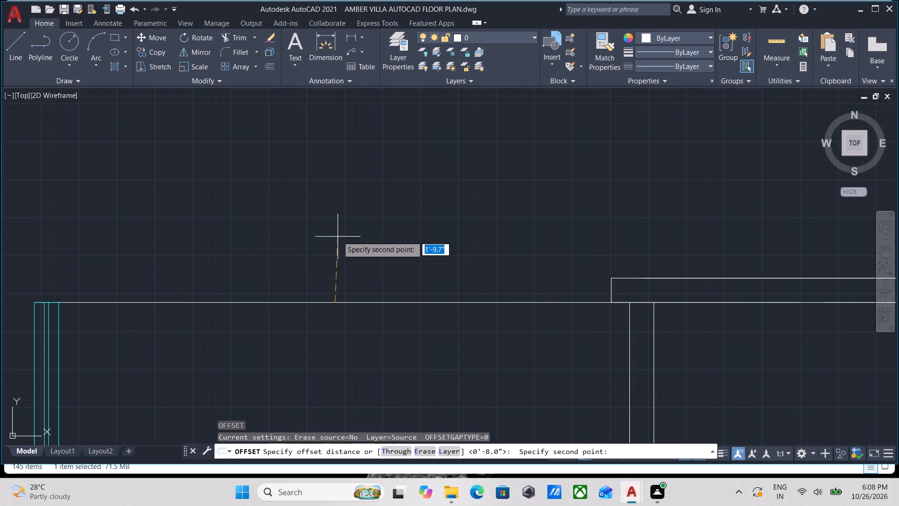
click(338, 236)
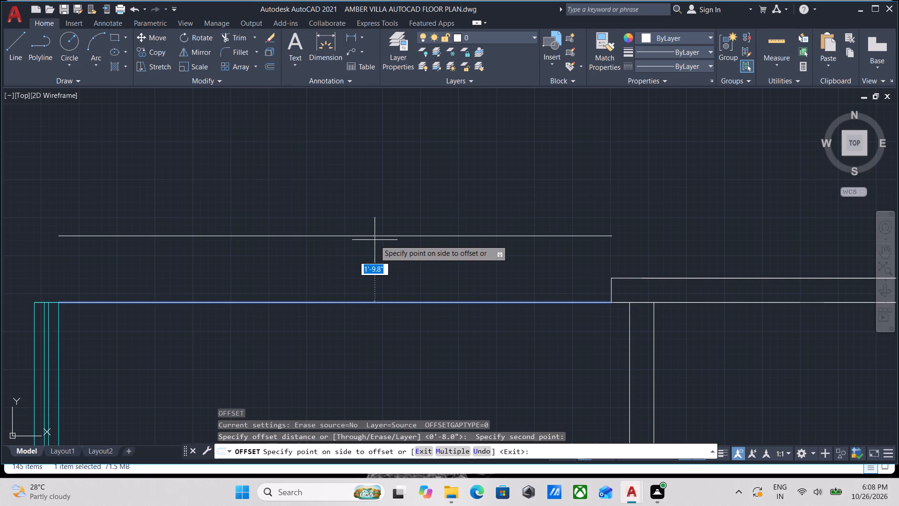
key(8)
key(shift+quotedbl)
key(Return)
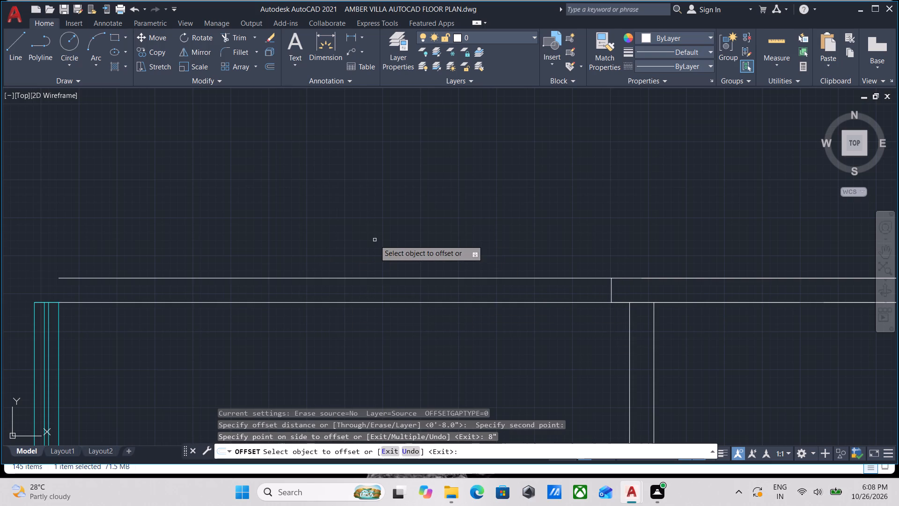
key(Escape)
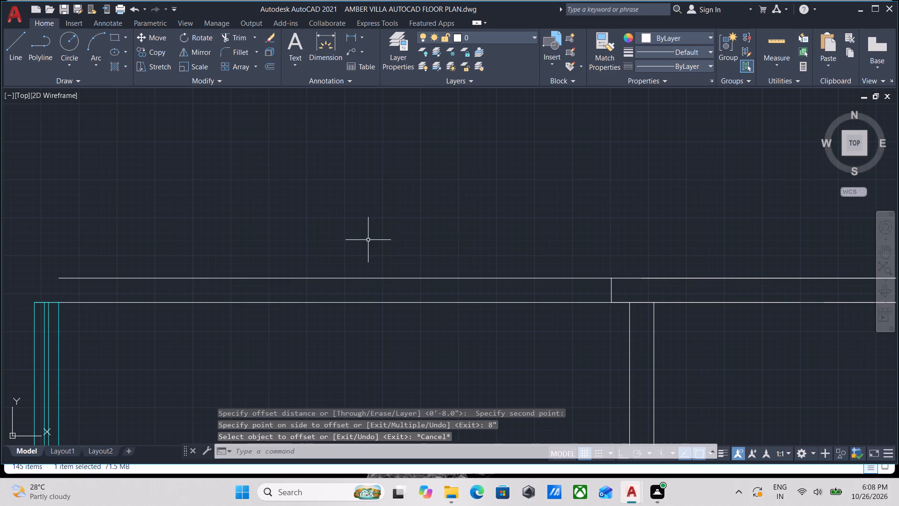
Offset the north wall's inner line 3' south into the west room.
scroll(377, 234, down, 2)
middle_drag(435, 303, 388, 293)
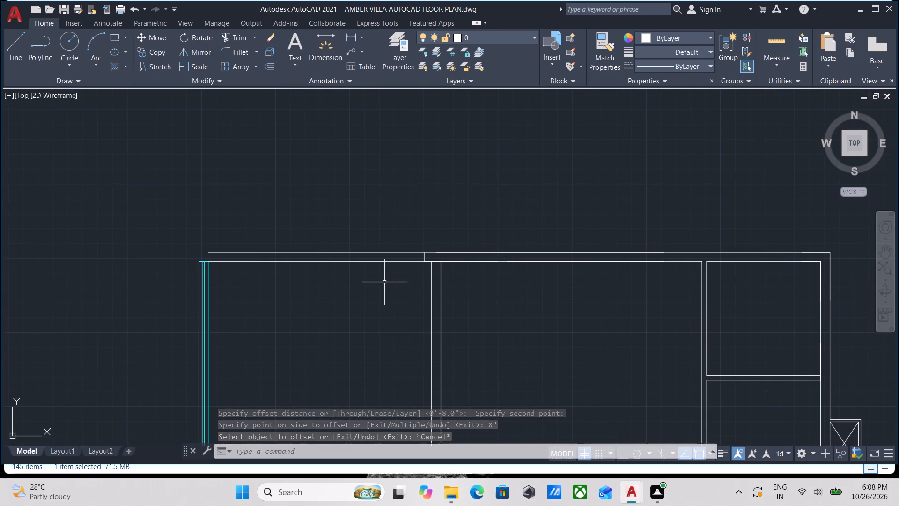
middle_drag(413, 316, 414, 295)
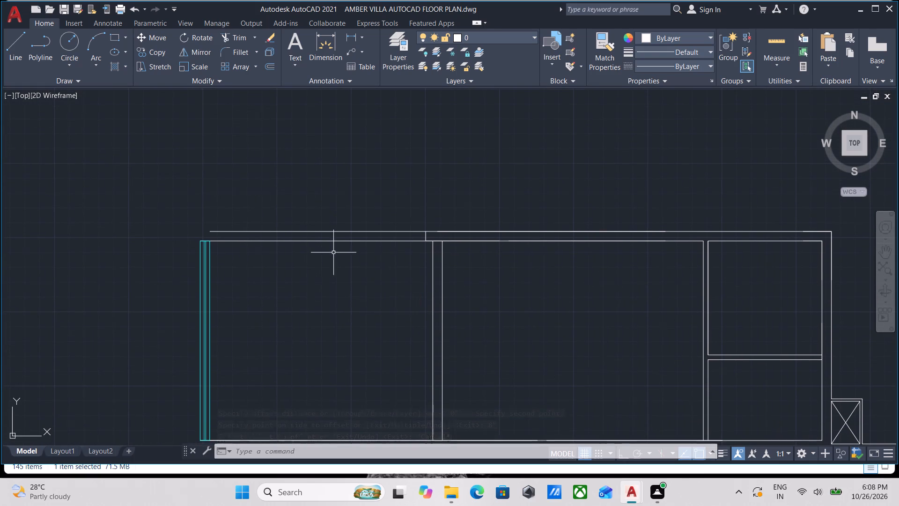
scroll(335, 249, up, 2)
click(335, 249)
click(310, 222)
middle_drag(310, 222, 377, 224)
scroll(380, 223, down, 1)
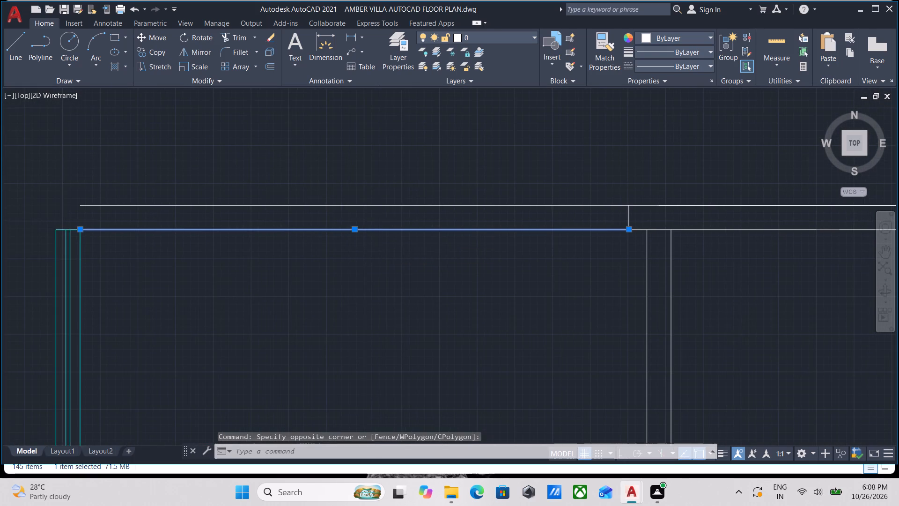
middle_drag(380, 223, 398, 216)
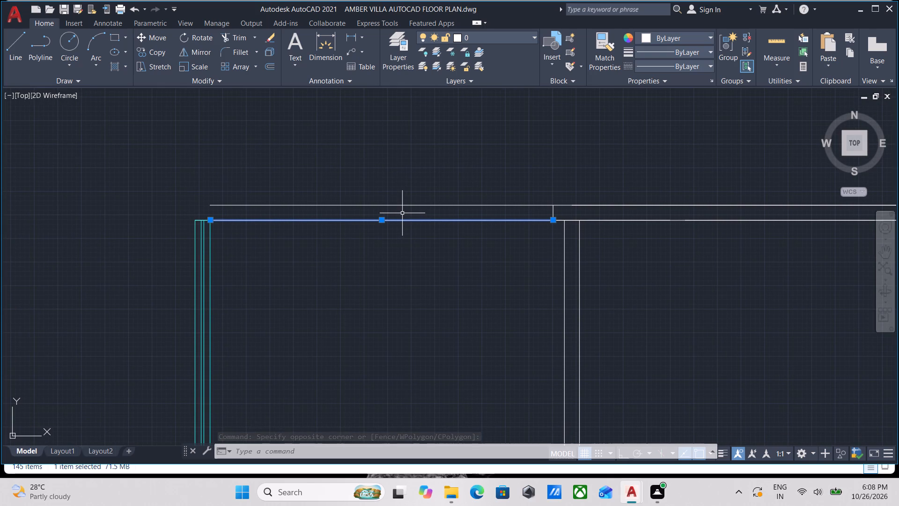
key(o)
key(Return)
click(378, 222)
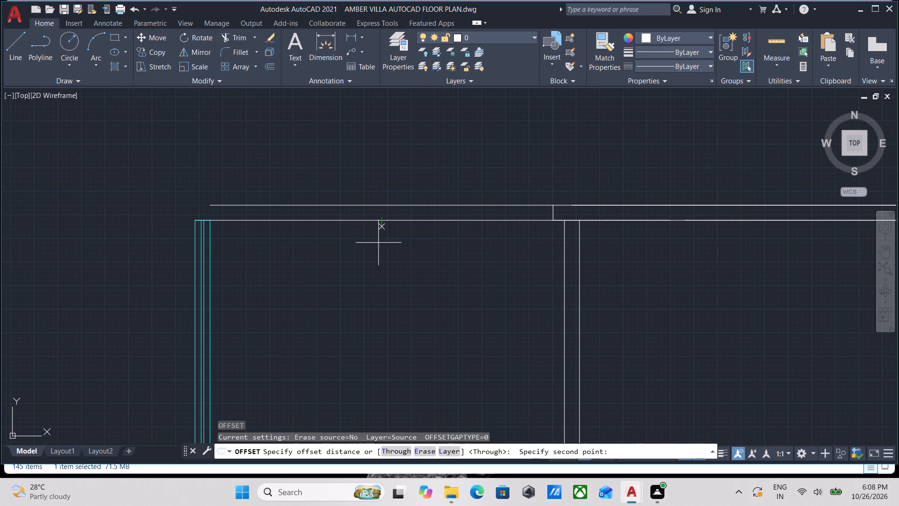
click(374, 324)
text(3')
key(Return)
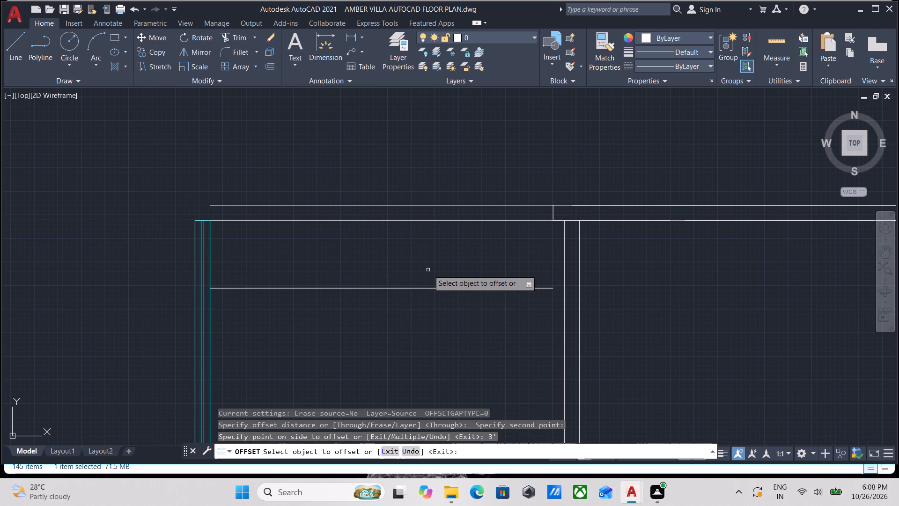
Offset the new horizontal line 8" south to form the second face of the west room's horizontal wall.
click(425, 290)
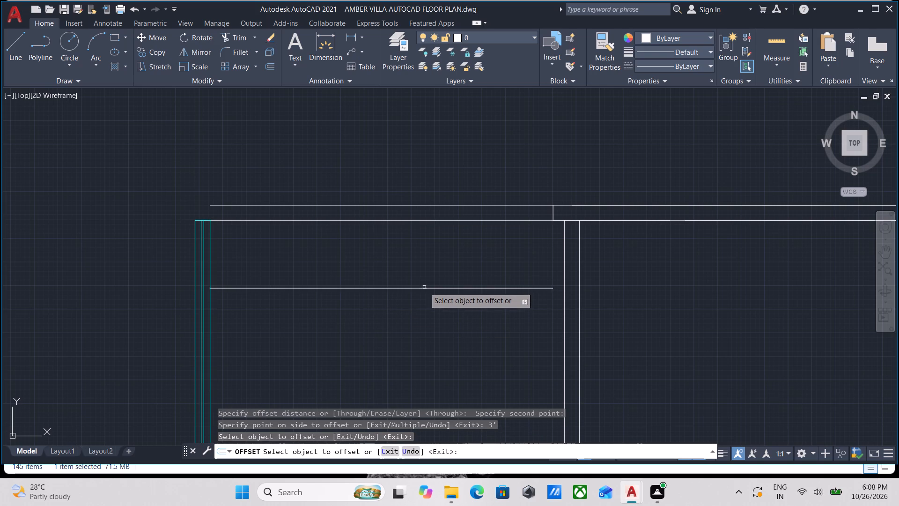
click(425, 289)
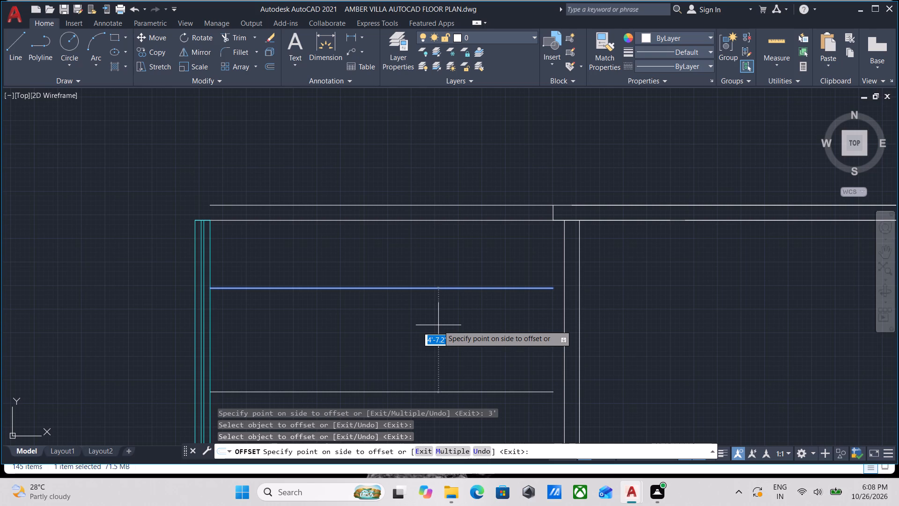
key(8)
key(shift+quotedbl)
key(Return)
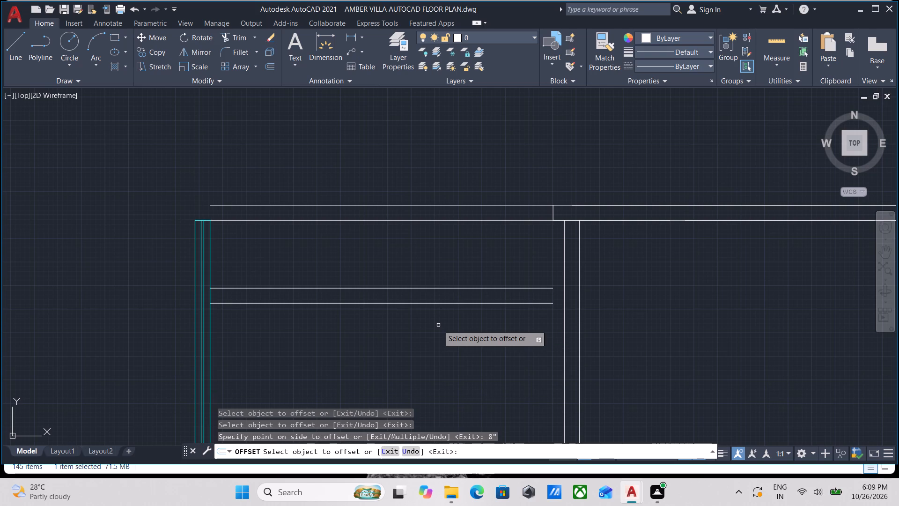
scroll(569, 287, up, 1)
key(Escape)
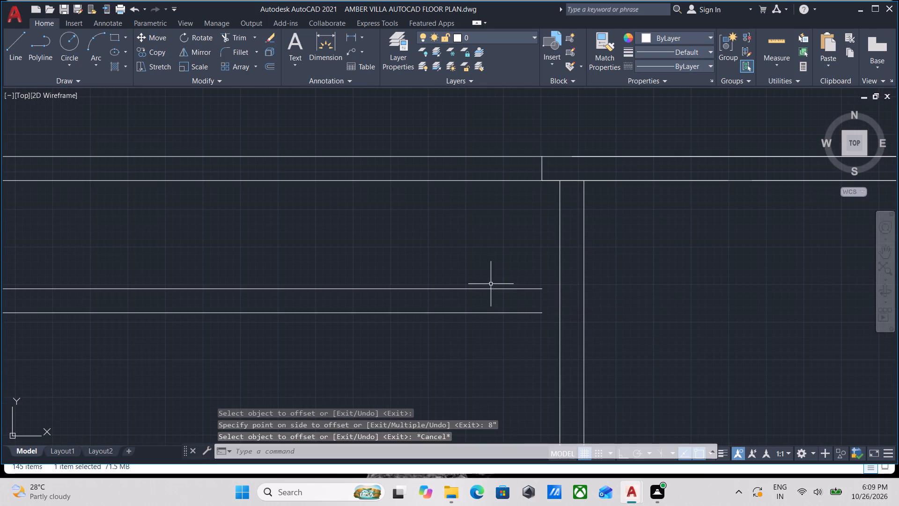
Extend both lines of the new horizontal wall east to the vertical cross wall.
text(EX)
key(Return)
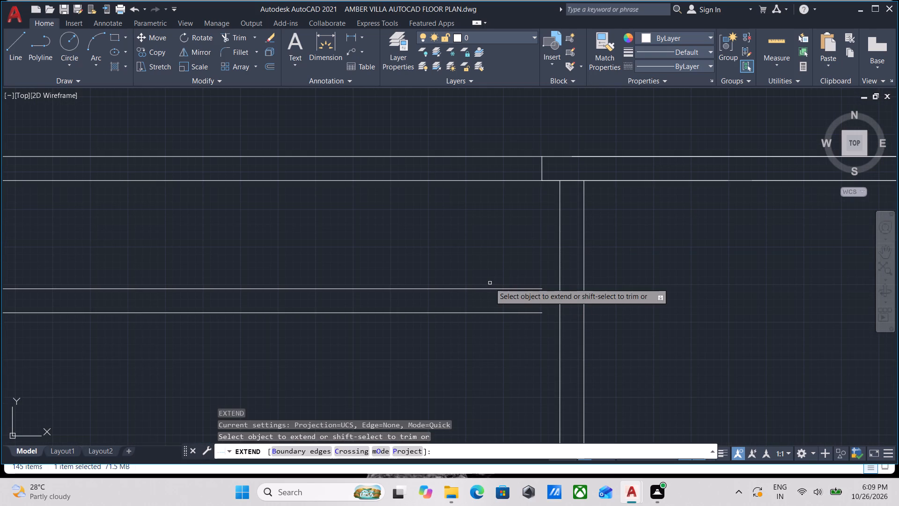
click(497, 288)
click(515, 313)
scroll(564, 273, down, 2)
middle_drag(564, 273, 593, 244)
key(Escape)
Trim away the short end line inside the north wall and the inner wall line between the cross wall's faces.
scroll(590, 217, up, 3)
middle_drag(600, 204, 602, 222)
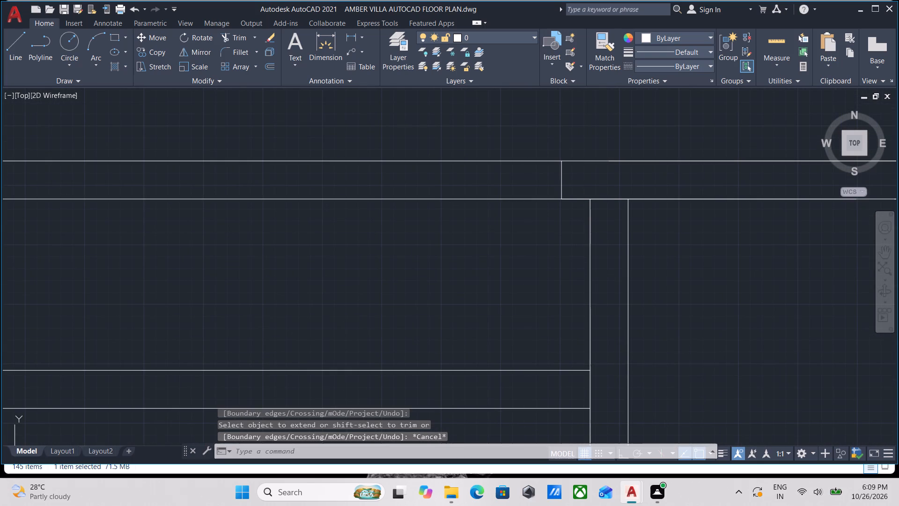
text(TR)
key(Return)
click(575, 174)
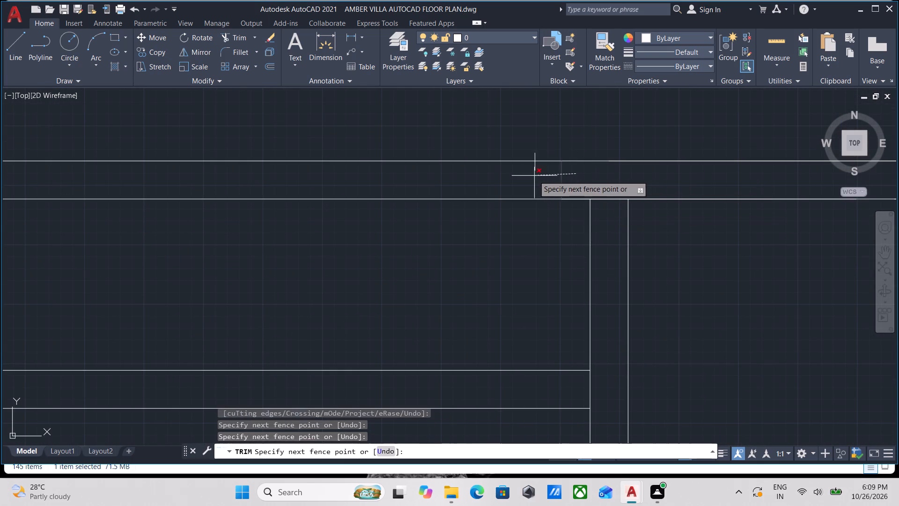
click(534, 176)
click(612, 231)
click(612, 188)
key(Escape)
scroll(564, 200, up, 2)
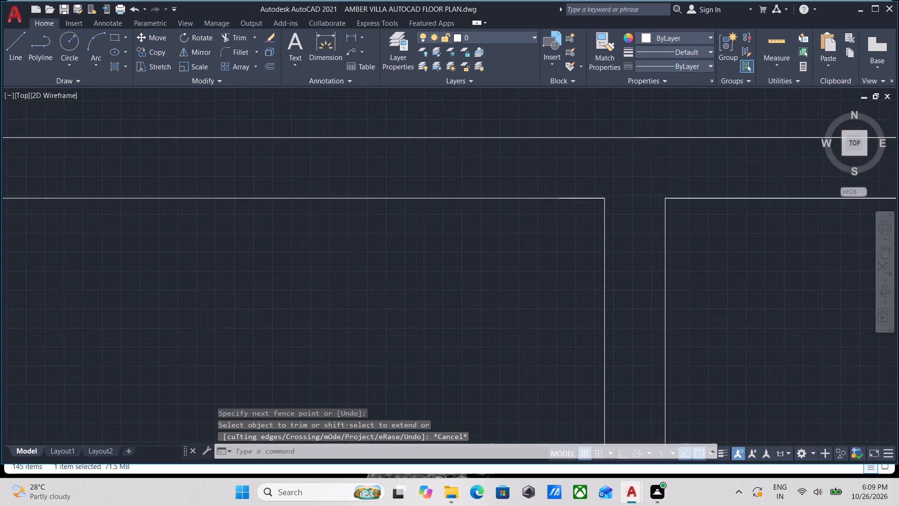
Erase the short overlapping segment of the north wall's inner line just west of the cross wall.
drag(574, 214, 575, 201)
click(571, 176)
click(558, 197)
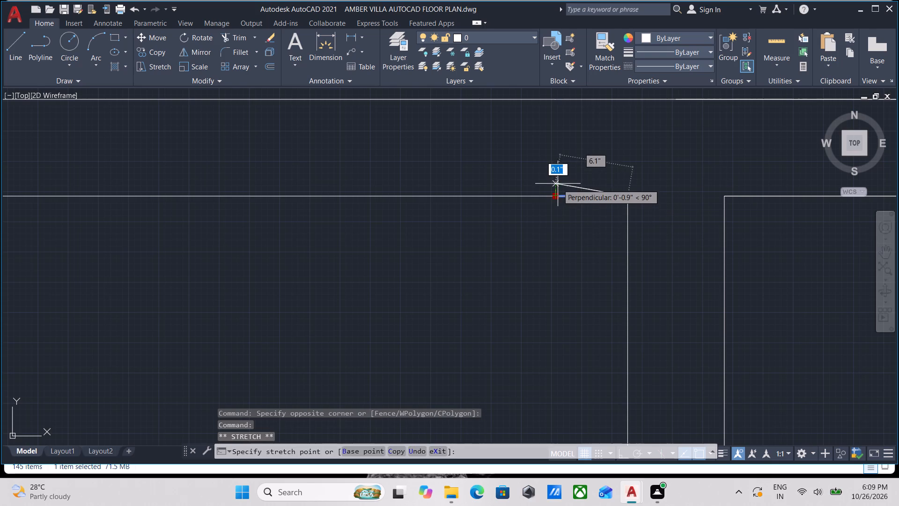
click(558, 184)
key(Escape)
click(573, 175)
click(571, 201)
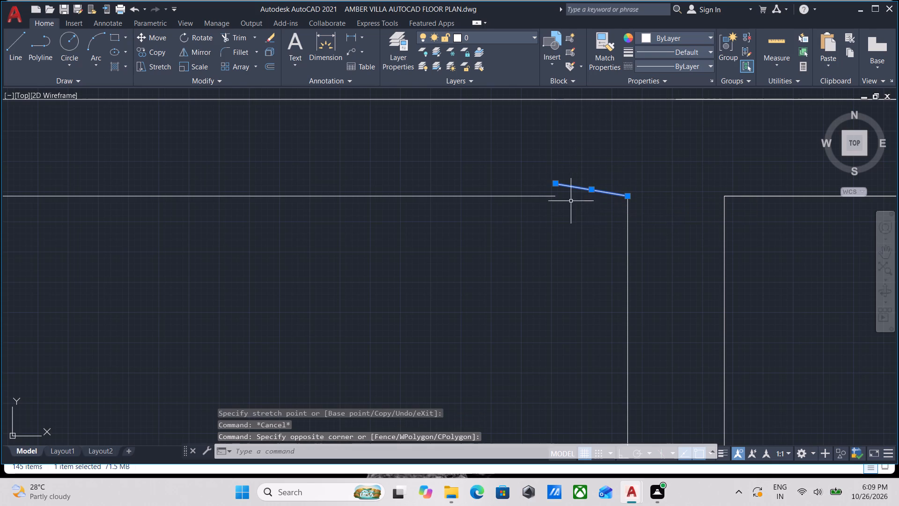
right_click(568, 201)
click(609, 277)
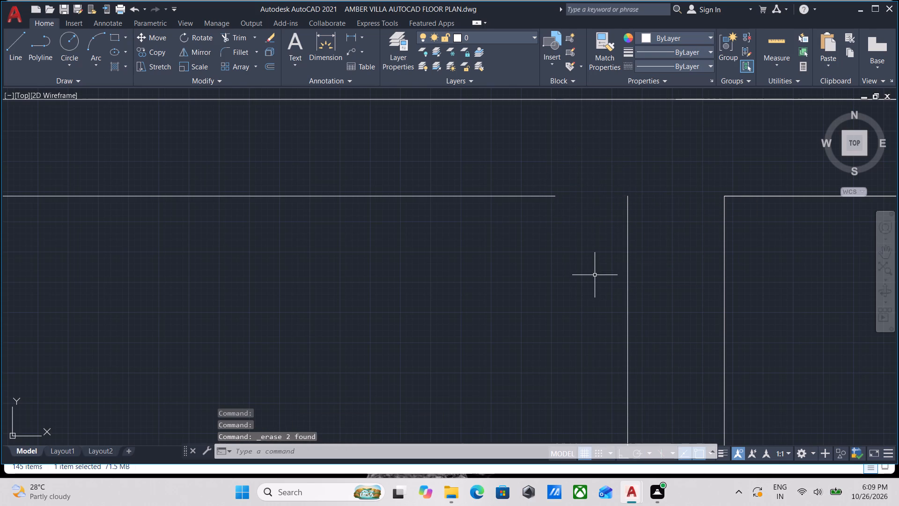
Extend the north wall's inner line east to the cross wall's west face to close the gap.
text(EX)
key(Return)
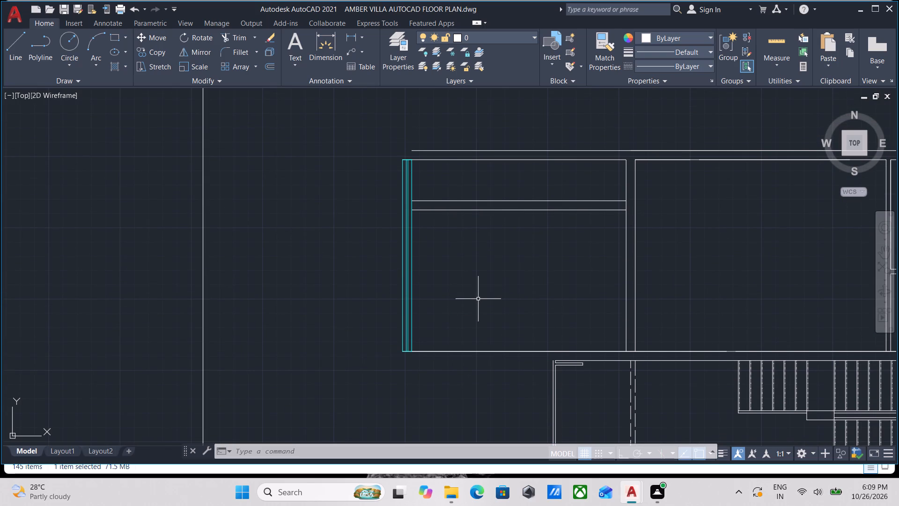
Erase the glass panel window along the west side of the west room.
click(433, 274)
click(376, 263)
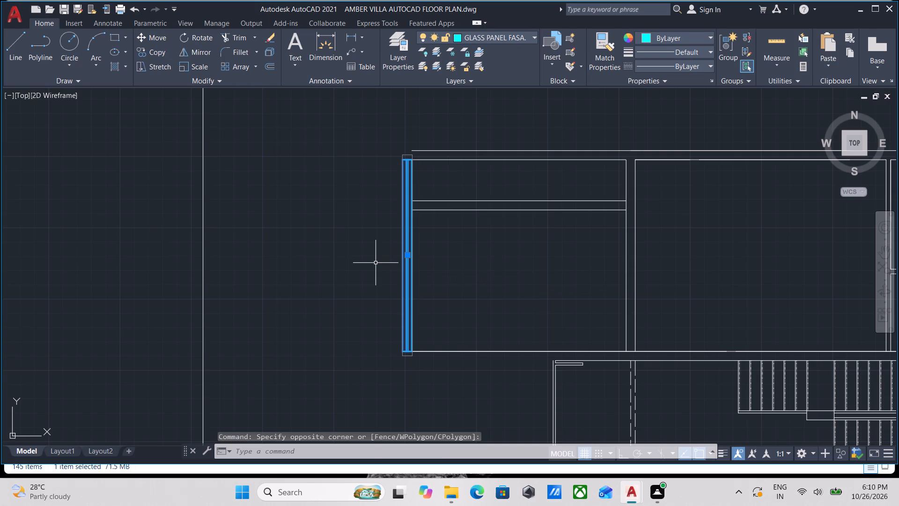
right_click(376, 263)
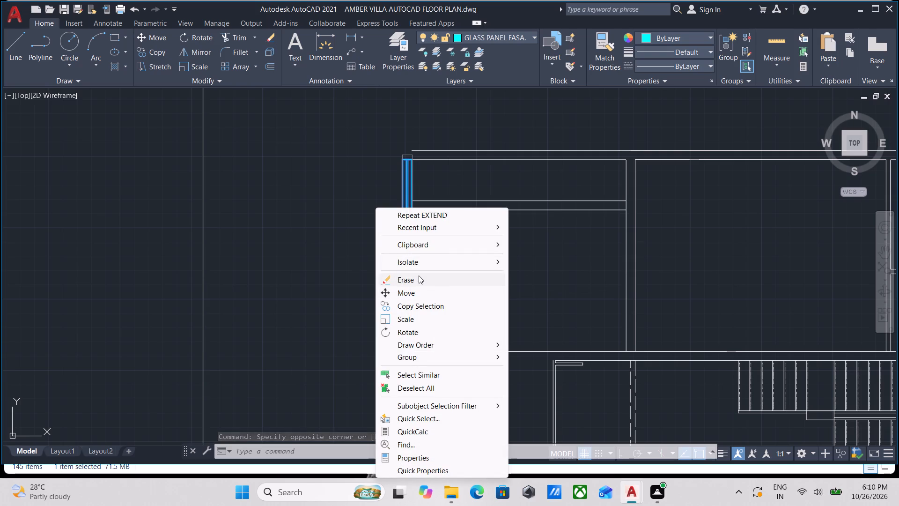
click(419, 275)
With Ortho on, draw a vertical line from the north wall's outer west end down to the west room's south wall.
scroll(419, 274, down, 1)
middle_click(419, 274)
scroll(412, 223, up, 2)
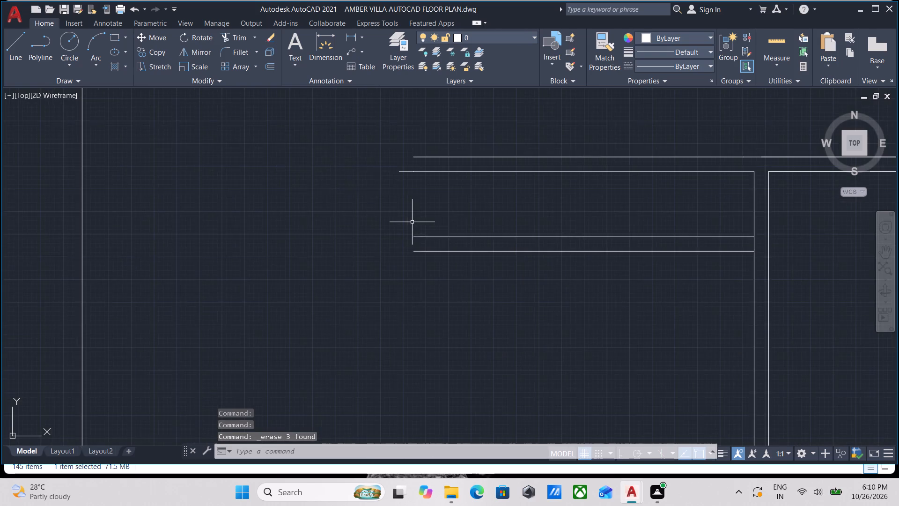
middle_drag(412, 224, 411, 269)
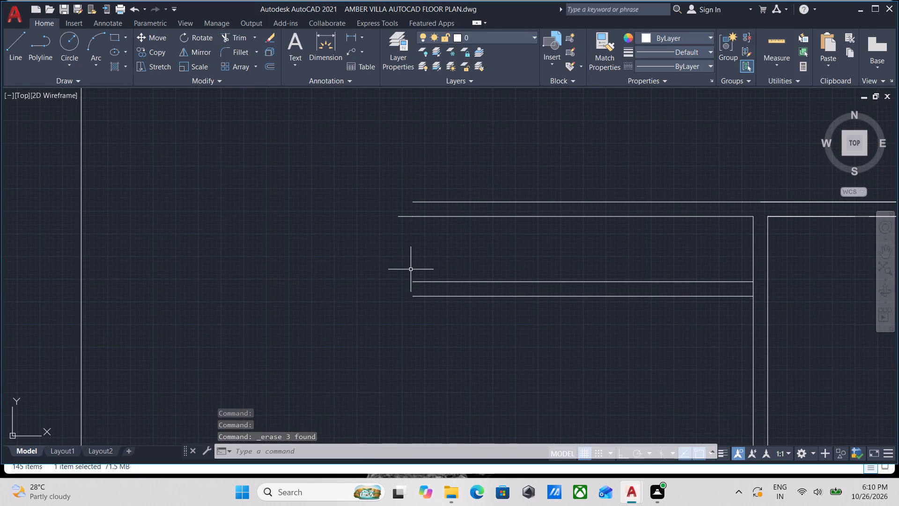
key(l)
key(Return)
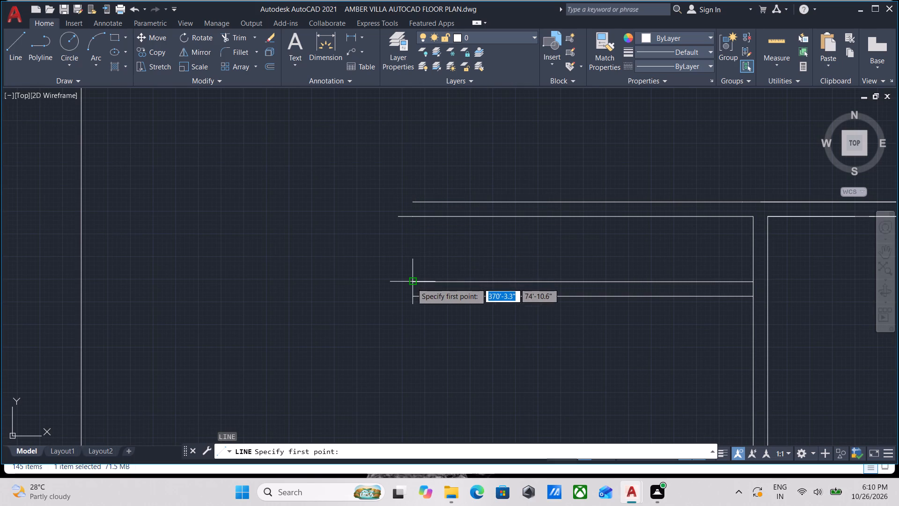
click(413, 202)
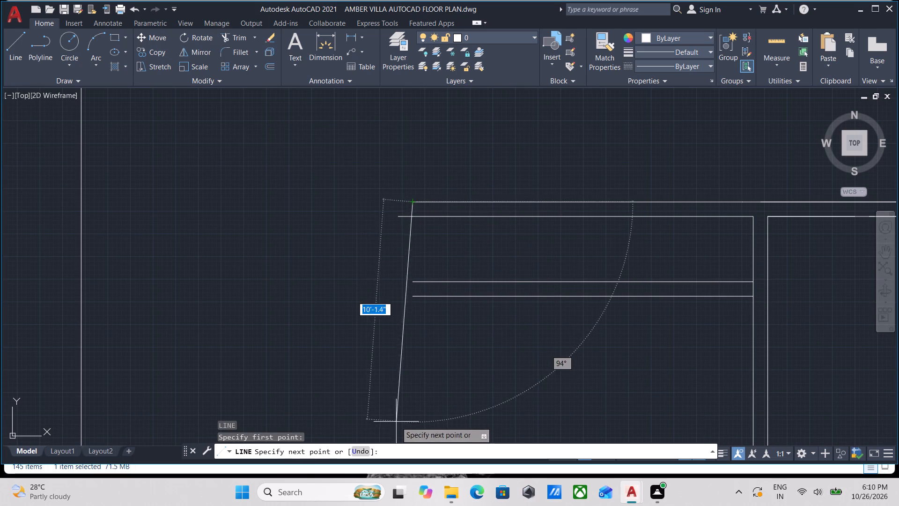
middle_drag(396, 422, 429, 184)
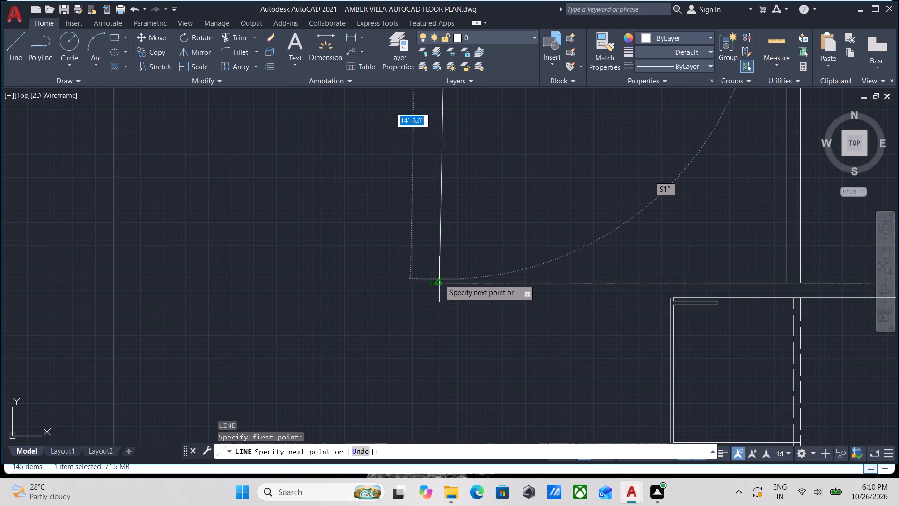
scroll(440, 279, down, 3)
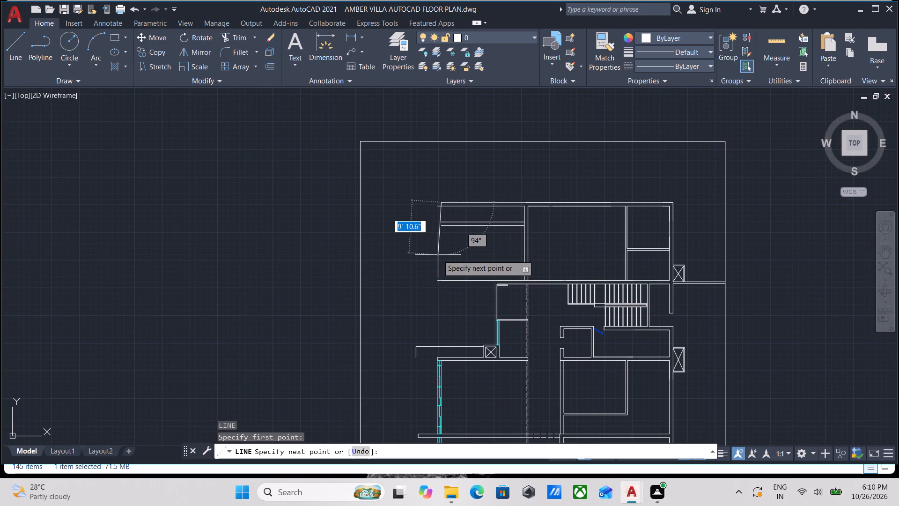
key(F8)
scroll(429, 267, up, 2)
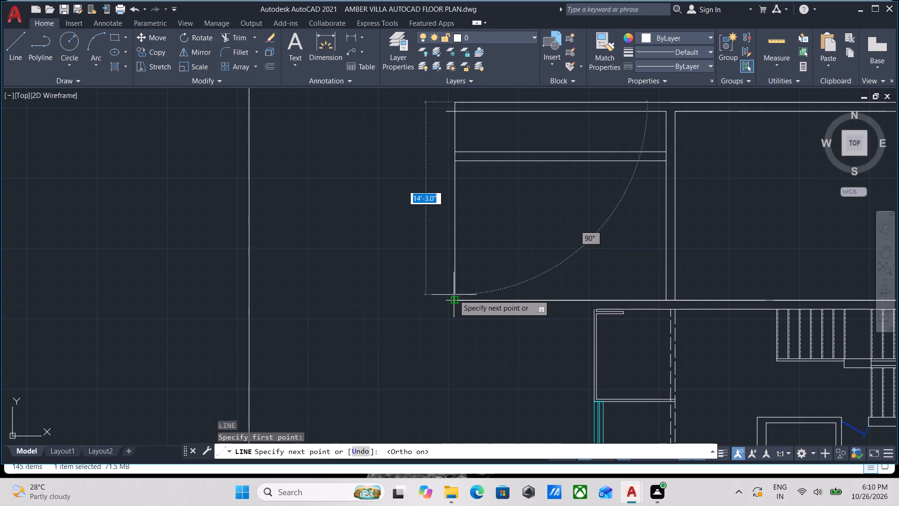
click(454, 298)
key(Escape)
Offset the new vertical line 8" west to form the outer face of the west wall.
scroll(463, 281, up, 2)
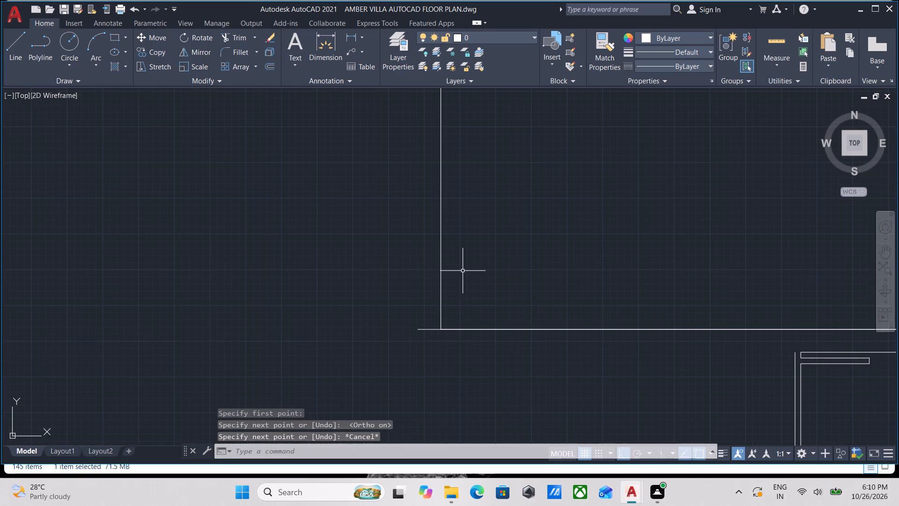
drag(463, 270, 457, 270)
click(425, 256)
middle_drag(427, 265, 458, 331)
scroll(460, 331, down, 3)
middle_drag(460, 331, 459, 361)
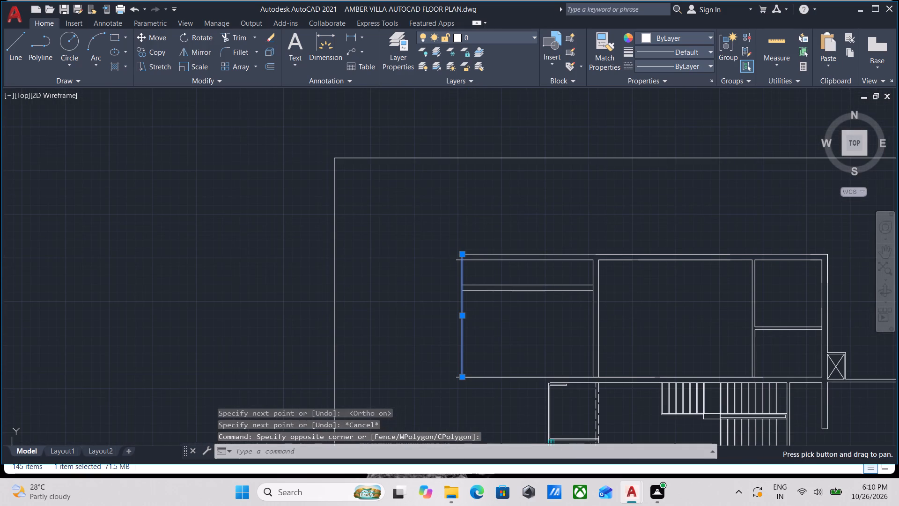
key(o)
key(Return)
click(462, 340)
click(439, 343)
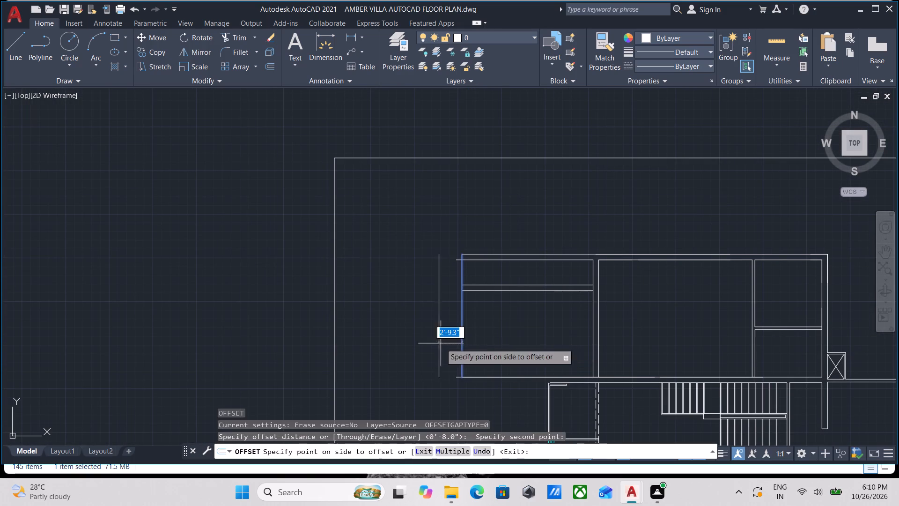
key(8)
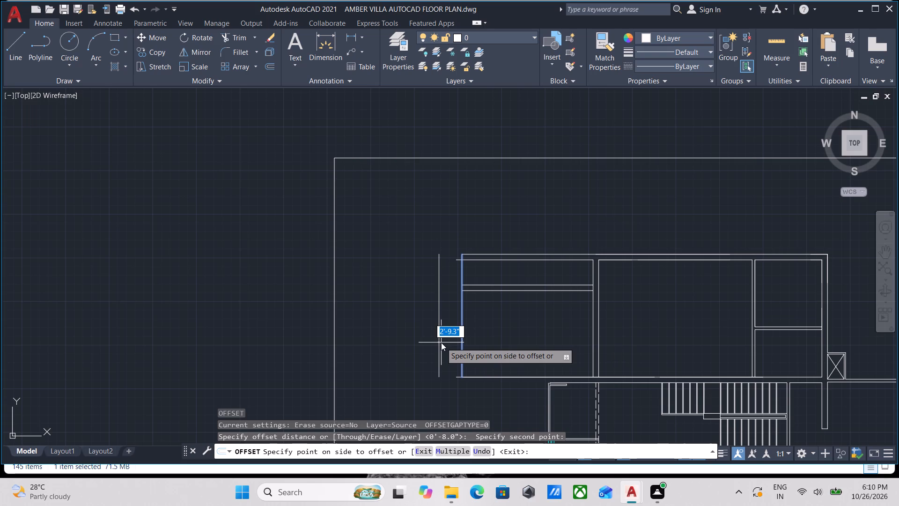
key(Return)
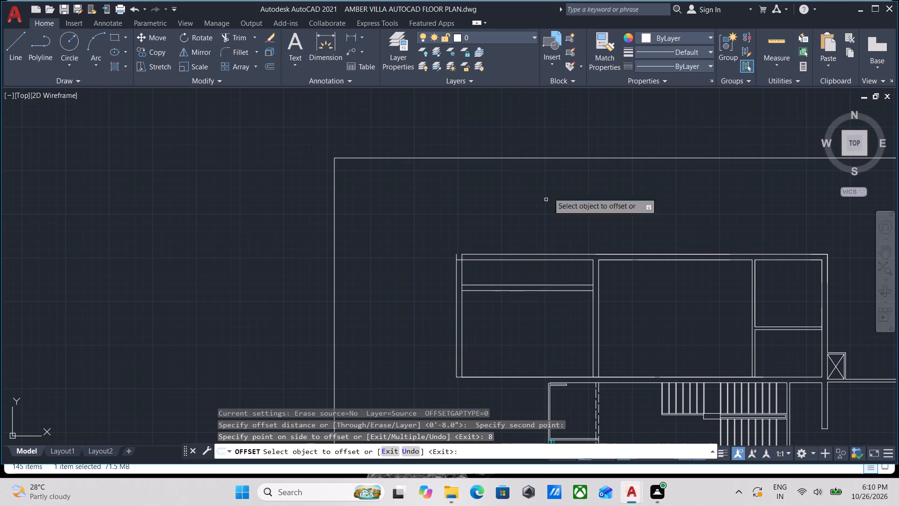
scroll(521, 231, up, 2)
middle_click(464, 292)
key(Escape)
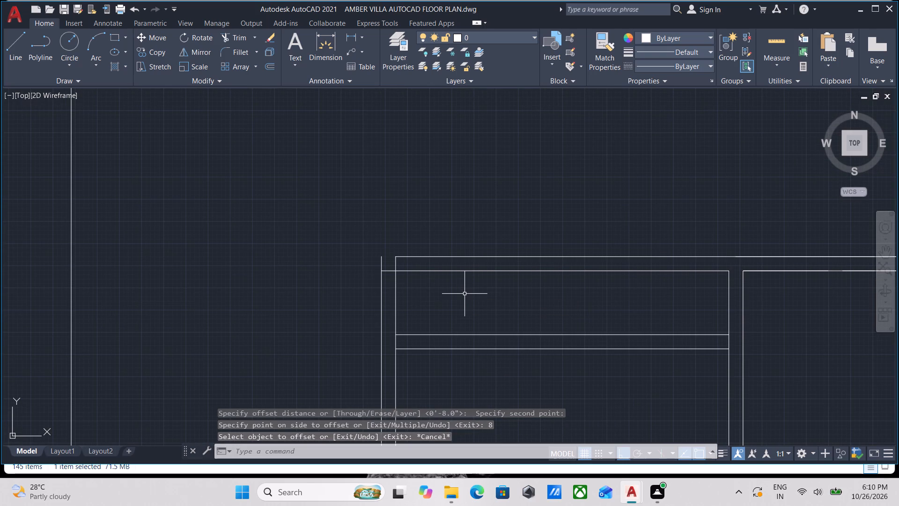
Fillet the west wall's outer line with the north wall's outer line into a square corner.
key(f)
key(Return)
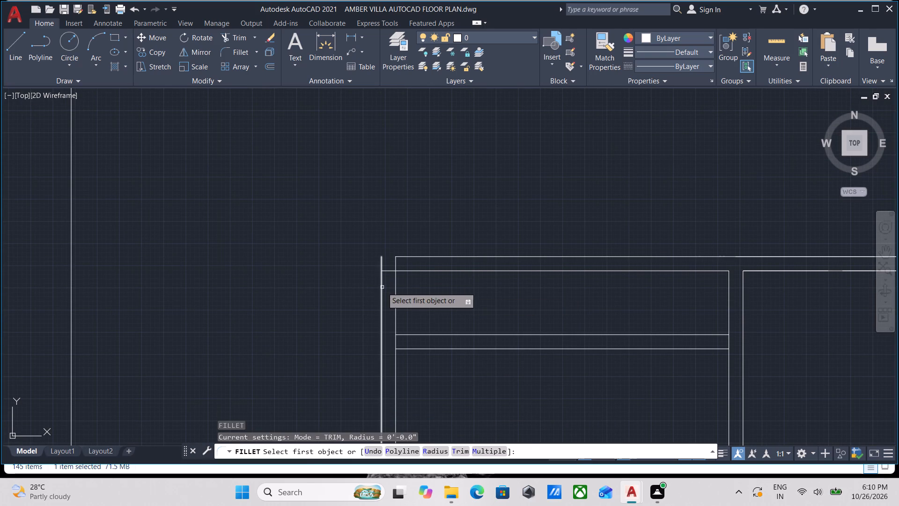
click(383, 287)
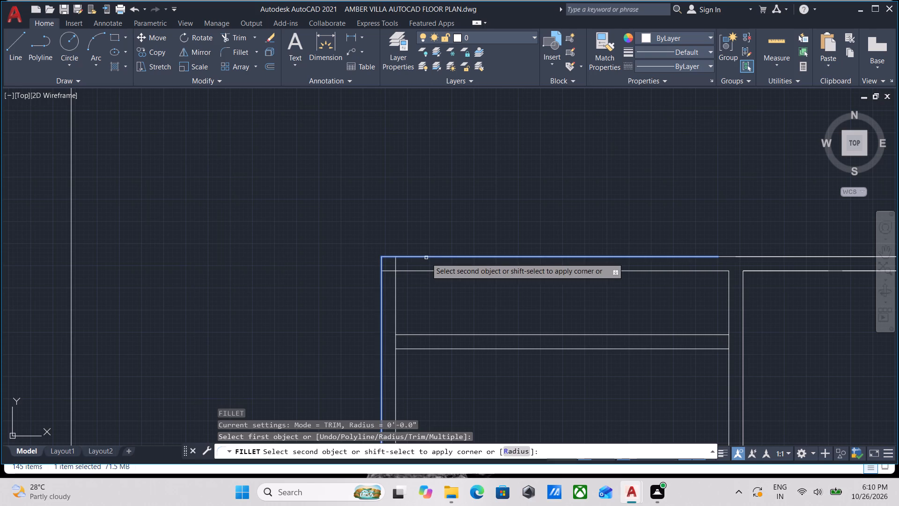
click(426, 258)
key(Escape)
Trim the inner wall lines that cross inside the northwest wall corner.
text(TR)
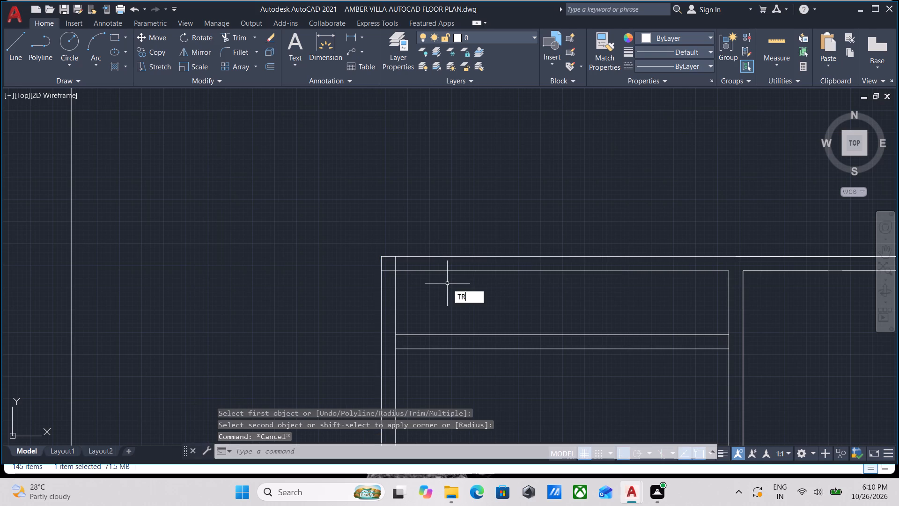
key(Return)
scroll(404, 260, up, 2)
click(404, 268)
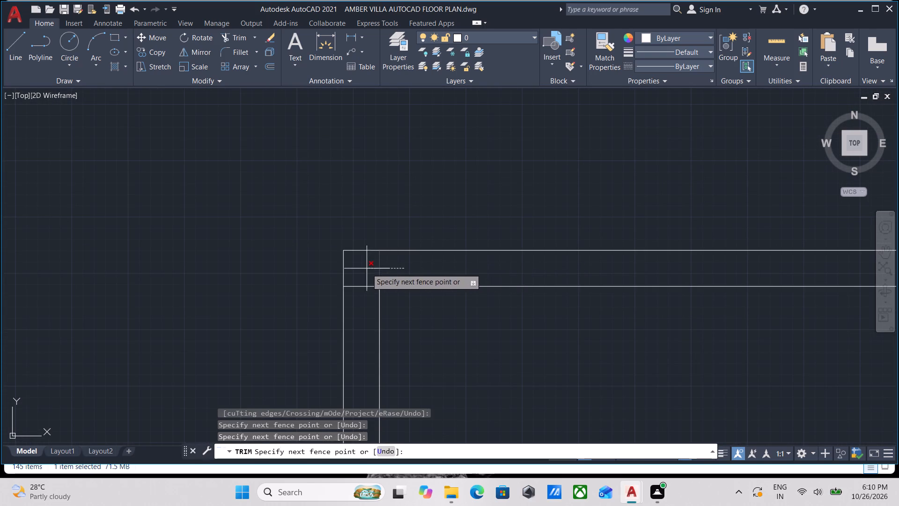
click(366, 268)
click(364, 273)
click(370, 316)
Trim the west wall's inner line between the two faces of the west room's horizontal wall.
scroll(398, 293, down, 2)
middle_drag(399, 296, 411, 201)
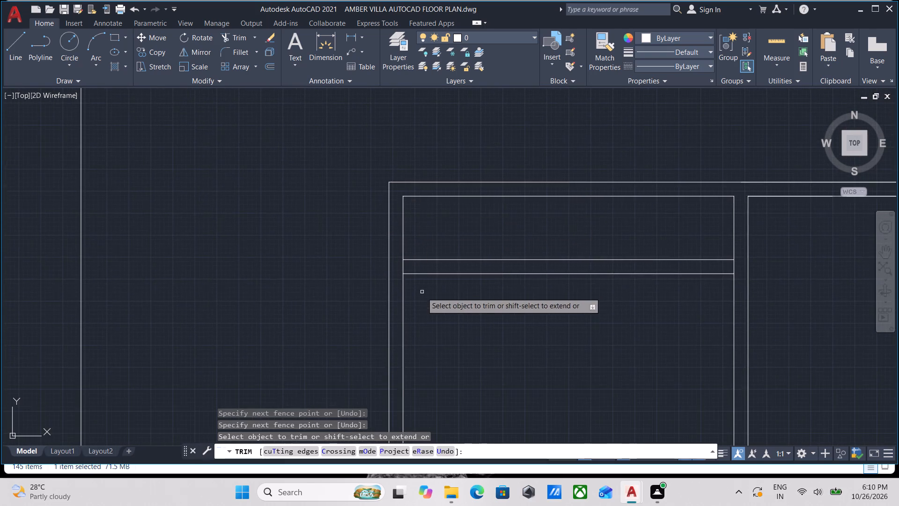
scroll(422, 292, up, 2)
click(378, 228)
click(366, 228)
scroll(366, 228, down, 3)
key(Escape)
Measure the inside dimensions of the west room below its horizontal wall.
scroll(419, 284, down, 1)
middle_drag(419, 284, 427, 231)
scroll(422, 300, up, 2)
scroll(413, 285, down, 2)
middle_drag(413, 285, 419, 331)
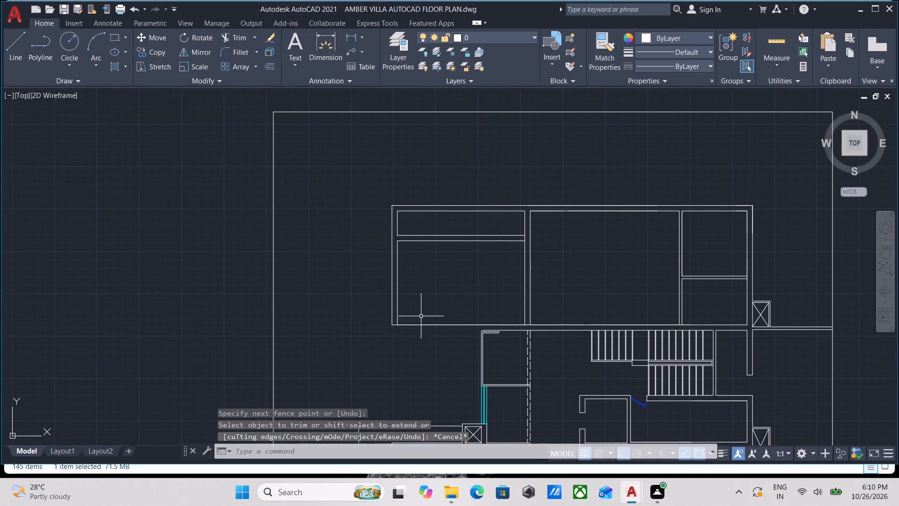
text(MEA)
key(Return)
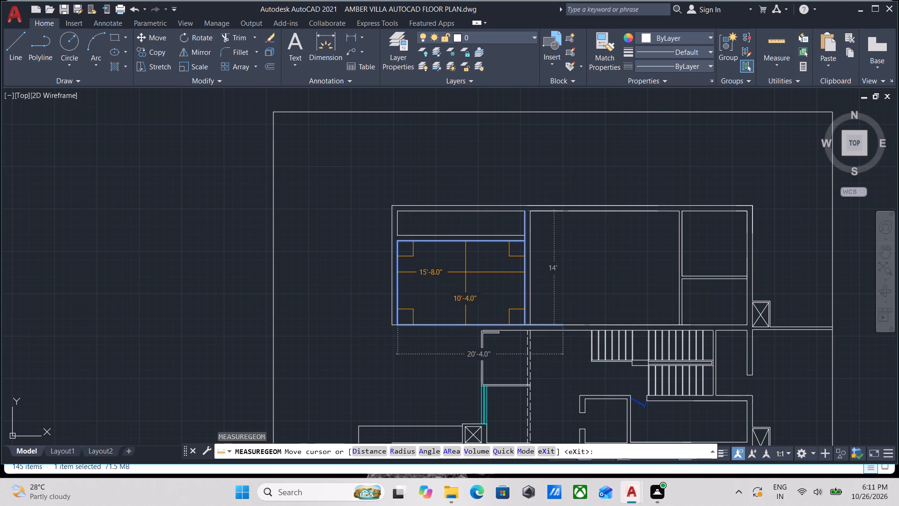
key(Escape)
Erase the short vertical partition and the dashed lines south of the west room, west of the stairs.
scroll(449, 353, up, 2)
middle_drag(448, 325, 372, 341)
scroll(527, 394, down, 2)
middle_drag(525, 379, 530, 310)
click(564, 324)
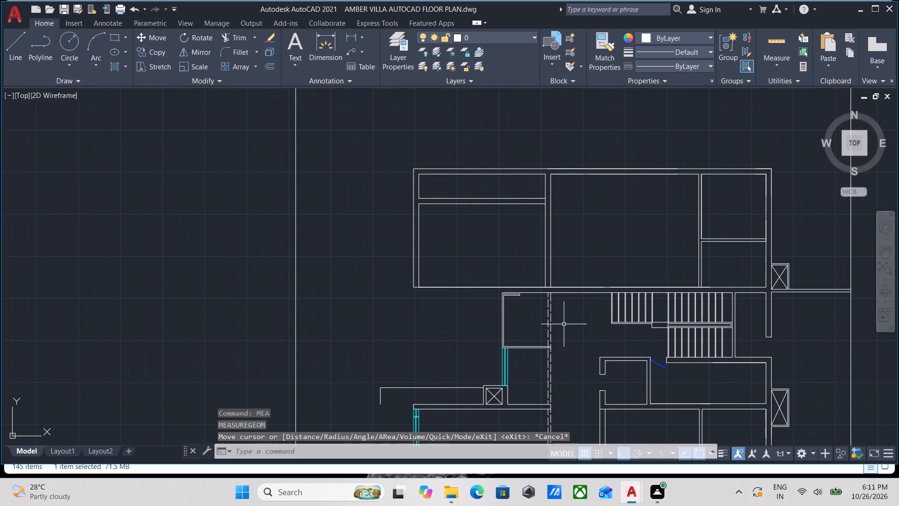
click(472, 298)
right_click(472, 298)
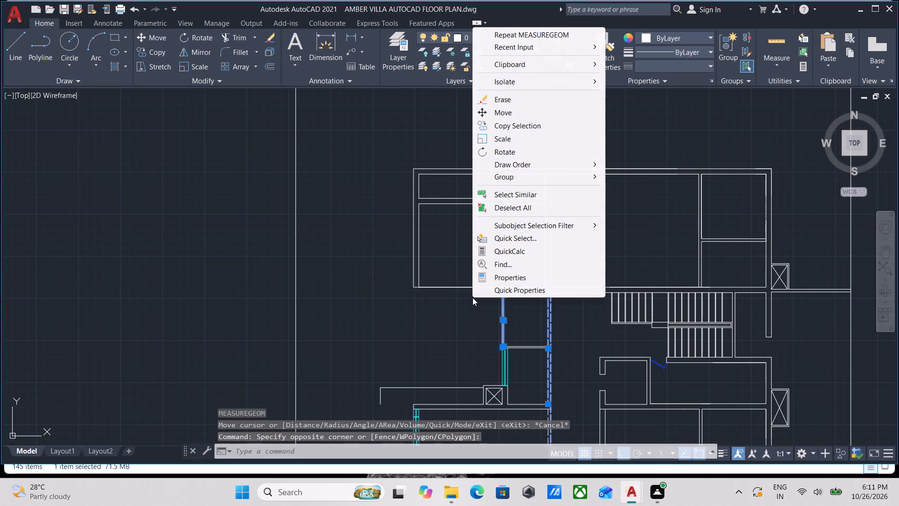
click(521, 96)
Erase the remaining short horizontal wall and the glass panel below it, above the crossed box.
scroll(511, 304, down, 1)
middle_drag(510, 302, 510, 290)
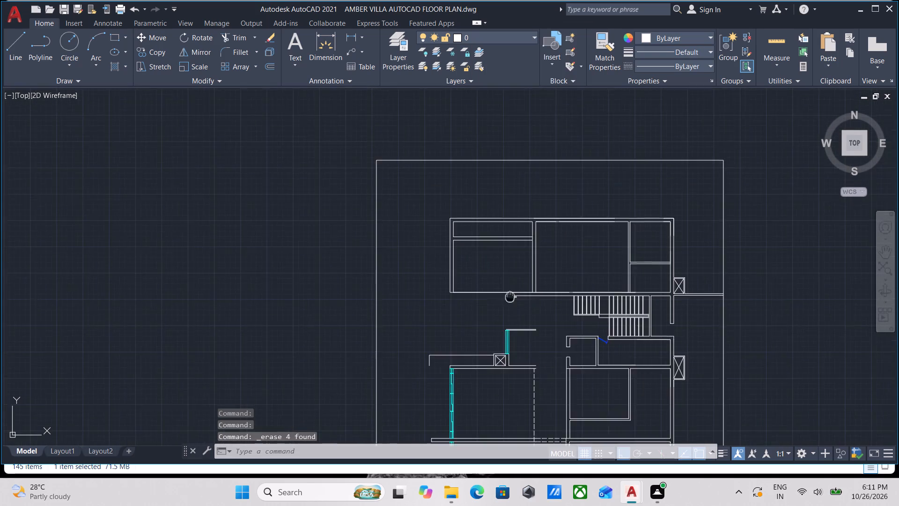
middle_drag(510, 290, 504, 208)
scroll(516, 245, up, 2)
click(522, 260)
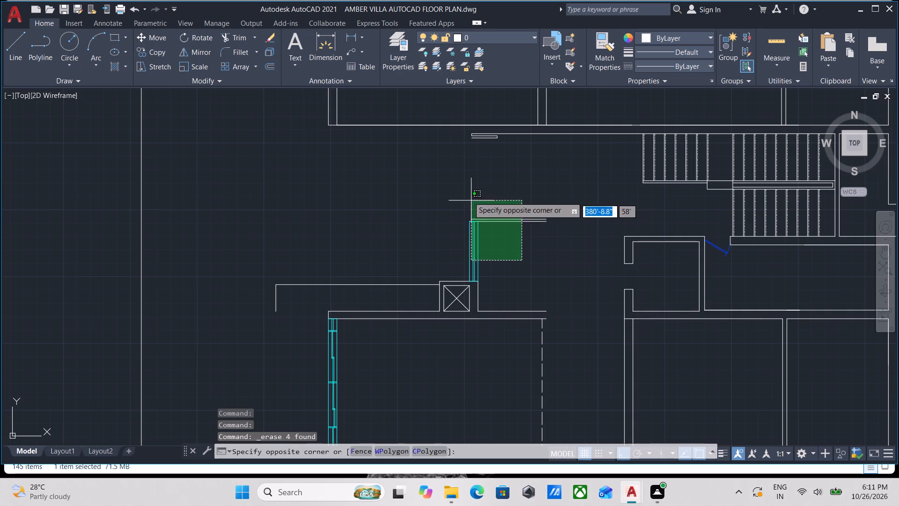
click(427, 162)
right_click(427, 162)
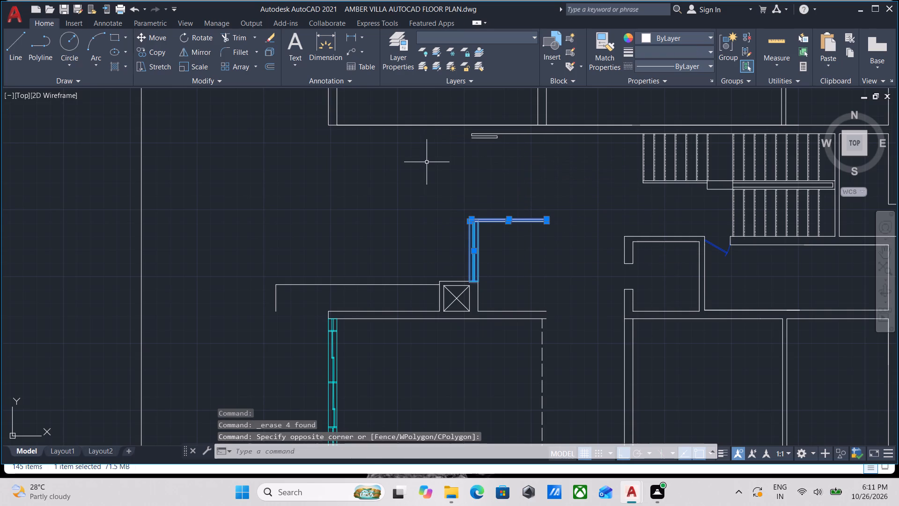
click(444, 229)
Erase the two lines of the L-shaped outline west of the crossed box.
scroll(444, 229, down, 1)
middle_drag(444, 229, 462, 304)
scroll(391, 331, up, 1)
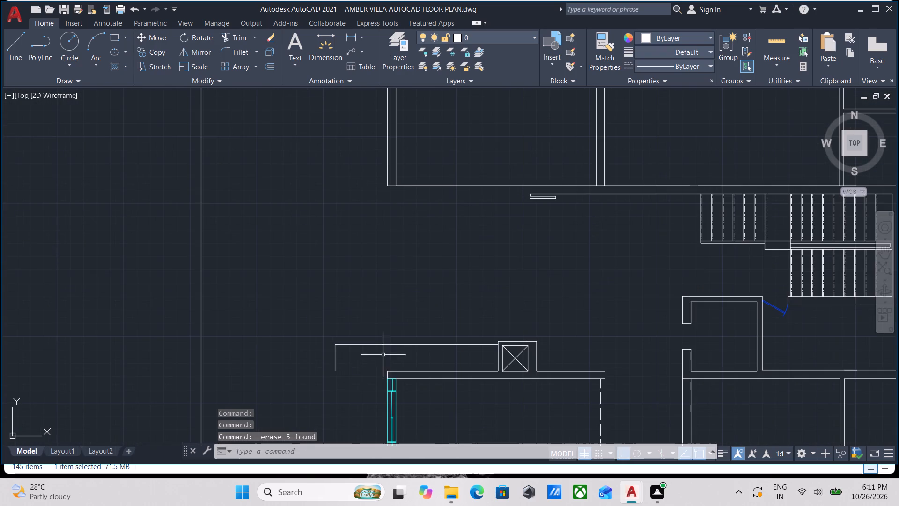
click(352, 355)
click(329, 322)
right_click(329, 322)
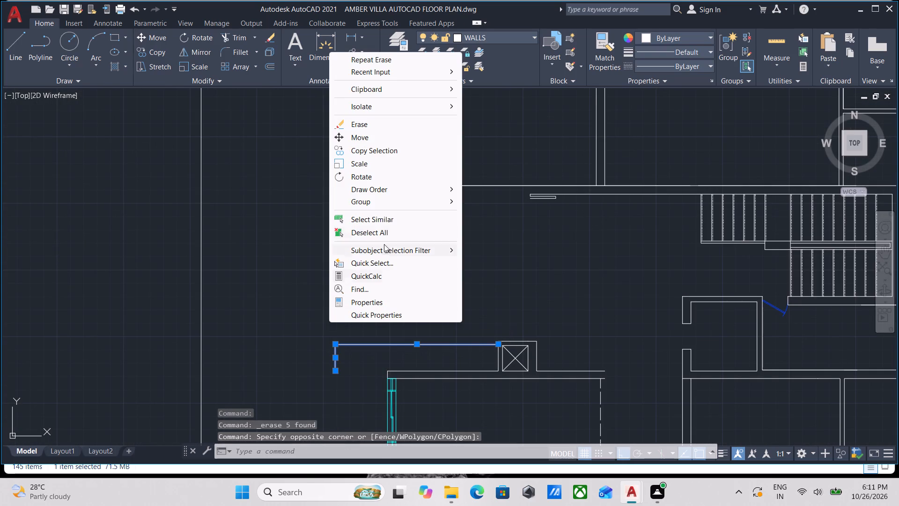
click(374, 126)
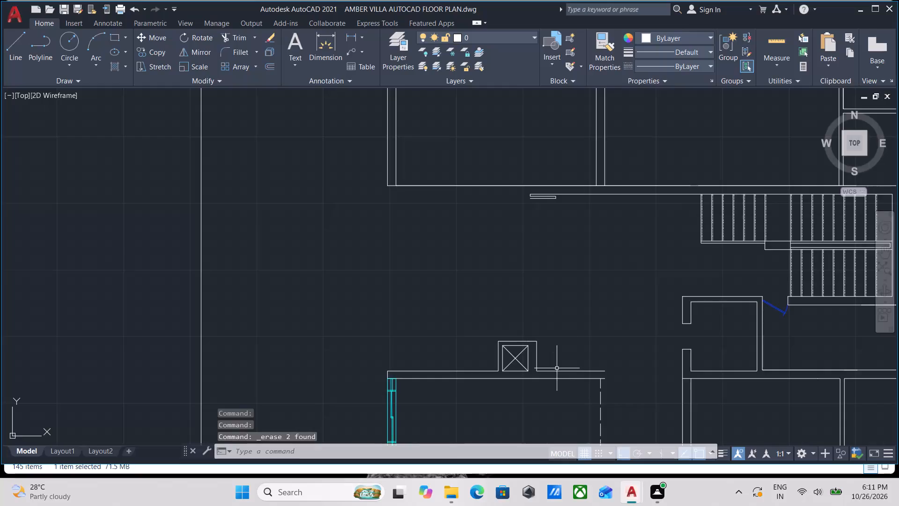
Erase the crossed duct box and its surrounding outline on the horizontal wall south of the west room.
click(569, 353)
click(432, 285)
middle_drag(432, 285, 449, 317)
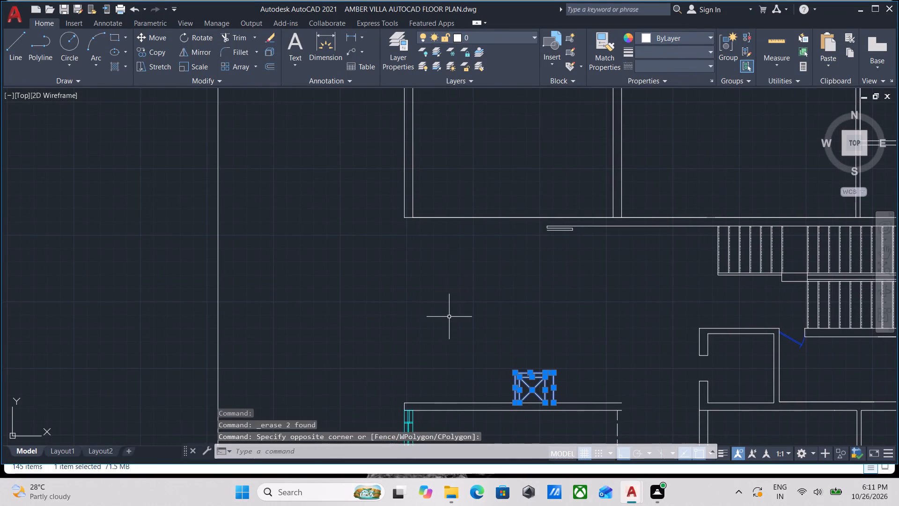
right_click(449, 317)
click(491, 119)
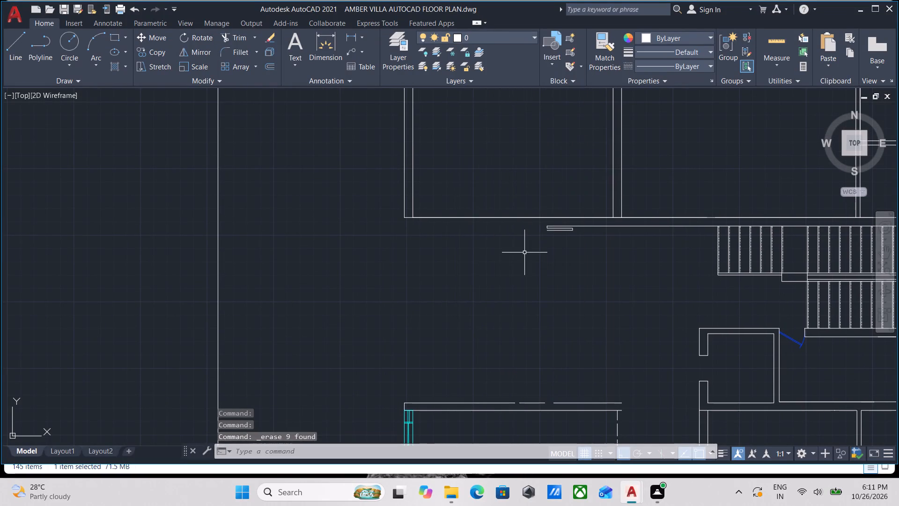
Erase the small thin panel at the west end of the wall line below the west room.
middle_drag(524, 253, 503, 315)
scroll(519, 313, up, 1)
scroll(556, 295, up, 1)
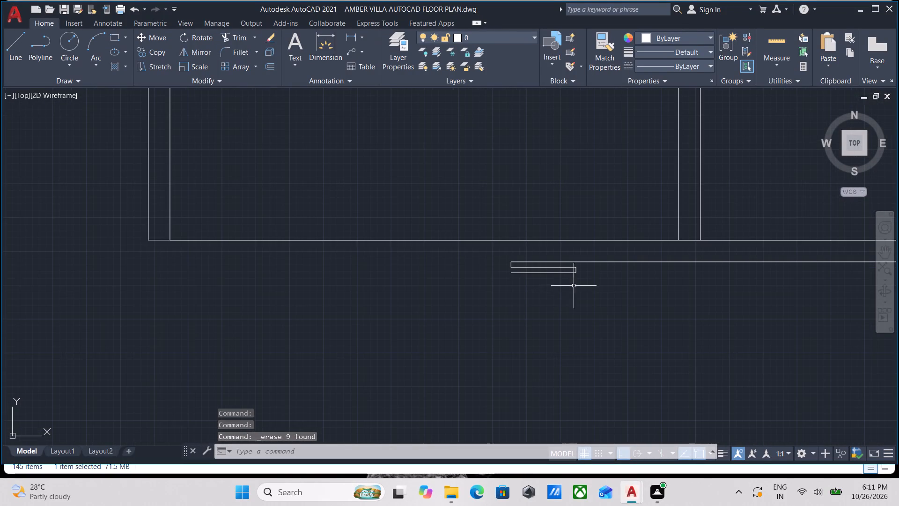
click(588, 281)
click(487, 264)
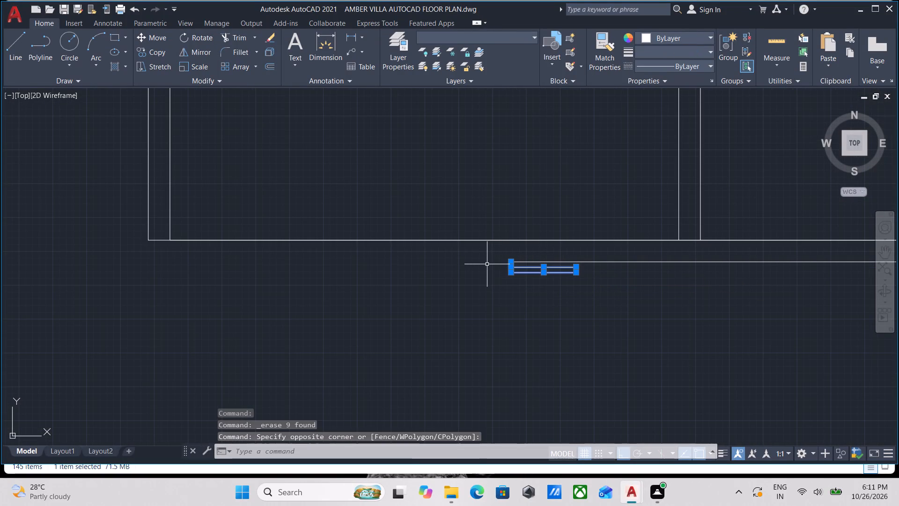
right_click(485, 264)
click(511, 274)
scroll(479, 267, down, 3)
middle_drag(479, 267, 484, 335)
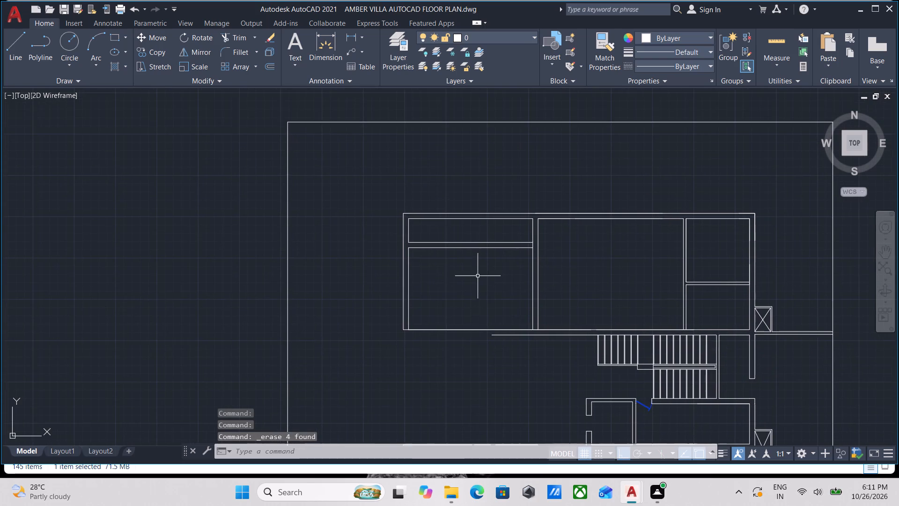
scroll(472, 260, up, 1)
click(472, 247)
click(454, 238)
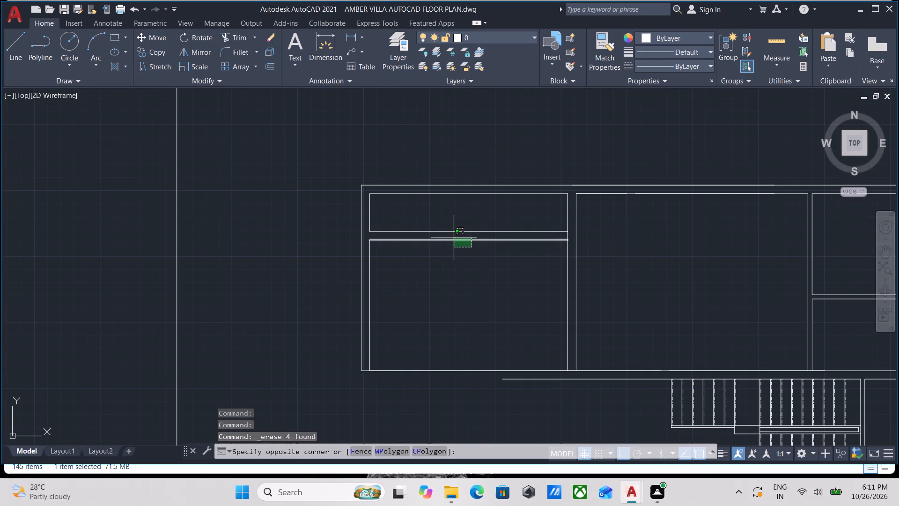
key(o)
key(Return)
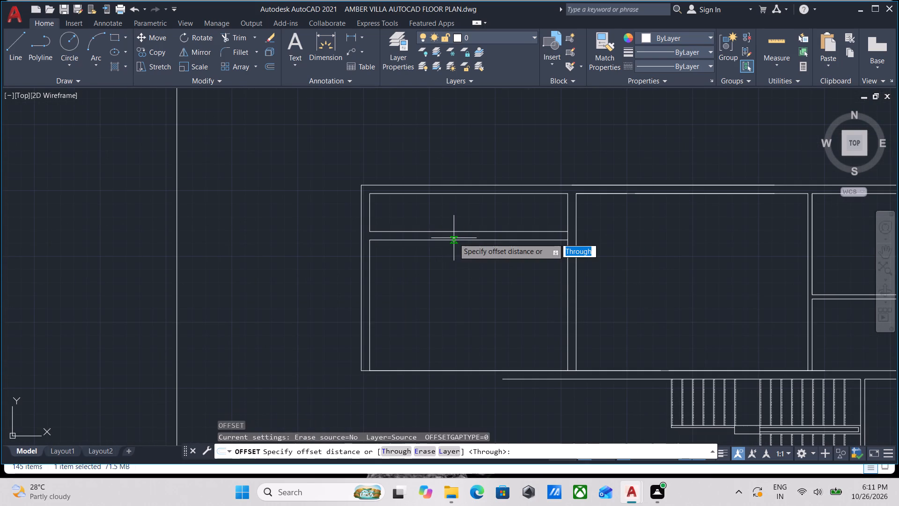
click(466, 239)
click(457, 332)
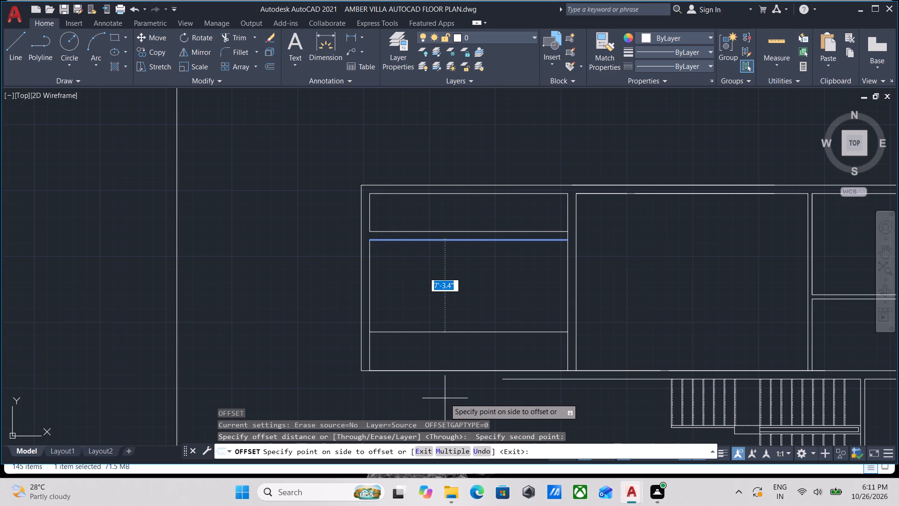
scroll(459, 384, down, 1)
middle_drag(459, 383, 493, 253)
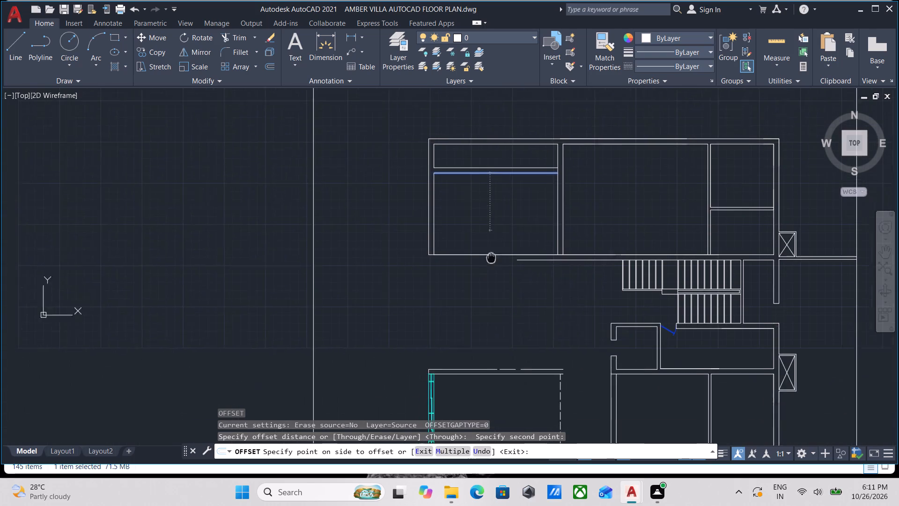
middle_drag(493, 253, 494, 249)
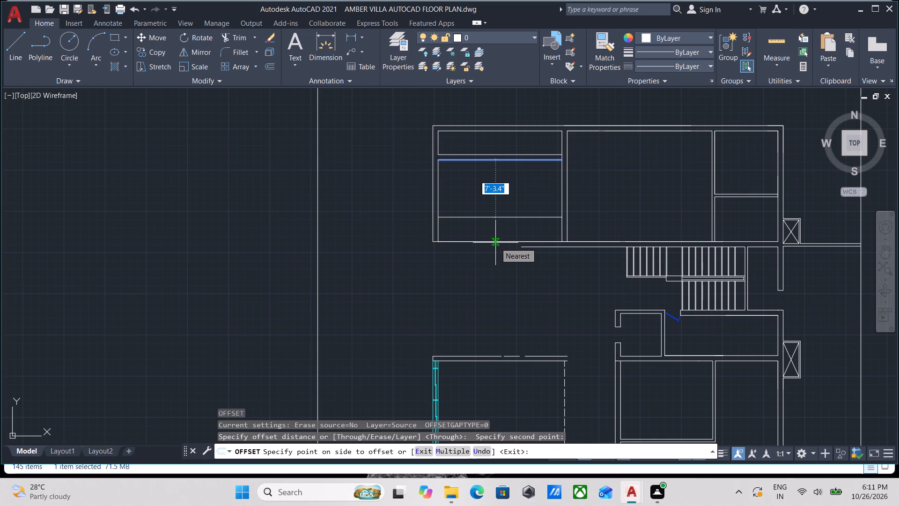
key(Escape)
Trim away the west room's south wall line between its west and east walls.
scroll(509, 259, up, 2)
middle_drag(510, 259, 433, 278)
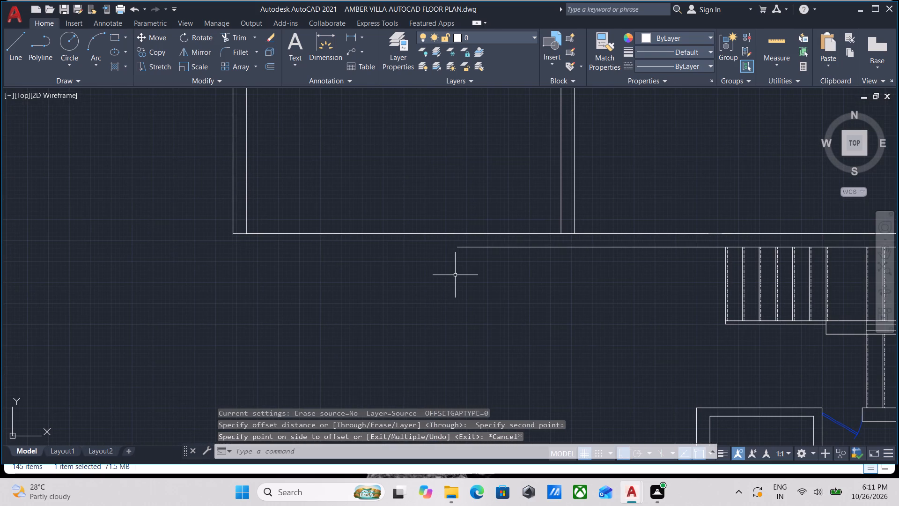
text(TR)
key(Return)
click(442, 262)
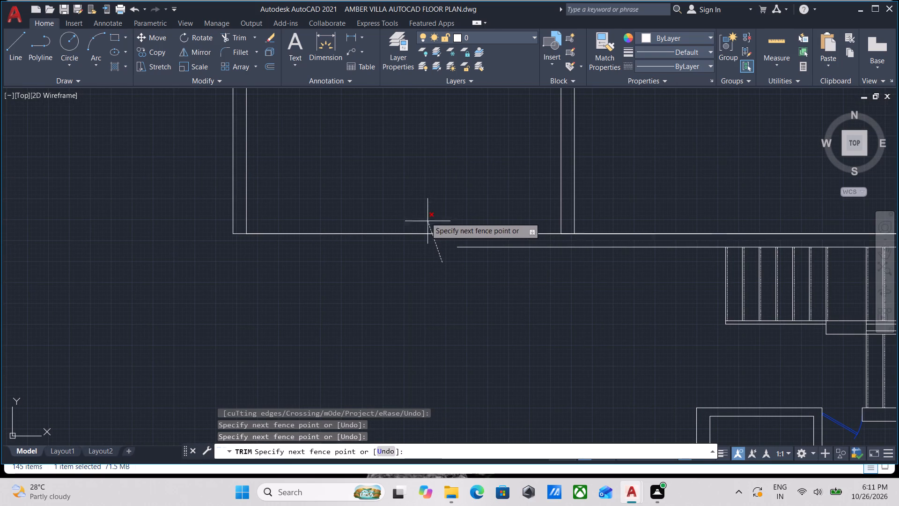
click(425, 208)
scroll(499, 272, down, 2)
middle_drag(504, 272, 496, 293)
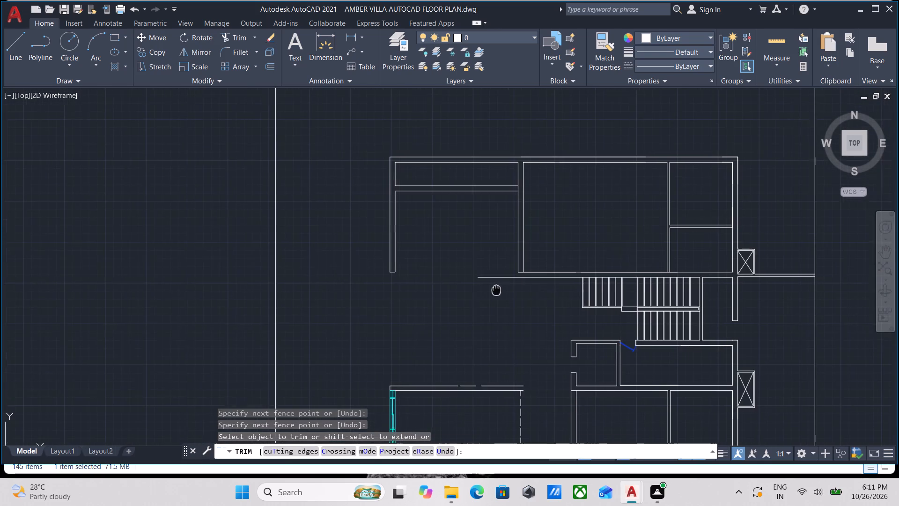
middle_drag(496, 293, 496, 295)
key(Escape)
Extend both lines of the west room's east wall south to the lower wall line.
scroll(533, 282, up, 2)
text(EX)
key(Return)
scroll(492, 257, up, 1)
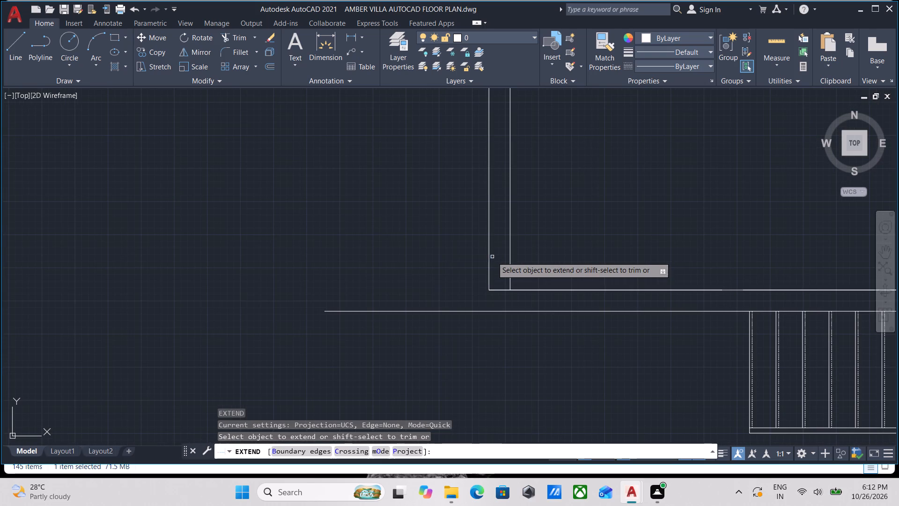
click(488, 265)
click(511, 268)
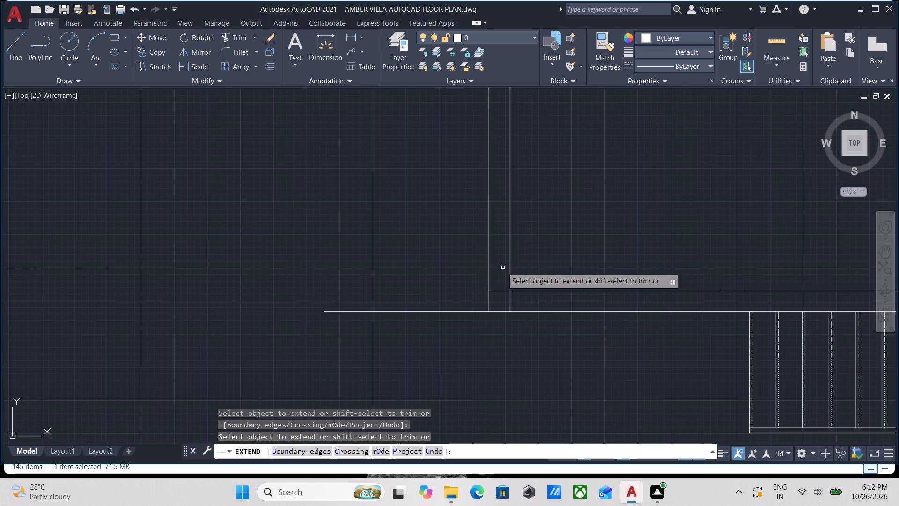
key(Escape)
Trim the part of the lower wall line that projects west of the west room's east wall.
text(TR)
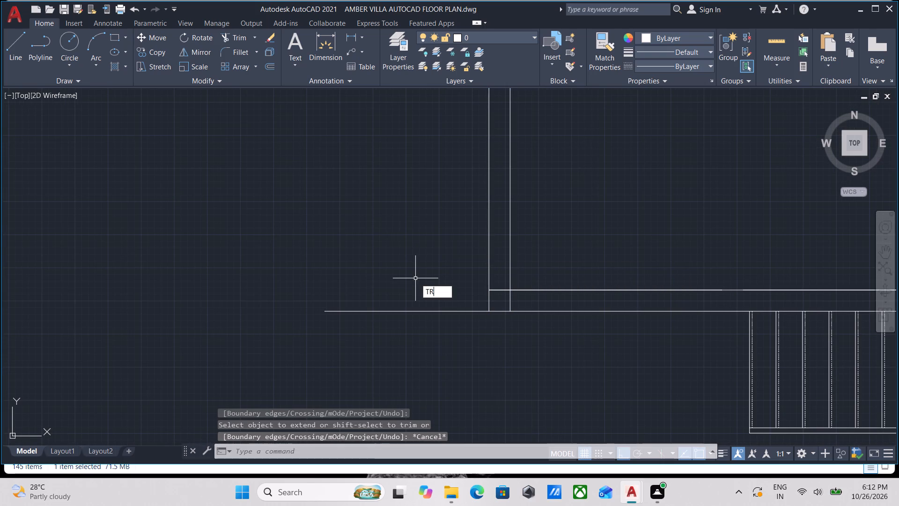
key(Return)
drag(425, 343, 427, 338)
click(435, 262)
key(Escape)
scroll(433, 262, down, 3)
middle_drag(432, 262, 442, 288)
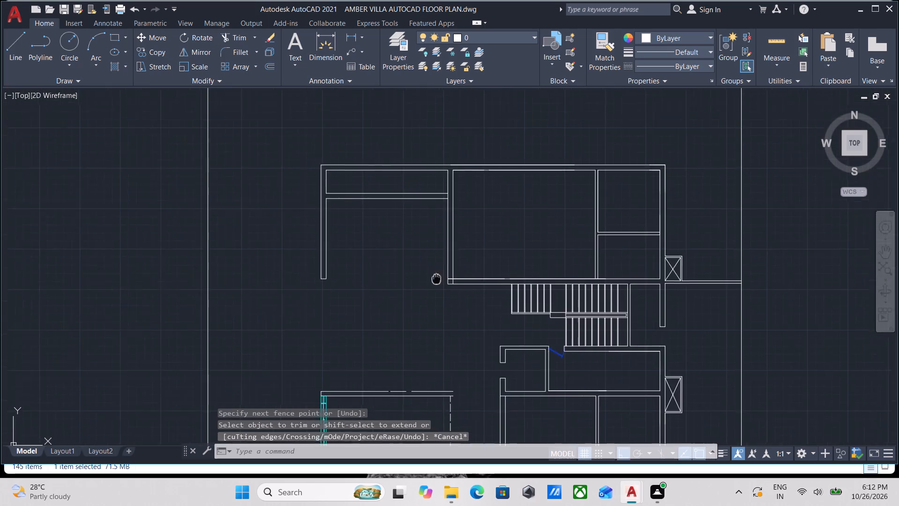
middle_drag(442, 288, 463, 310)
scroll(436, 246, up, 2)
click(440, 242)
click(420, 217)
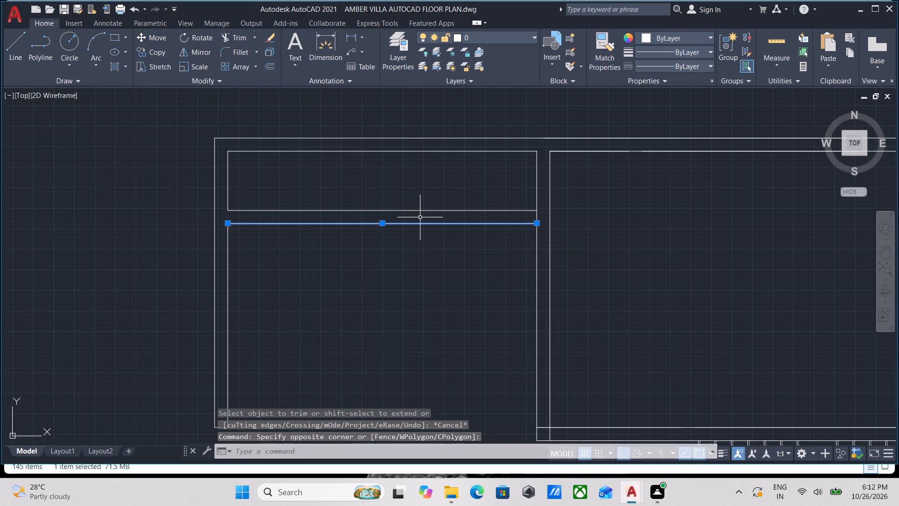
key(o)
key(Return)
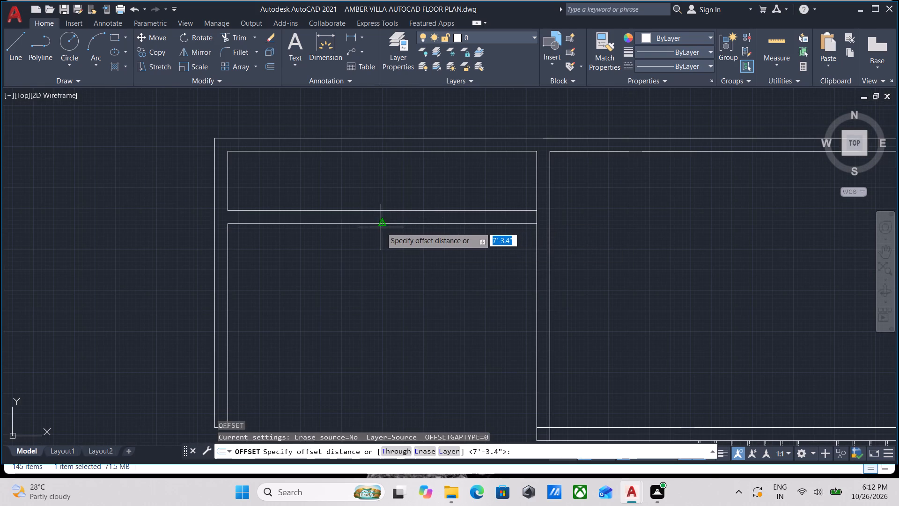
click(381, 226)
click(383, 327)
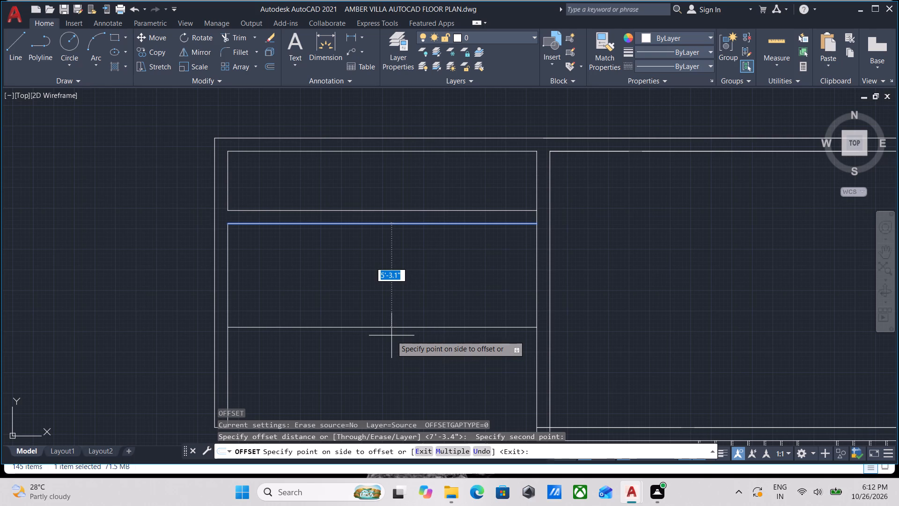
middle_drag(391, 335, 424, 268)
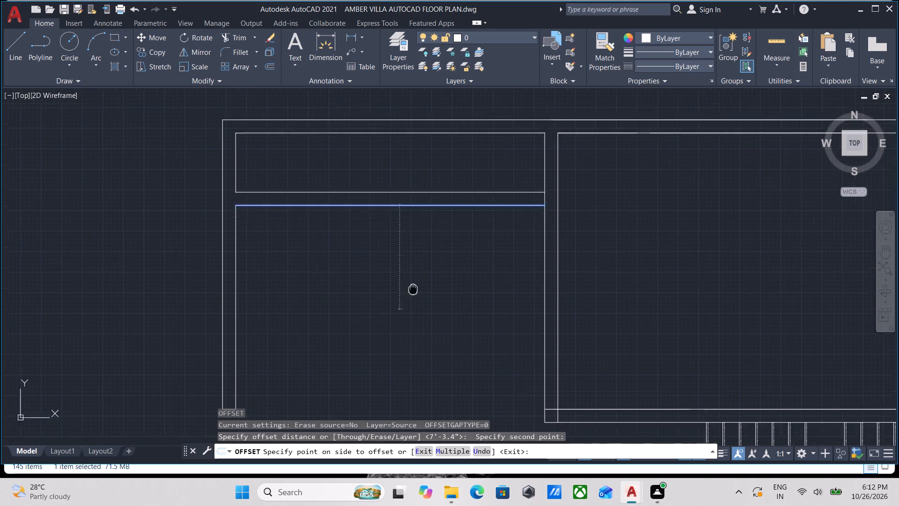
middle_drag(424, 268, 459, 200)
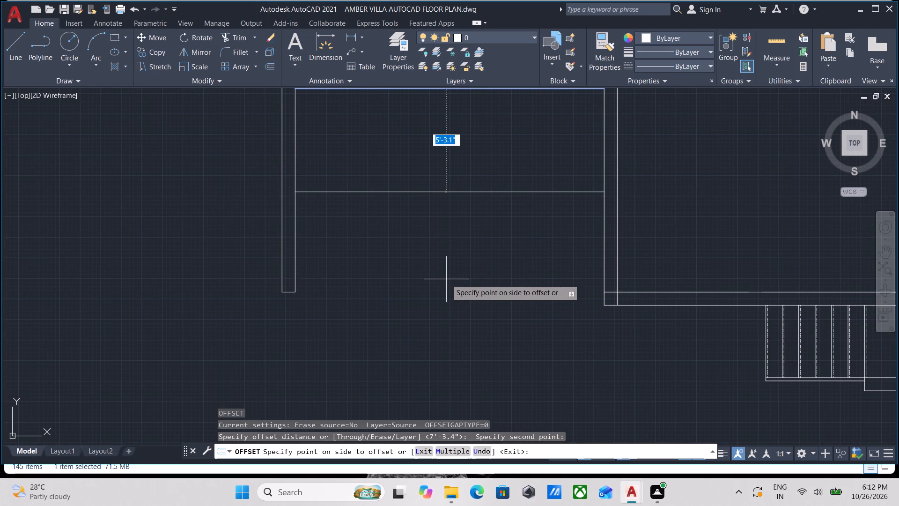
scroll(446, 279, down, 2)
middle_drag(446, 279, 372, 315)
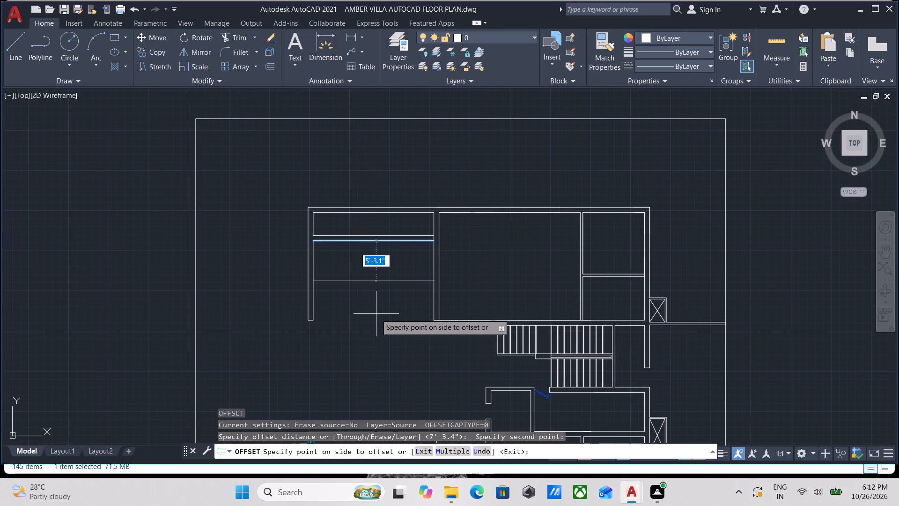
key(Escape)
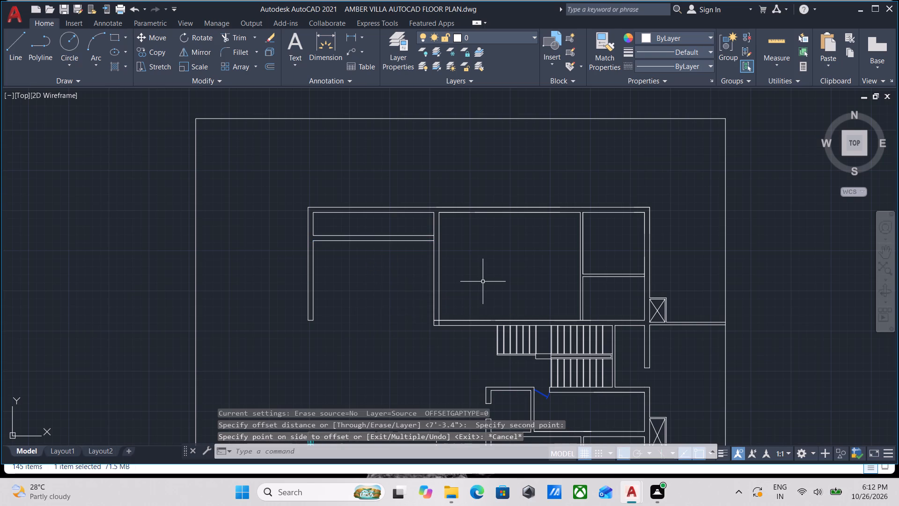
Measure the inside width and depth of the west room, which is open on its south side.
text(MEA)
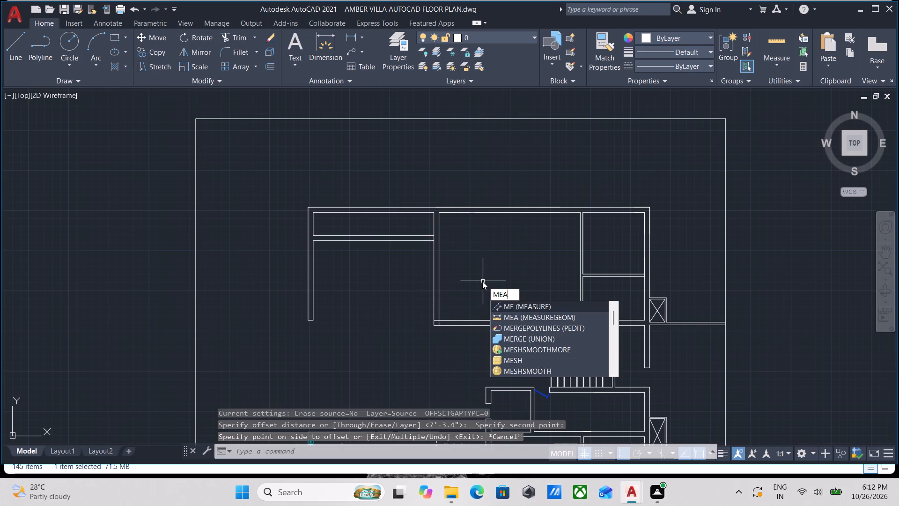
key(Return)
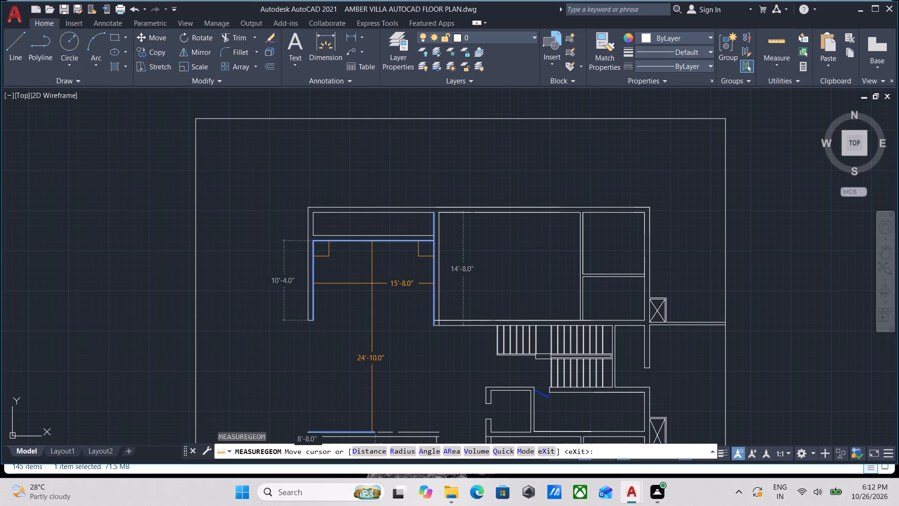
key(Escape)
Offset the lower line of the west room's horizontal wall 14' to the south.
scroll(379, 252, up, 2)
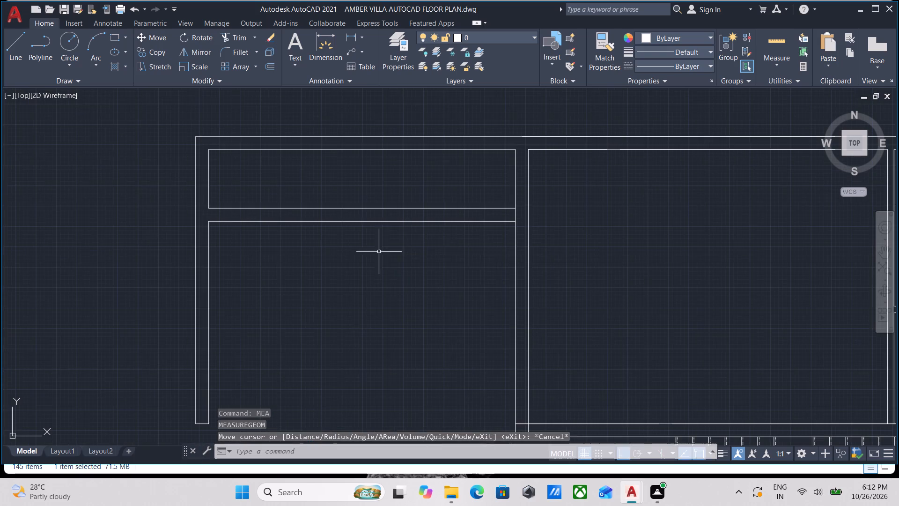
click(387, 247)
click(365, 215)
key(o)
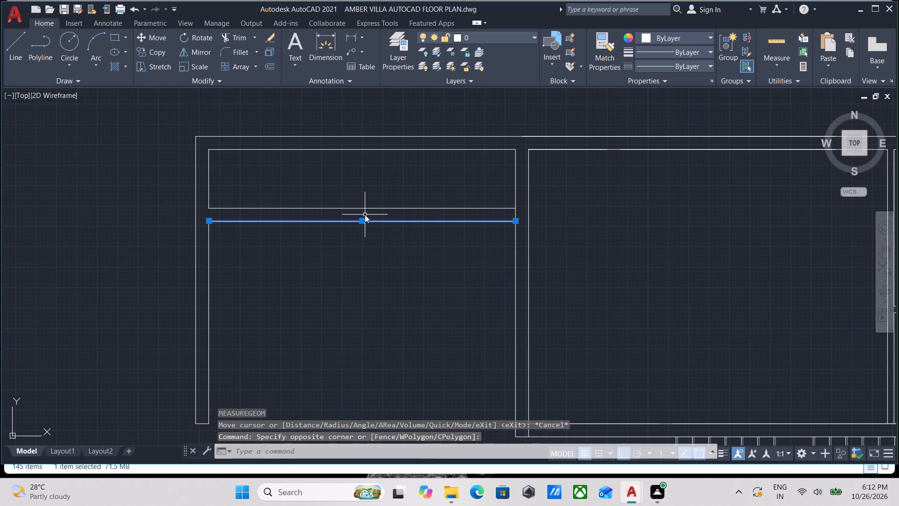
key(Return)
click(366, 221)
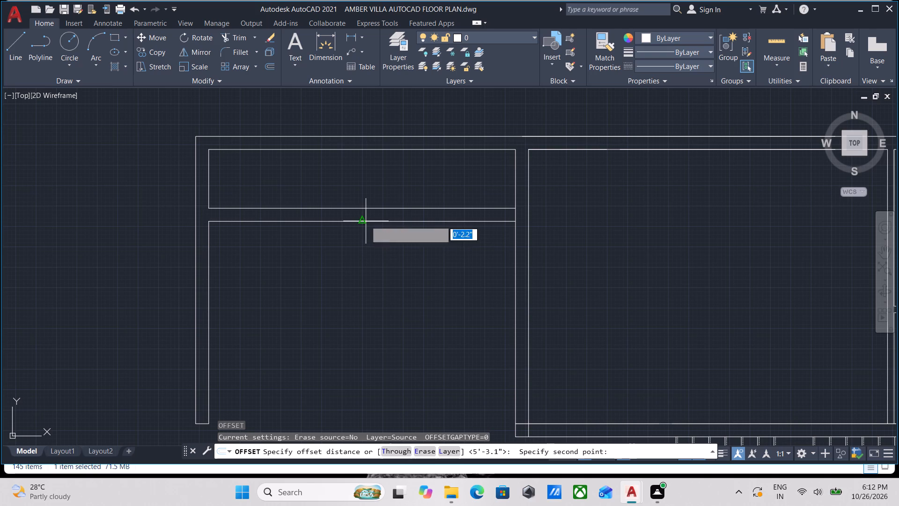
drag(343, 344, 359, 316)
middle_drag(355, 356, 361, 327)
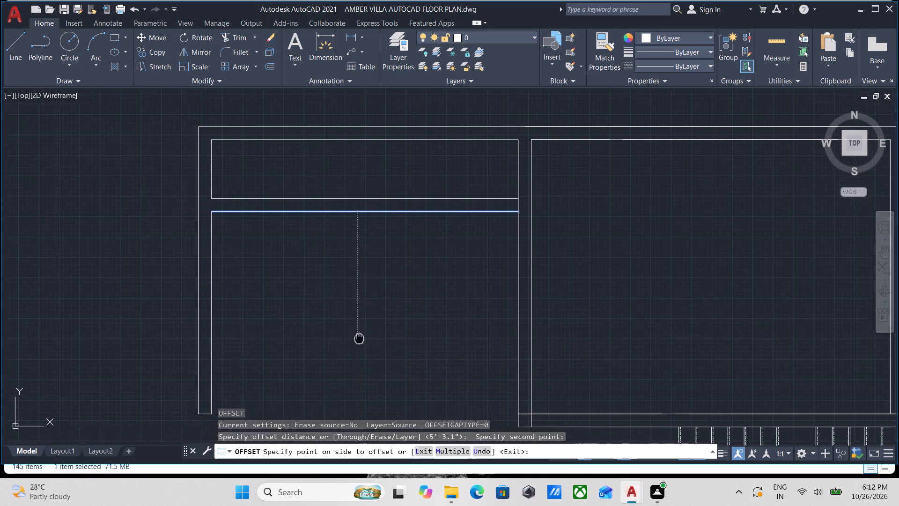
middle_drag(361, 327, 364, 236)
scroll(365, 245, down, 7)
scroll(373, 275, up, 1)
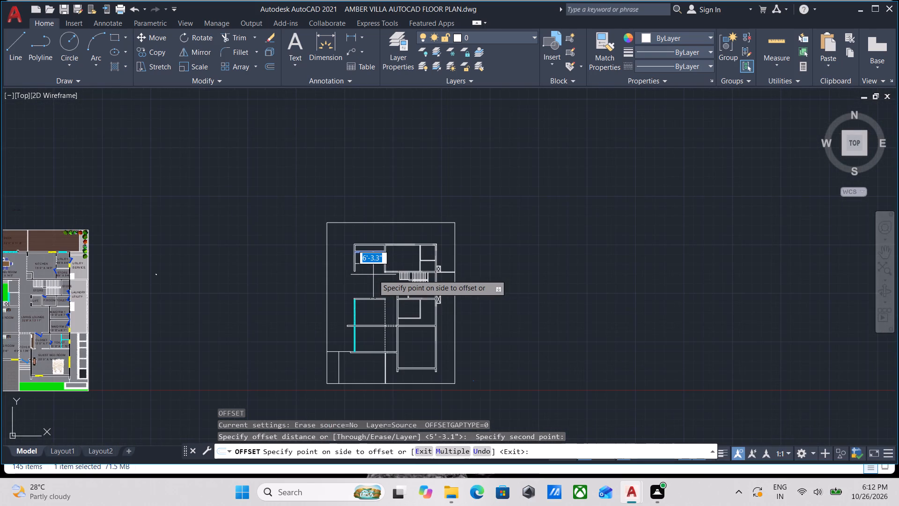
middle_drag(373, 275, 505, 272)
scroll(505, 272, up, 2)
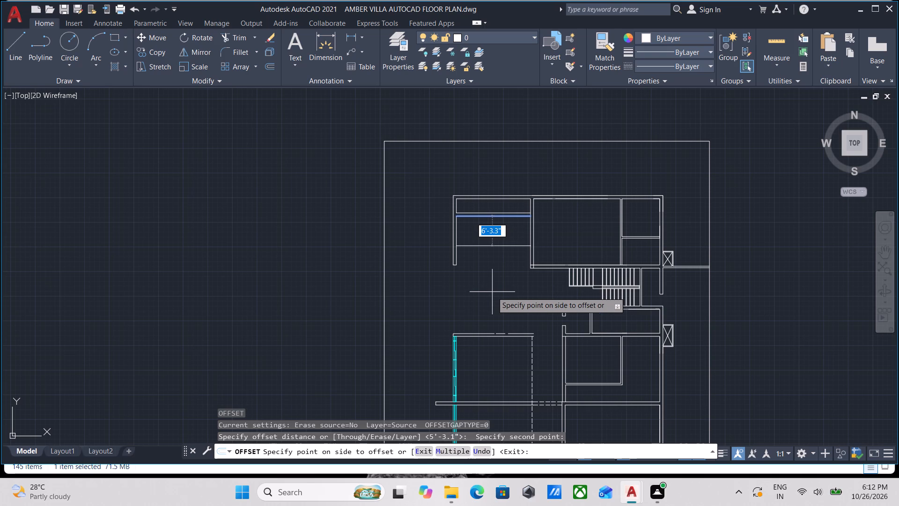
text(14)
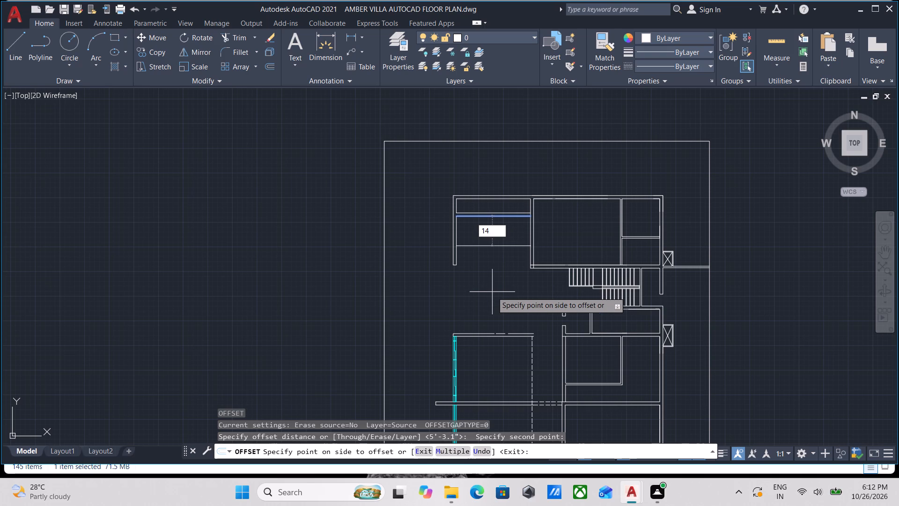
key(apostrophe)
key(Return)
Offset the new 14' line 4" to the south to form the west room's south wall.
scroll(494, 292, down, 1)
middle_drag(494, 292, 496, 257)
scroll(496, 257, up, 2)
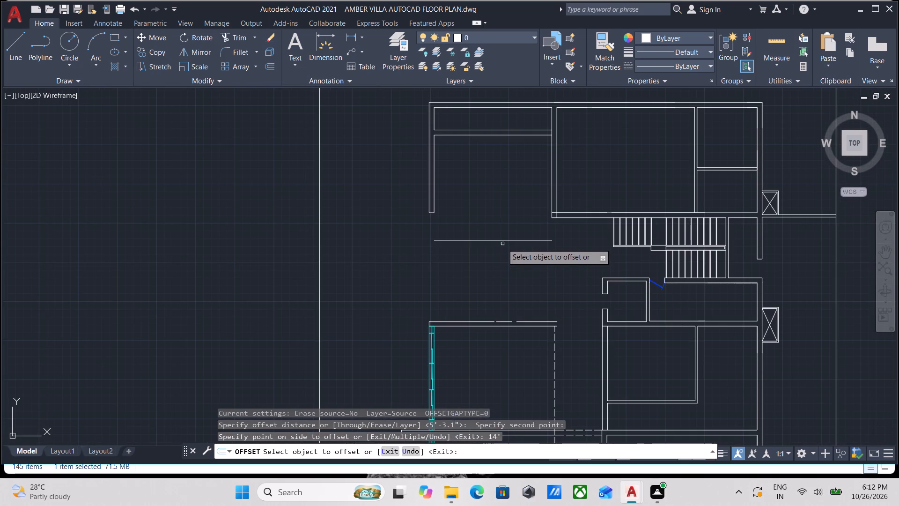
click(502, 241)
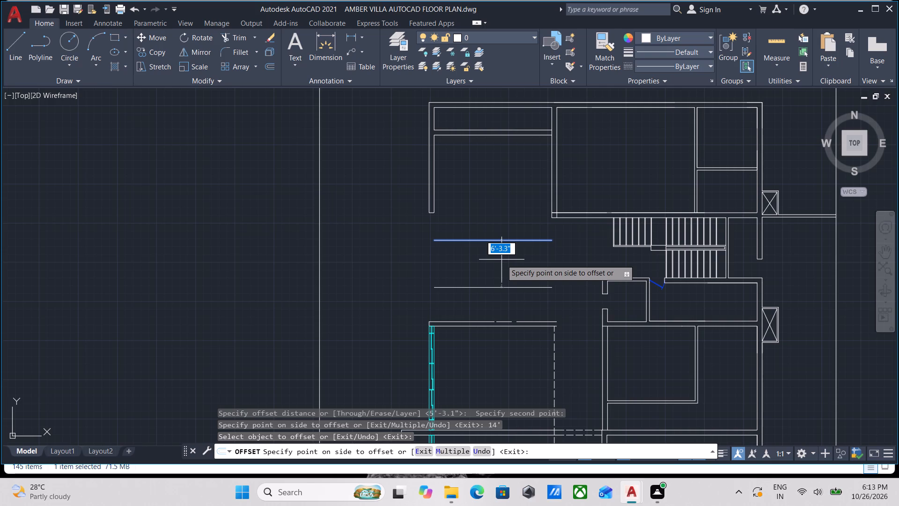
key(4)
key(shift+quotedbl)
key(Return)
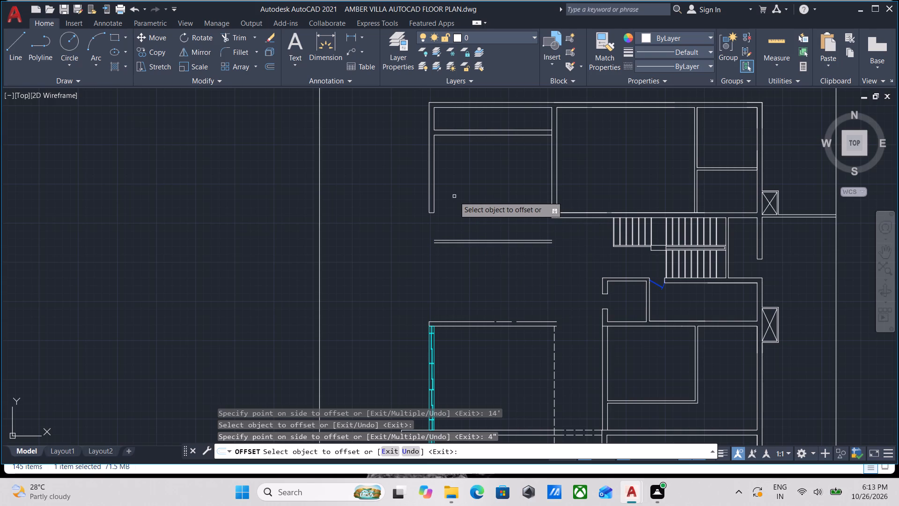
scroll(499, 263, down, 1)
middle_drag(499, 263, 477, 223)
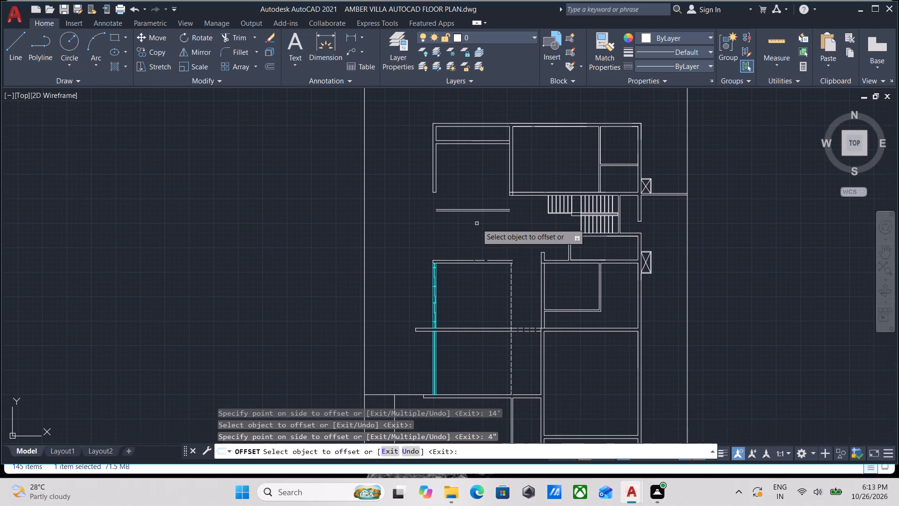
key(Escape)
Erase the old horizontal wall, dashed line and upper glass panel south of the west room, including the small leftover panel fragment.
click(523, 248)
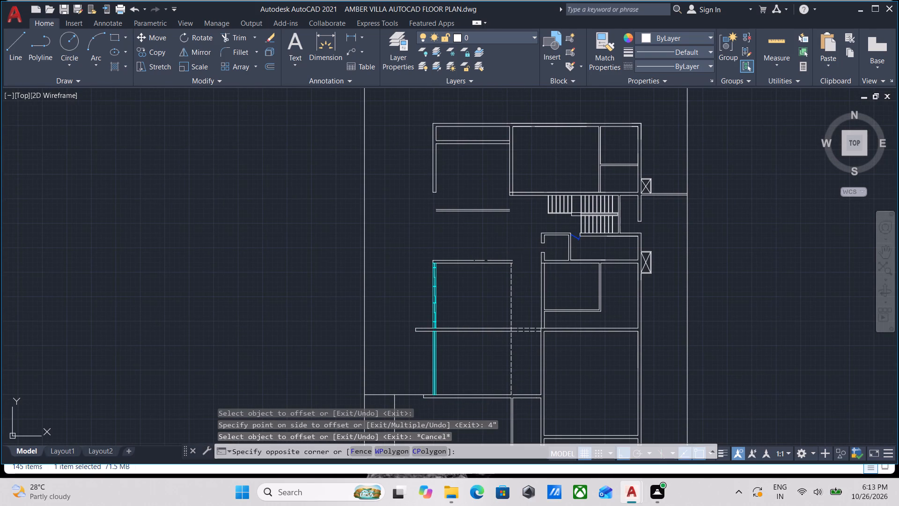
click(408, 275)
right_click(408, 275)
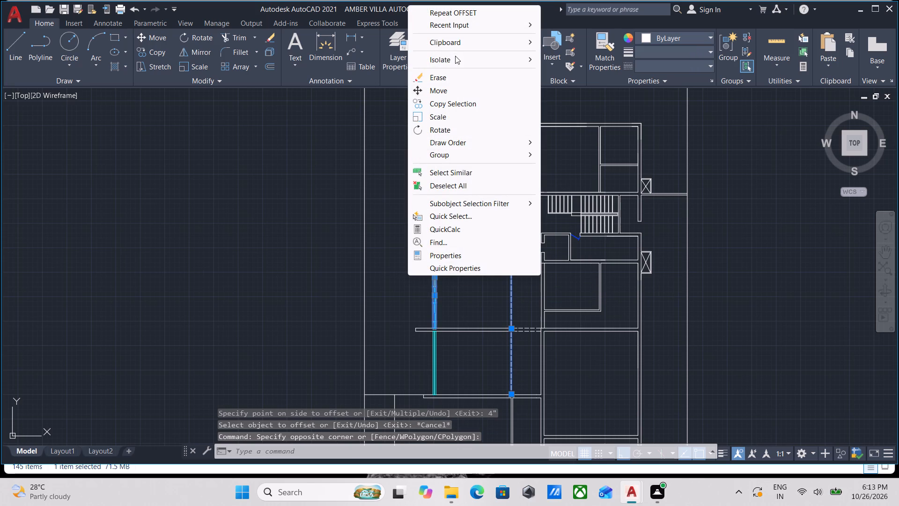
click(449, 74)
scroll(470, 232, up, 1)
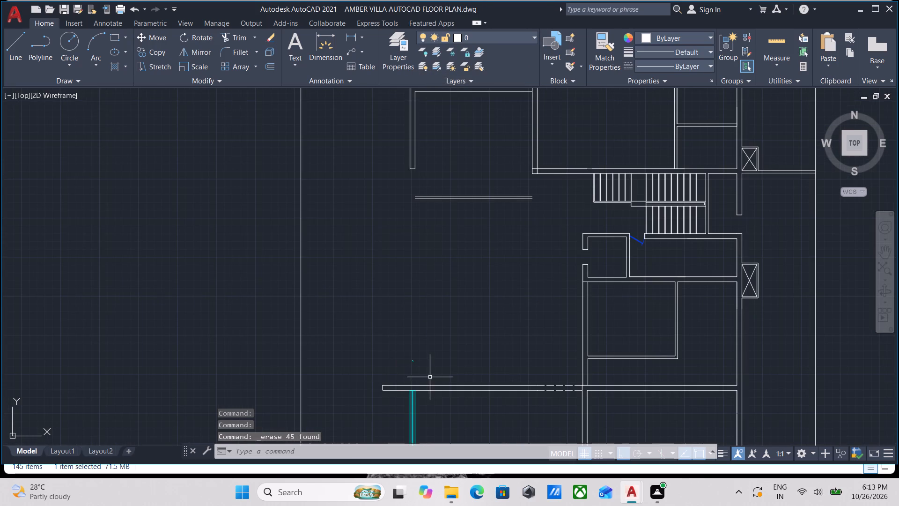
click(419, 364)
click(398, 349)
right_click(398, 348)
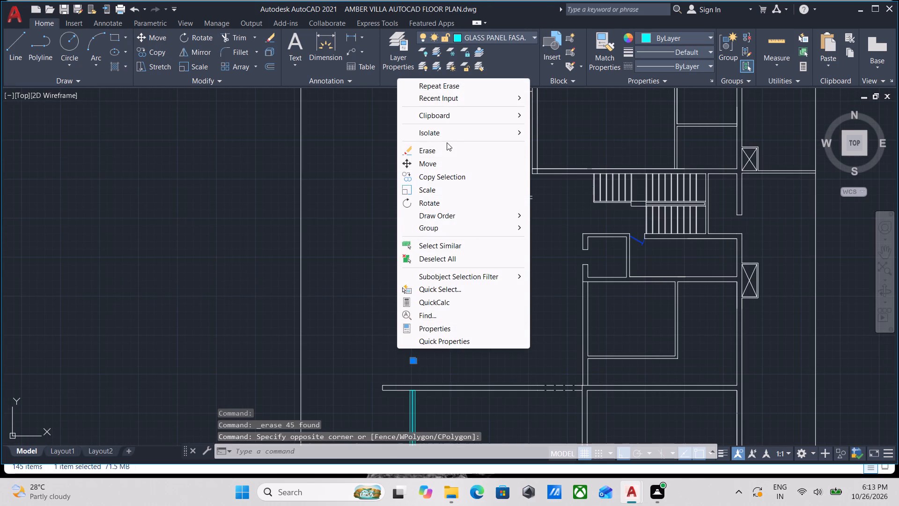
click(442, 147)
Offset the lower line of the west room's new south wall 9'1" to the south.
scroll(494, 211, up, 2)
middle_drag(458, 201, 431, 228)
click(441, 228)
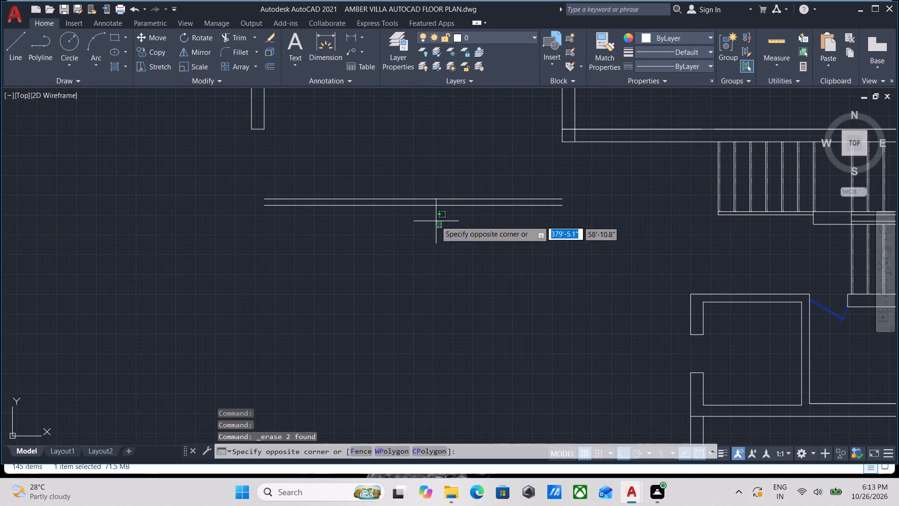
click(420, 202)
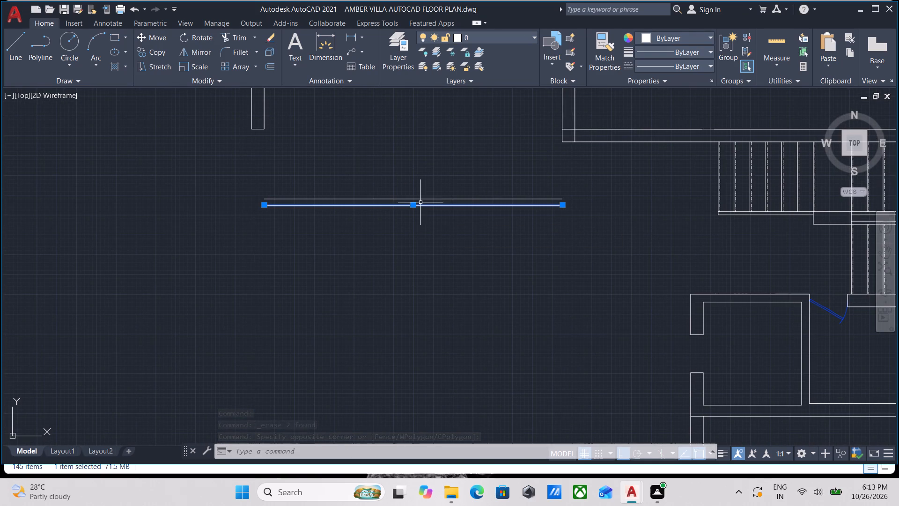
key(o)
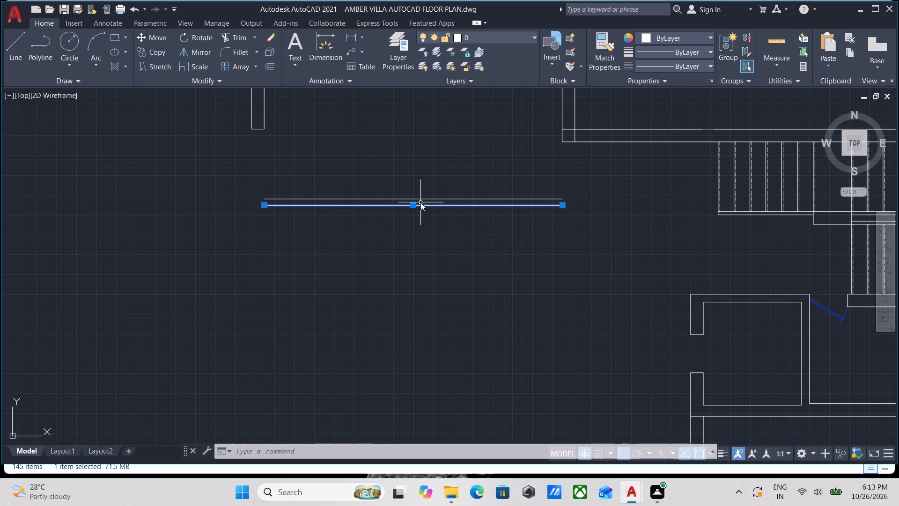
key(Return)
click(417, 205)
drag(402, 273, 407, 268)
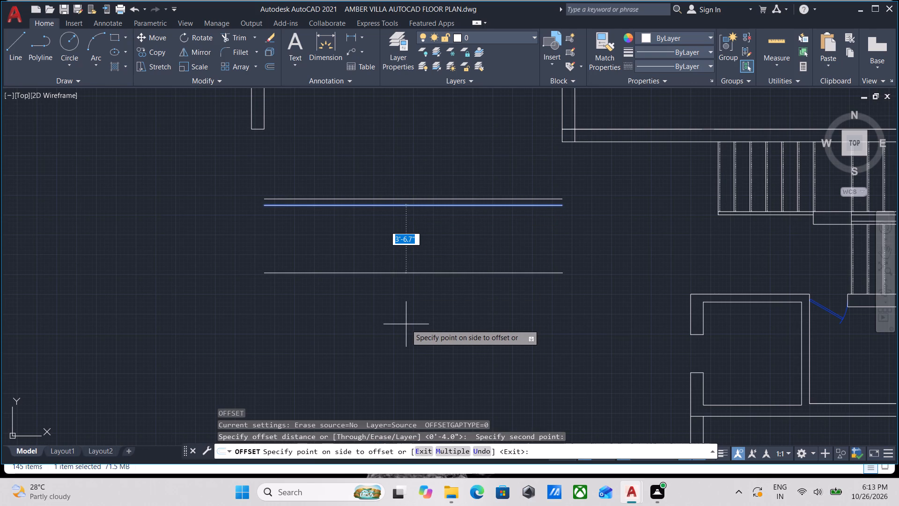
text(9')
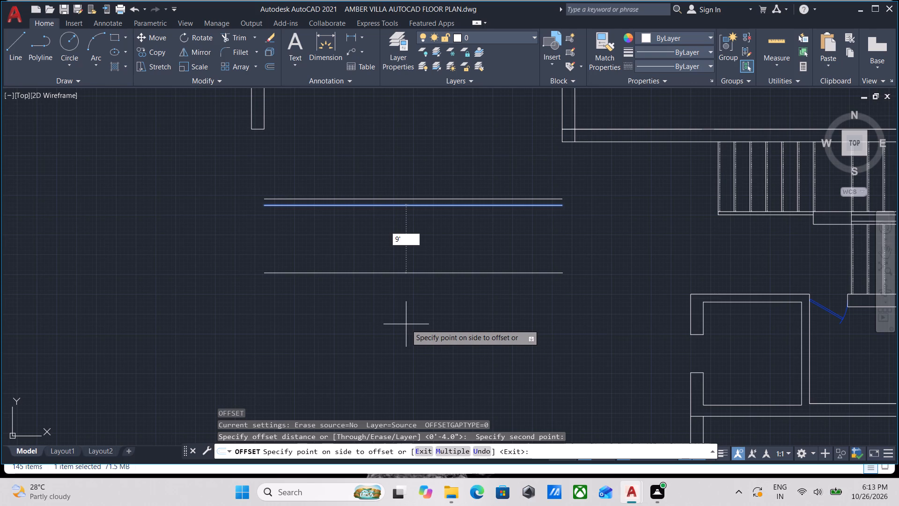
key(1)
key(shift+quotedbl)
key(Return)
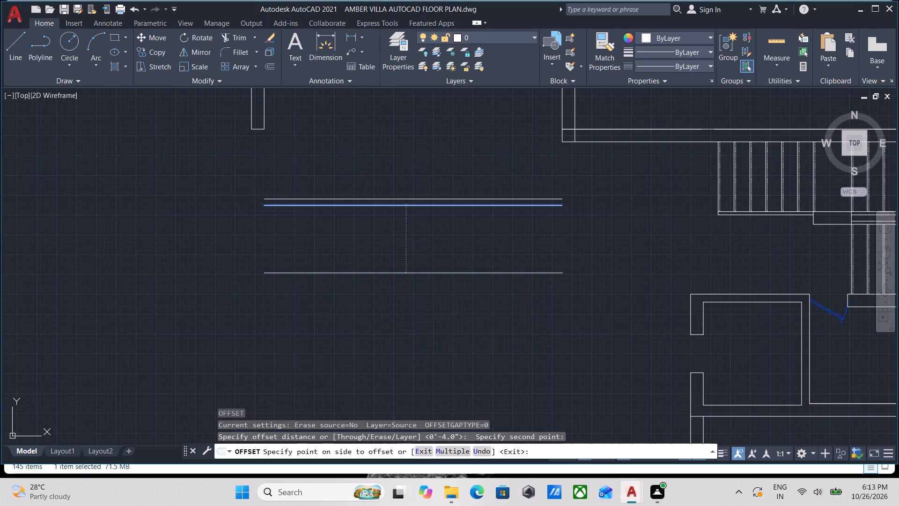
Offset the new 9'1" line 8" to the south to form the next horizontal wall.
scroll(406, 324, up, 1)
scroll(415, 323, down, 2)
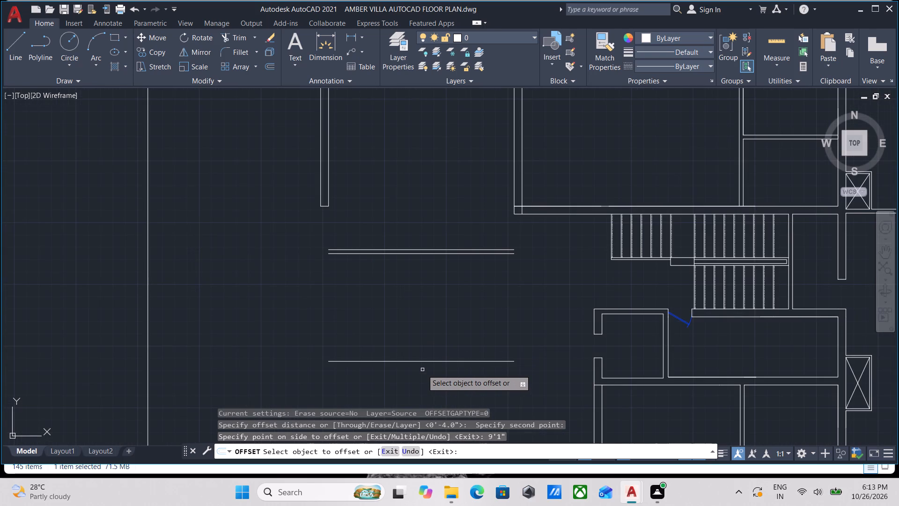
scroll(427, 370, down, 1)
middle_drag(427, 370, 423, 307)
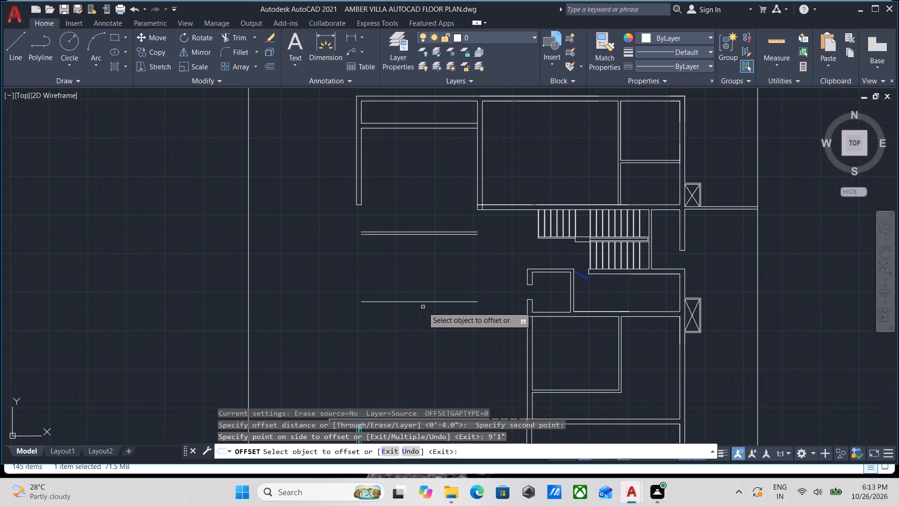
scroll(356, 220, up, 2)
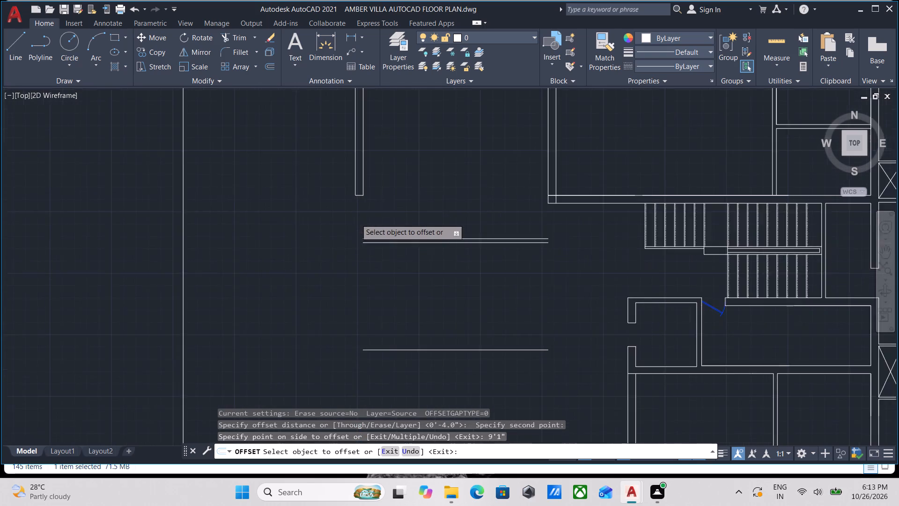
scroll(386, 250, down, 3)
middle_drag(387, 252, 384, 201)
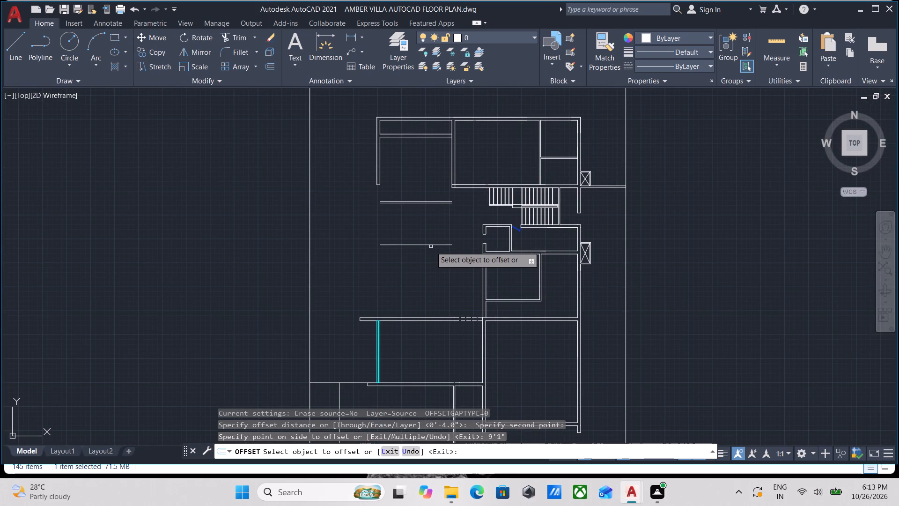
click(431, 245)
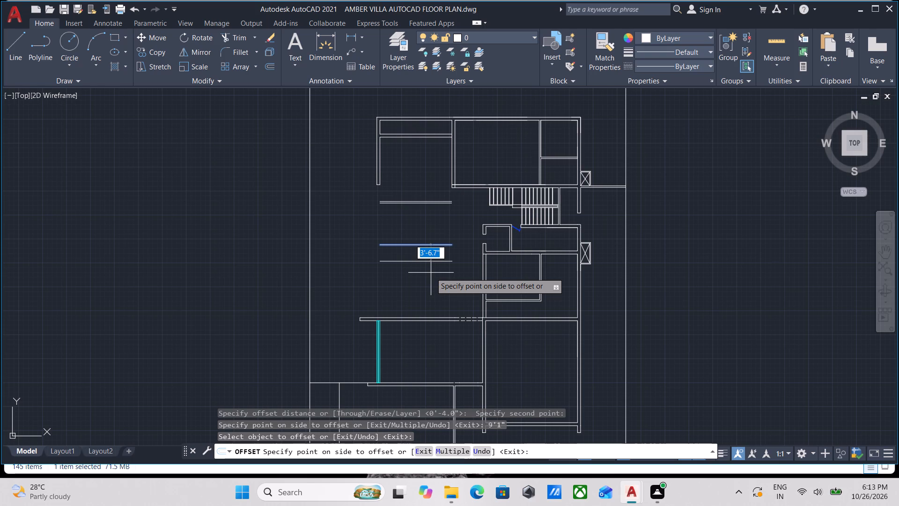
key(8)
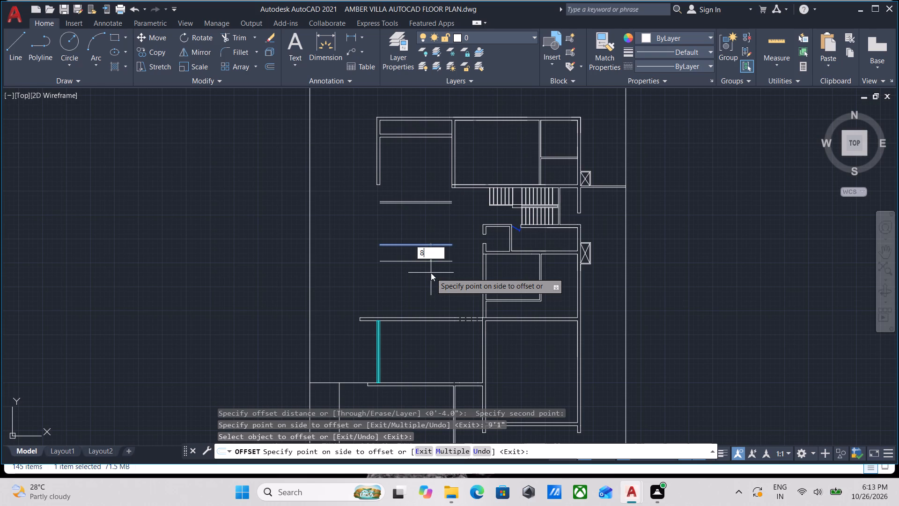
key(shift+quotedbl)
key(Return)
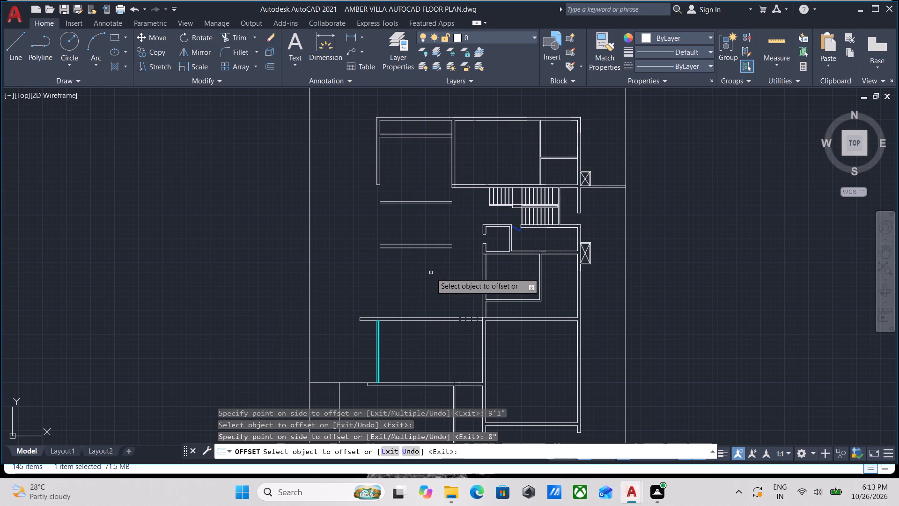
scroll(405, 166, up, 3)
scroll(355, 198, down, 1)
middle_drag(355, 198, 292, 217)
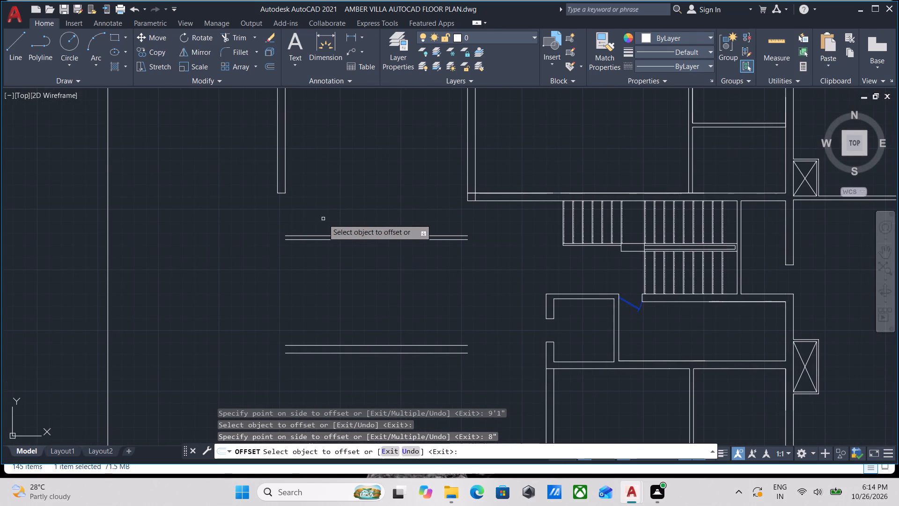
scroll(335, 203, down, 1)
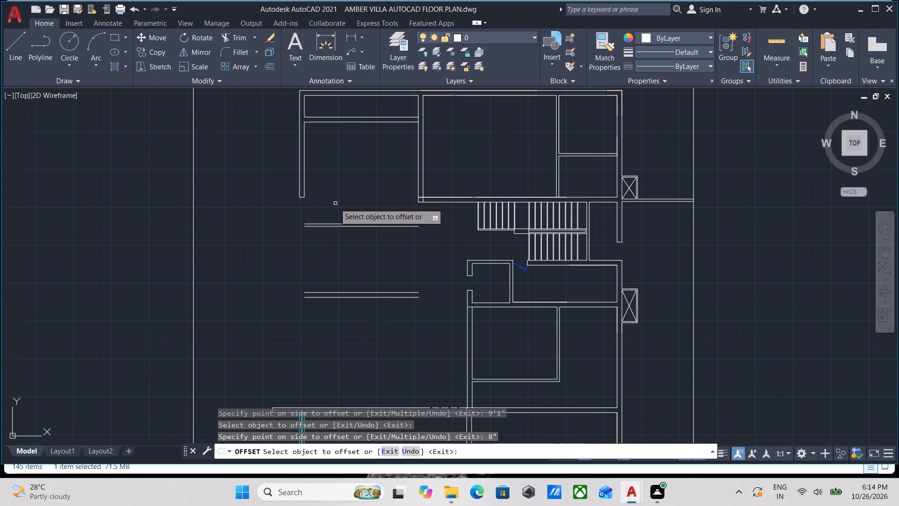
key(Escape)
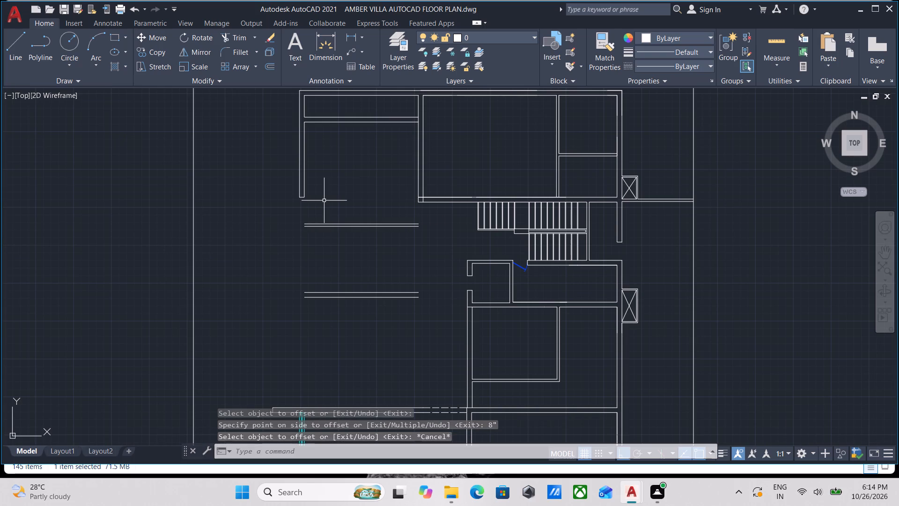
Extend both lines of the west exterior wall south past the new partitions to the long horizontal wall above the remaining glass panel.
text(EX)
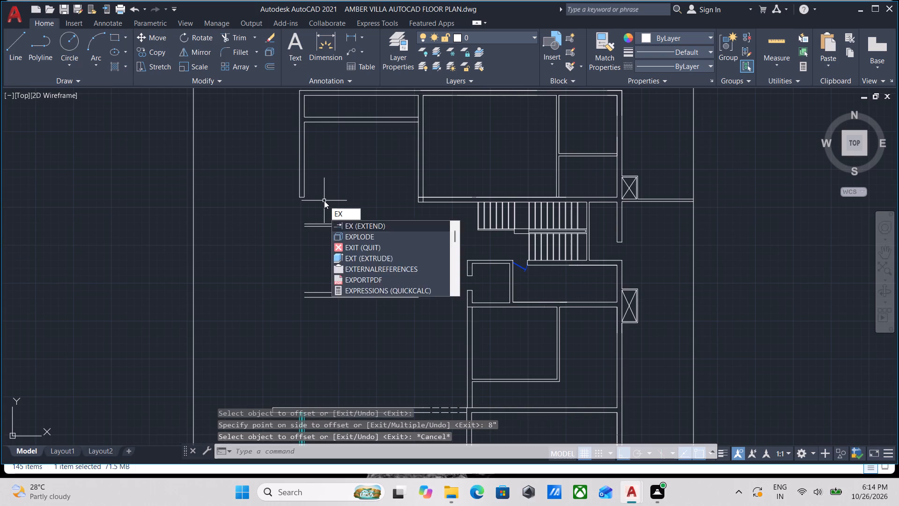
key(Return)
scroll(291, 195, up, 2)
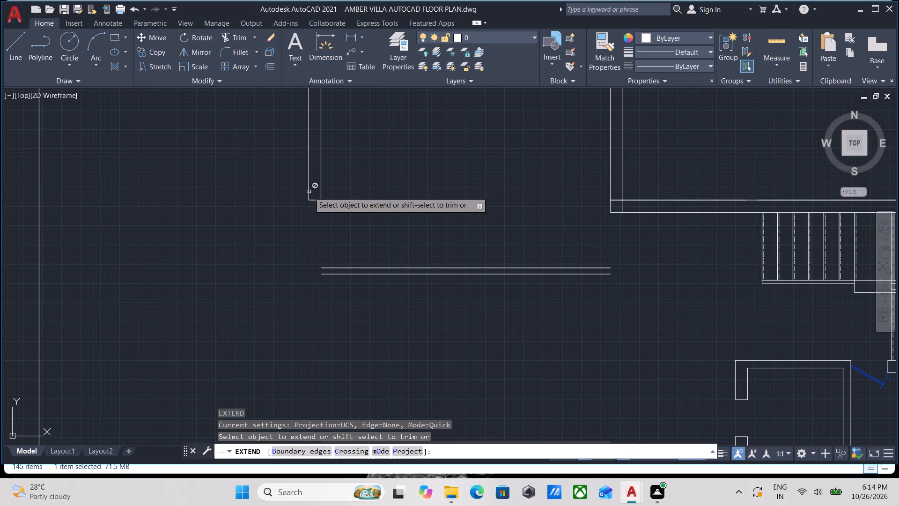
scroll(309, 192, down, 3)
click(309, 192)
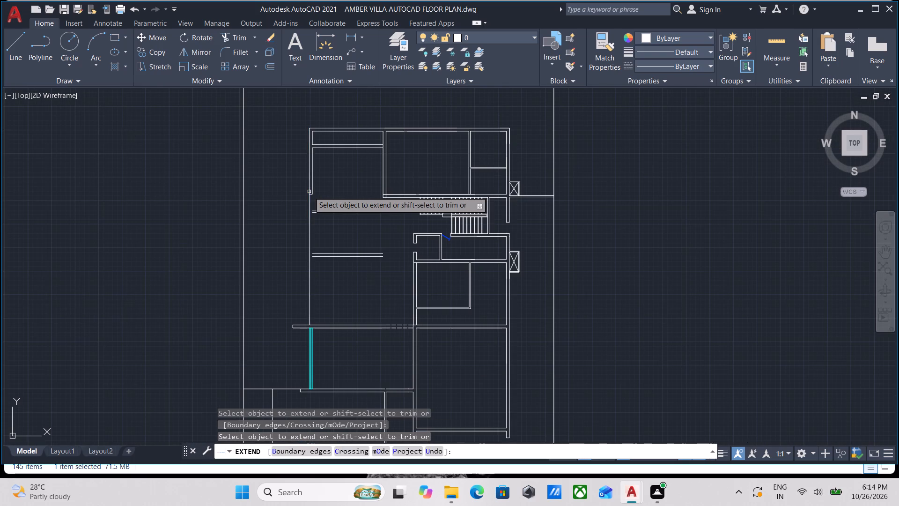
click(312, 188)
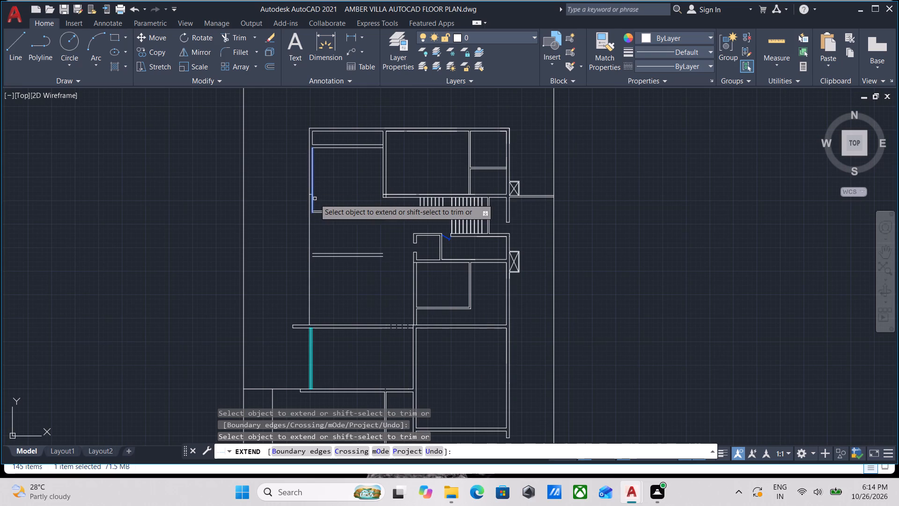
scroll(311, 203, up, 1)
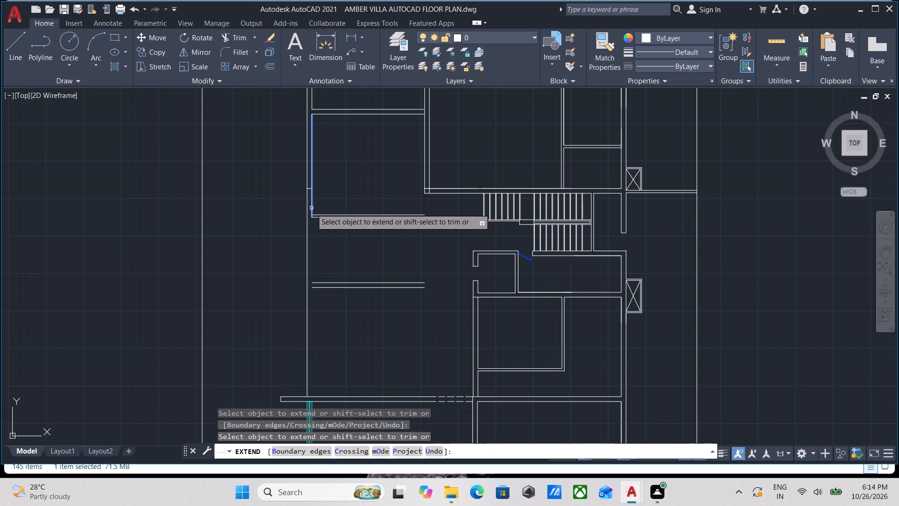
click(311, 208)
click(313, 203)
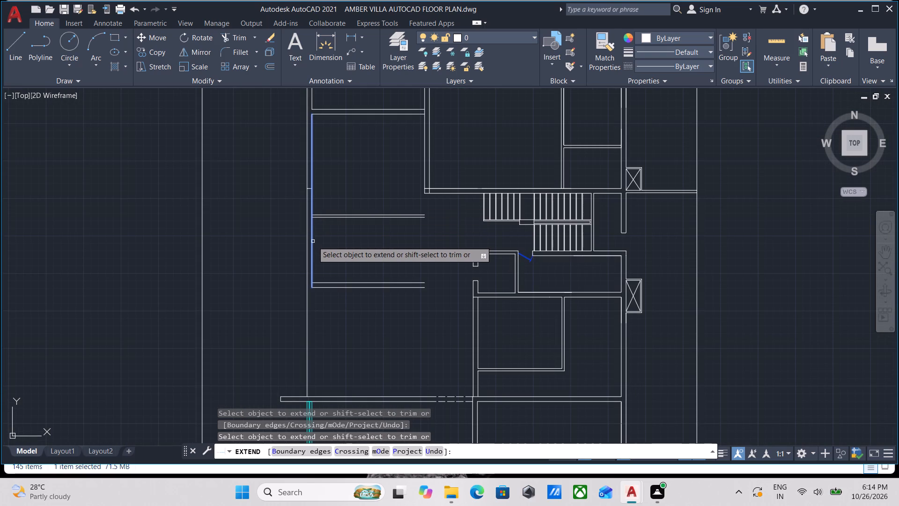
click(313, 241)
click(313, 255)
scroll(336, 246, down, 1)
middle_drag(336, 246, 332, 246)
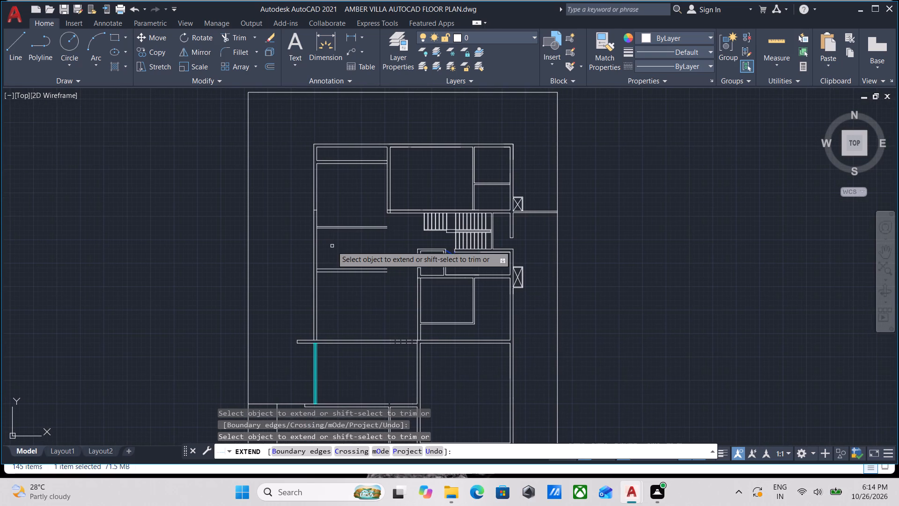
key(Escape)
Trim away the short old end line crossing the west exterior wall.
scroll(321, 187, up, 2)
scroll(288, 240, up, 1)
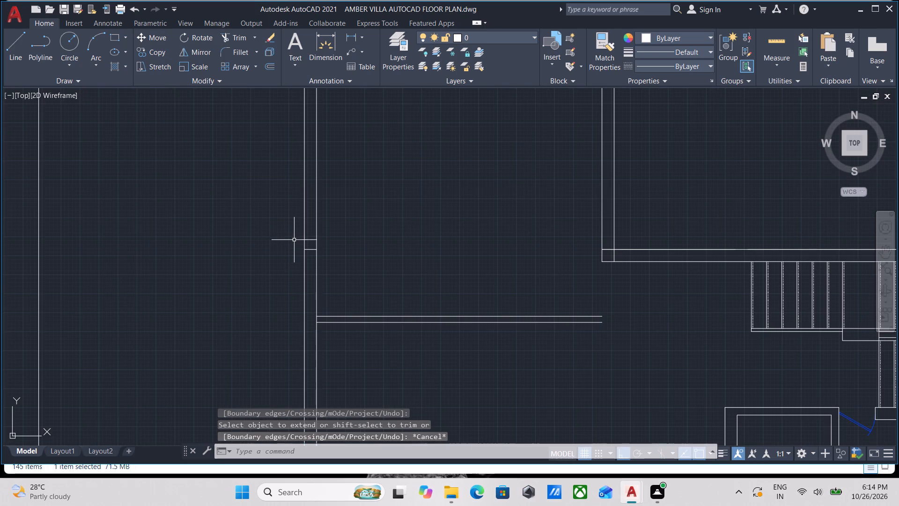
key(t)
key(r)
key(Return)
scroll(295, 239, up, 2)
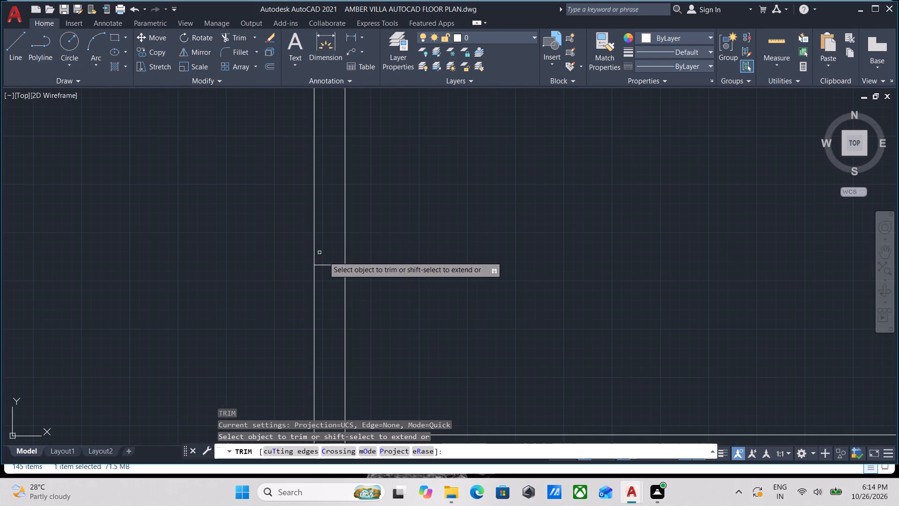
click(327, 288)
click(335, 243)
key(Escape)
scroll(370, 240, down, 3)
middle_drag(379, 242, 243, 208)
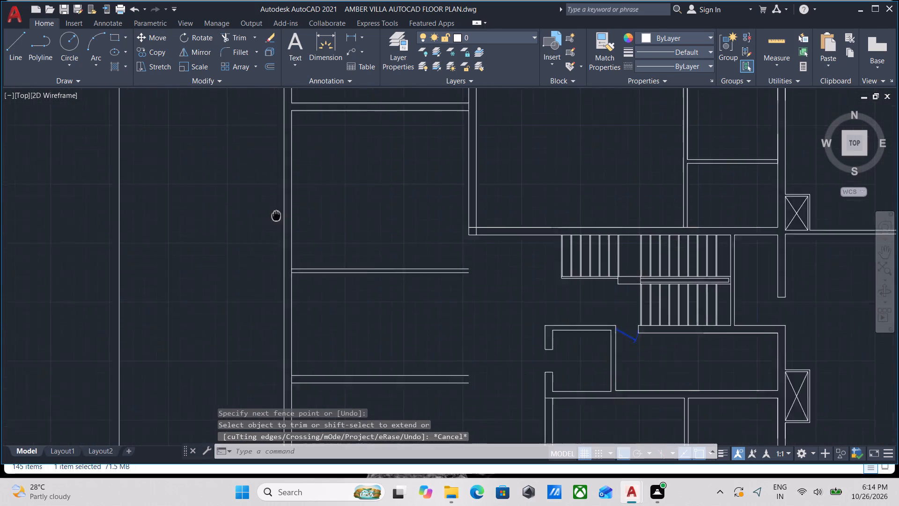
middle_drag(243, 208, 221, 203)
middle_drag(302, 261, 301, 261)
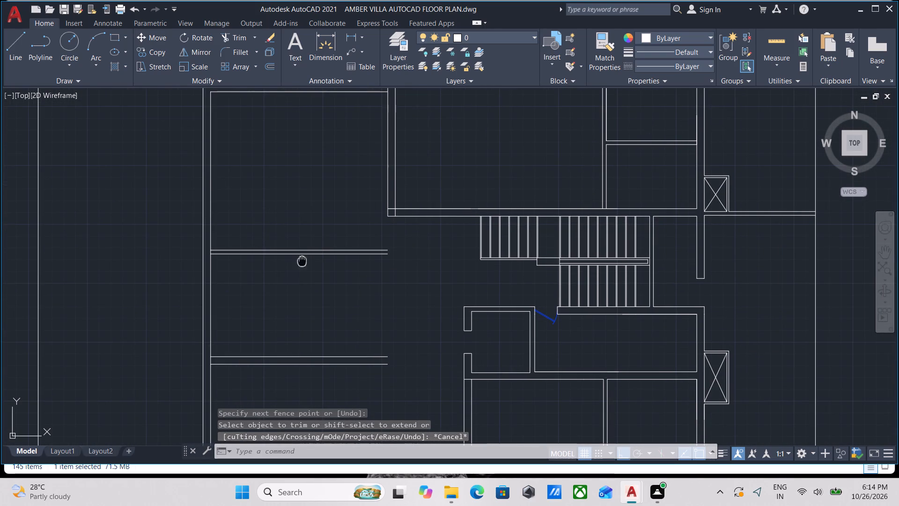
Extend the wall east of the west rooms south: its west line to the first partition, its east line to the long horizontal wall.
middle_drag(301, 261, 237, 282)
middle_drag(260, 246, 291, 212)
scroll(288, 215, down, 1)
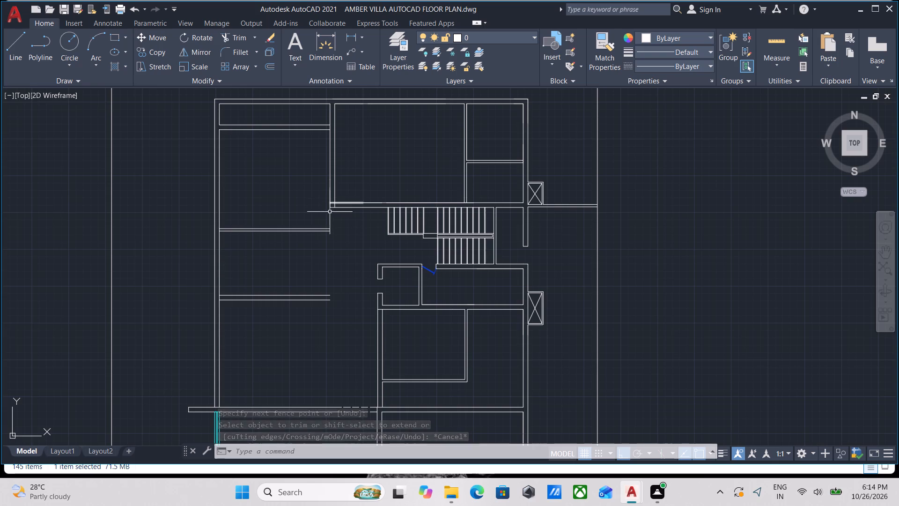
scroll(330, 215, up, 1)
text(EX)
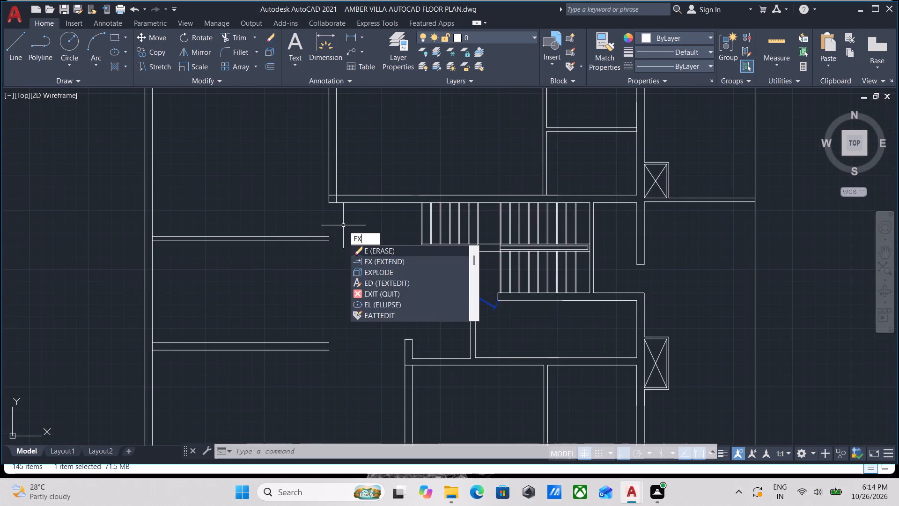
key(Return)
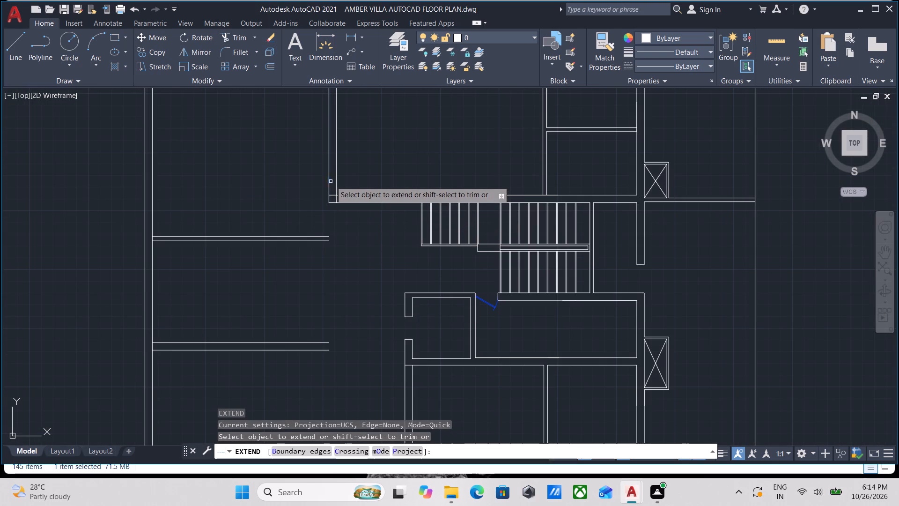
click(327, 181)
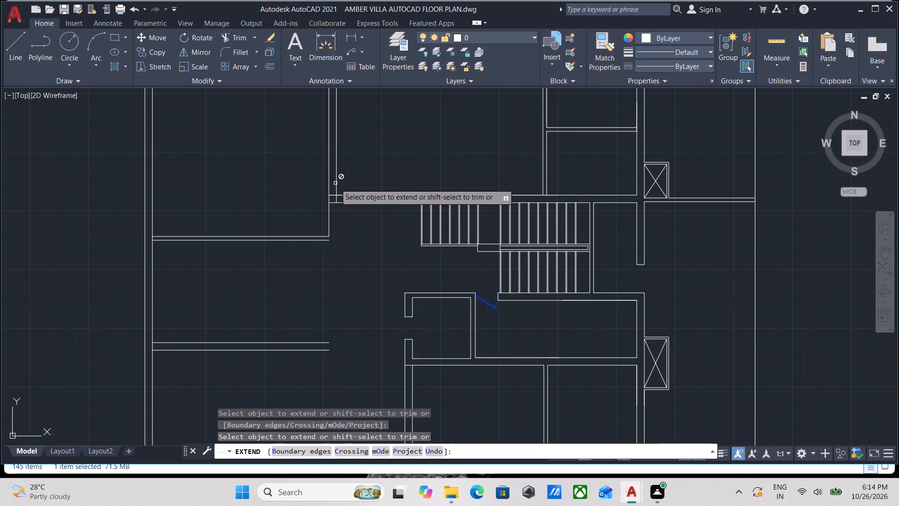
scroll(337, 190, down, 2)
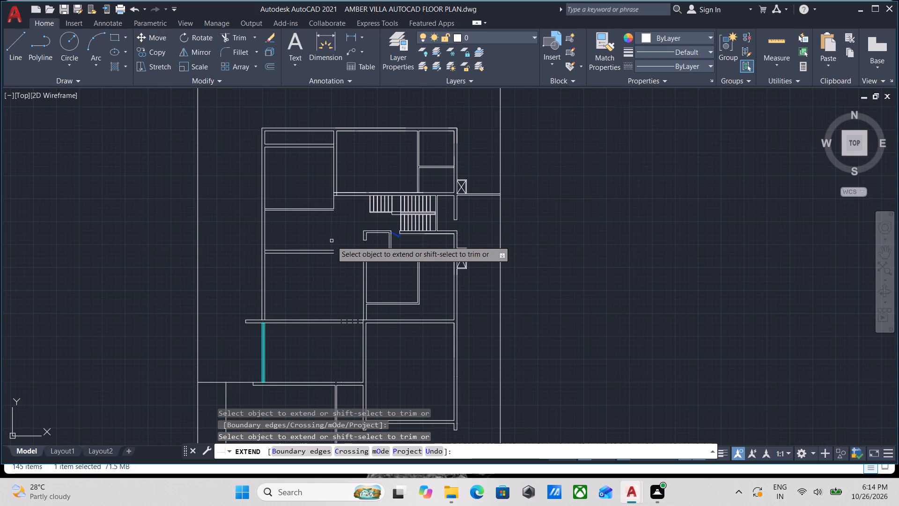
middle_drag(324, 239, 378, 311)
scroll(399, 277, up, 2)
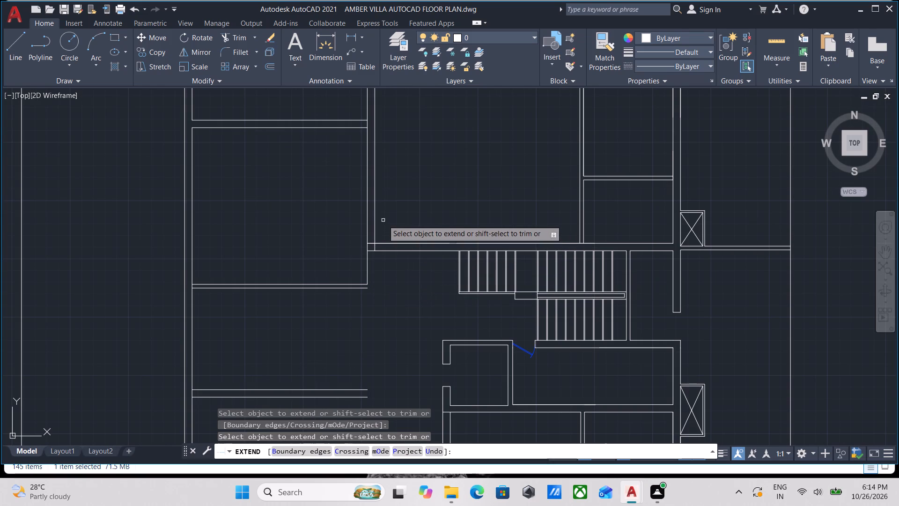
scroll(373, 230, down, 1)
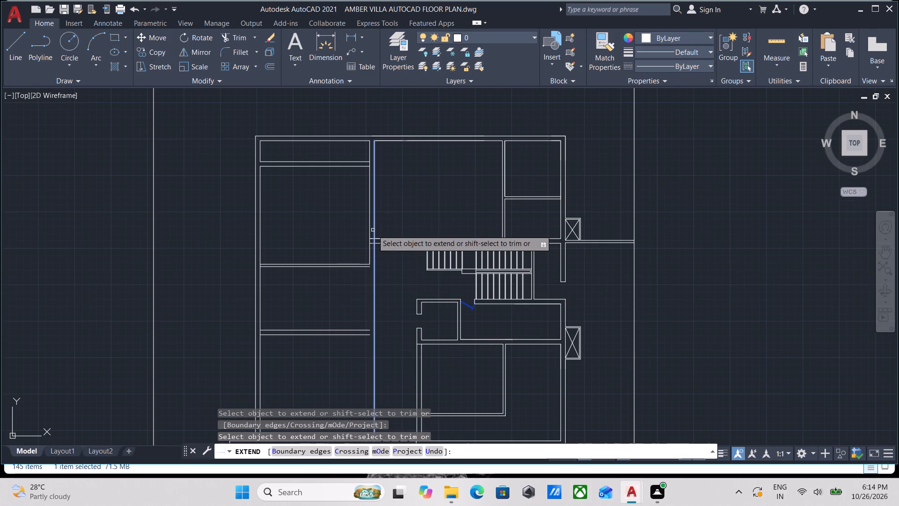
click(373, 230)
Extend the upper partition's lower line and both lower partition lines east to the extended wall's east line.
click(364, 267)
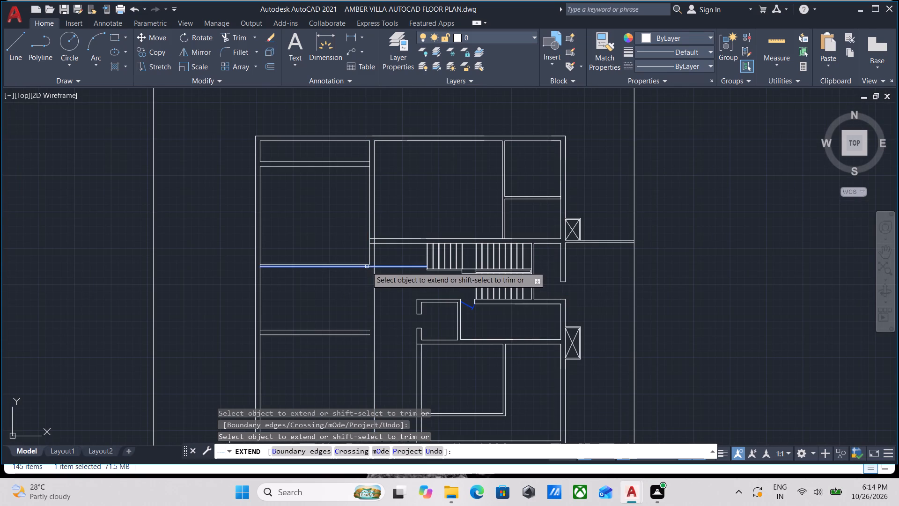
click(355, 329)
click(363, 334)
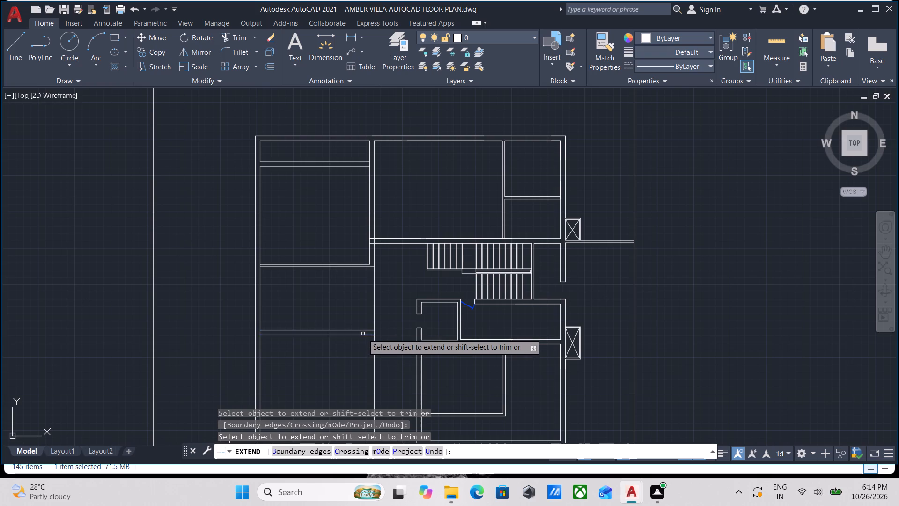
Extend the west line of the west rooms' east wall south to the lower line of the second partition.
click(371, 258)
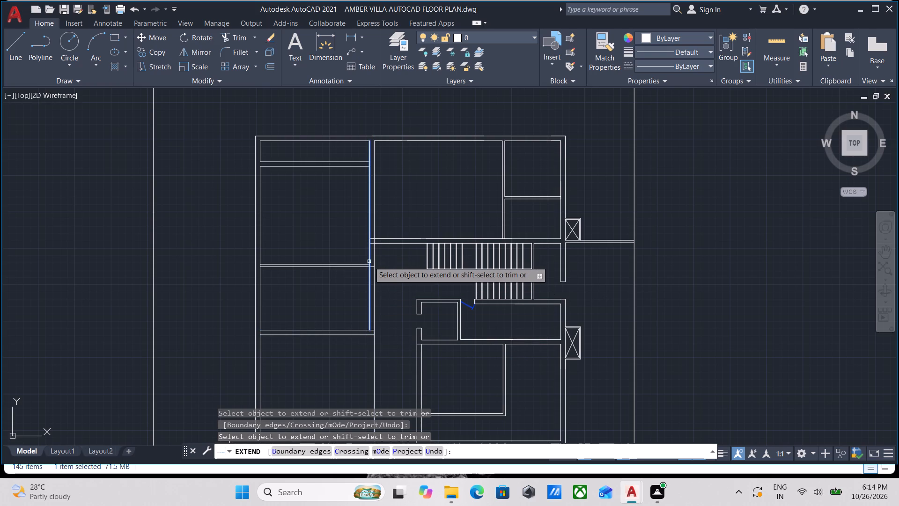
click(369, 261)
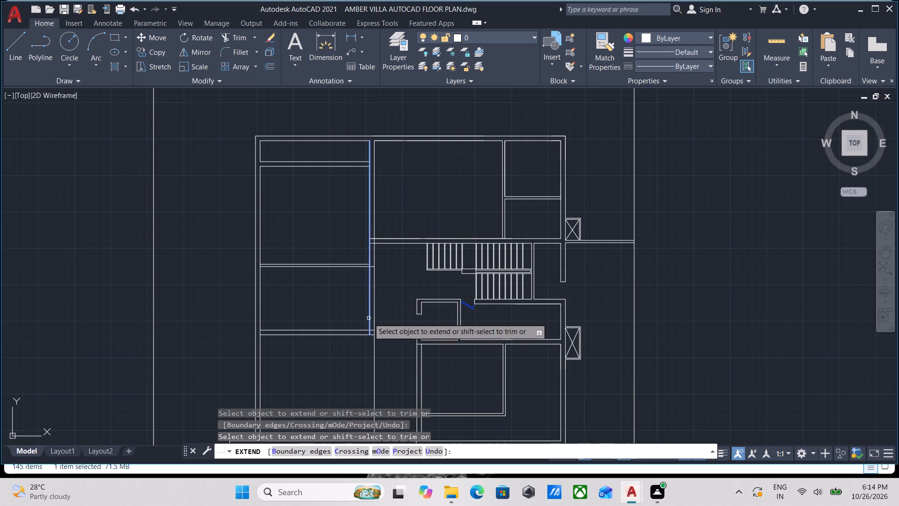
click(368, 318)
scroll(394, 288, up, 2)
key(Escape)
Examine the junctions of the extended wall and partition lines around the west rooms.
scroll(362, 283, down, 2)
middle_click(362, 283)
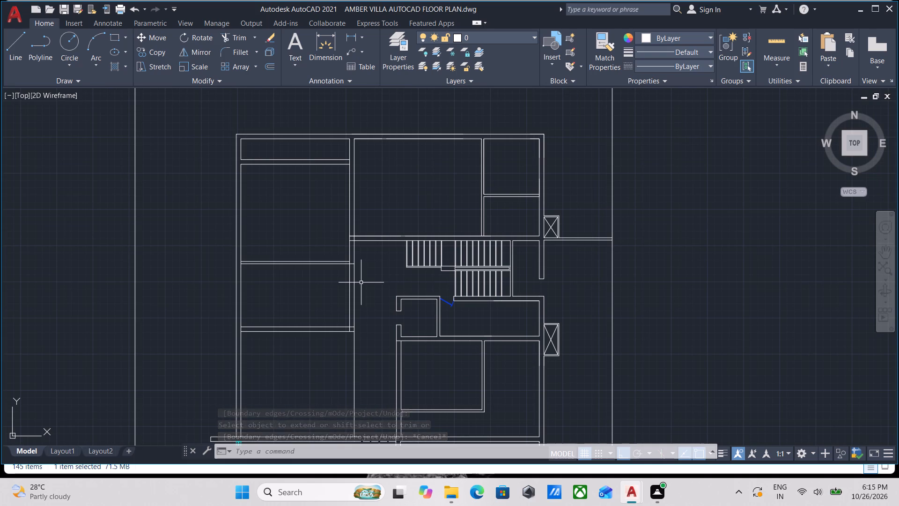
scroll(258, 287, up, 1)
scroll(437, 279, down, 1)
middle_click(437, 279)
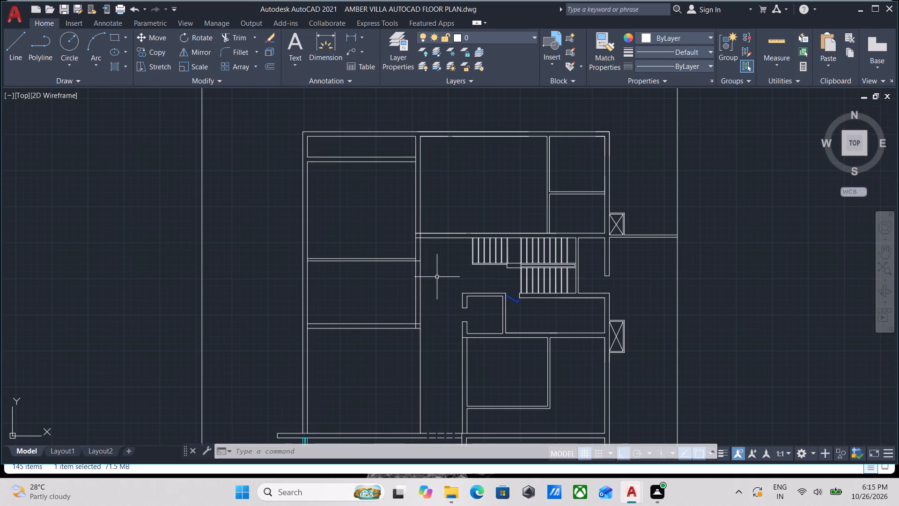
scroll(426, 277, up, 3)
middle_drag(377, 244, 408, 281)
scroll(408, 281, down, 1)
middle_drag(408, 281, 425, 230)
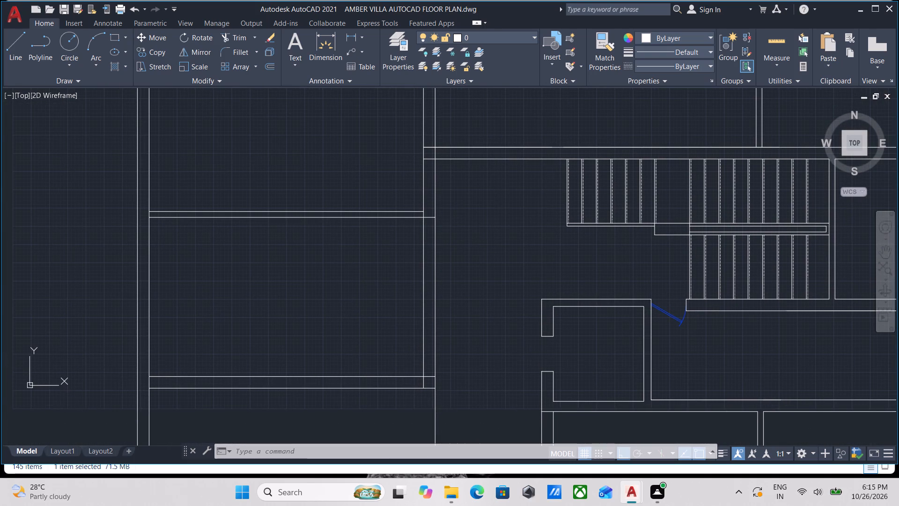
middle_drag(447, 373, 480, 294)
scroll(481, 289, down, 2)
middle_drag(481, 289, 497, 325)
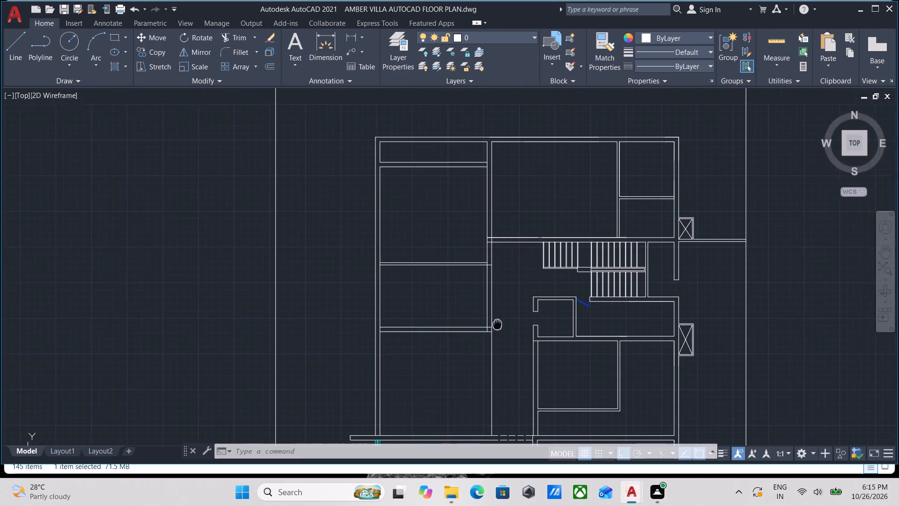
middle_drag(497, 325, 498, 325)
scroll(492, 306, up, 2)
middle_drag(488, 252, 502, 295)
scroll(466, 226, down, 1)
middle_drag(466, 226, 475, 272)
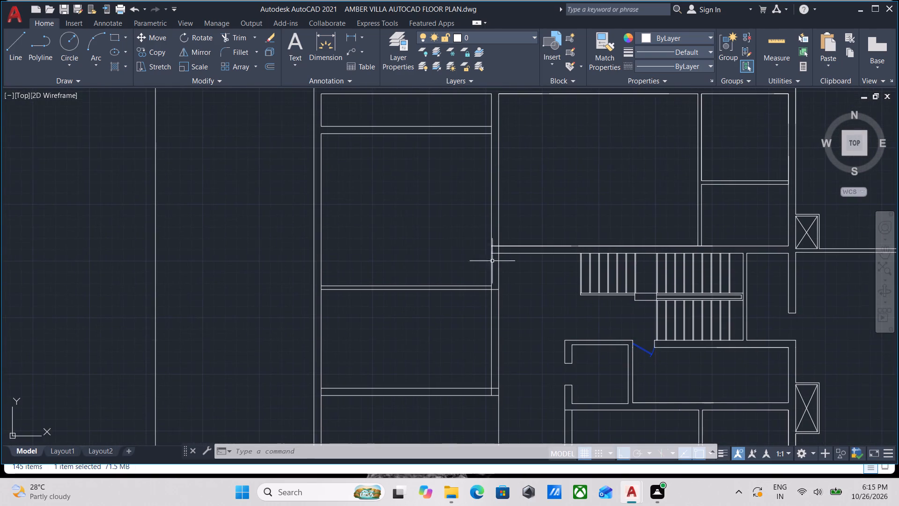
scroll(508, 243, down, 1)
middle_drag(507, 283, 522, 273)
scroll(524, 273, down, 1)
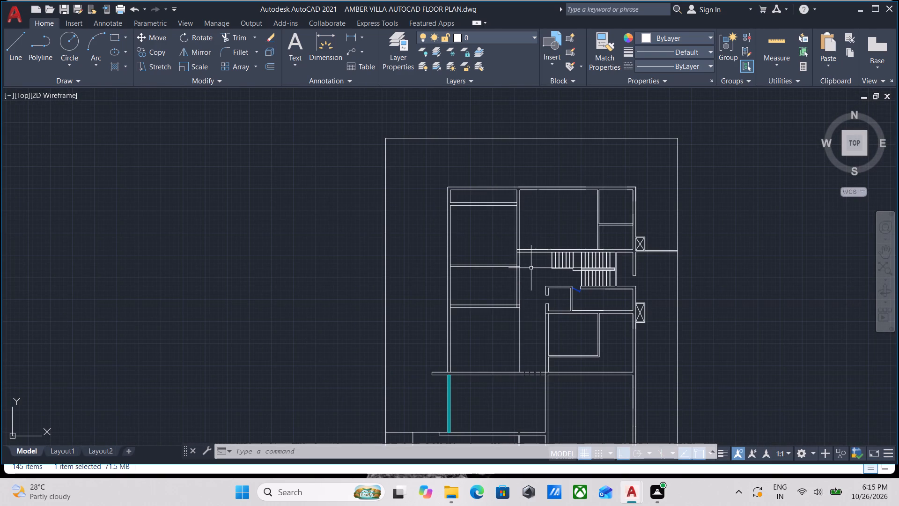
Trim the partition stub and the wall line crossing the opening at the upper partition's east junction.
scroll(523, 267, up, 4)
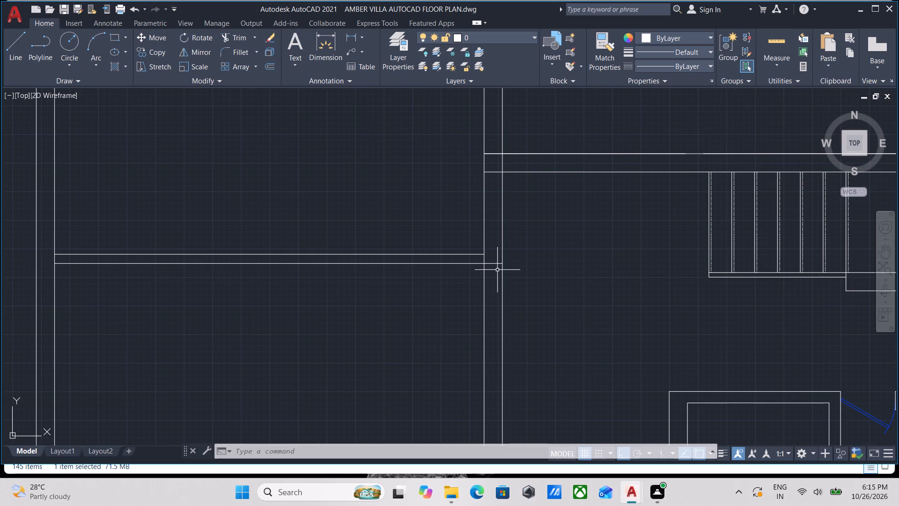
middle_click(496, 270)
text(TR)
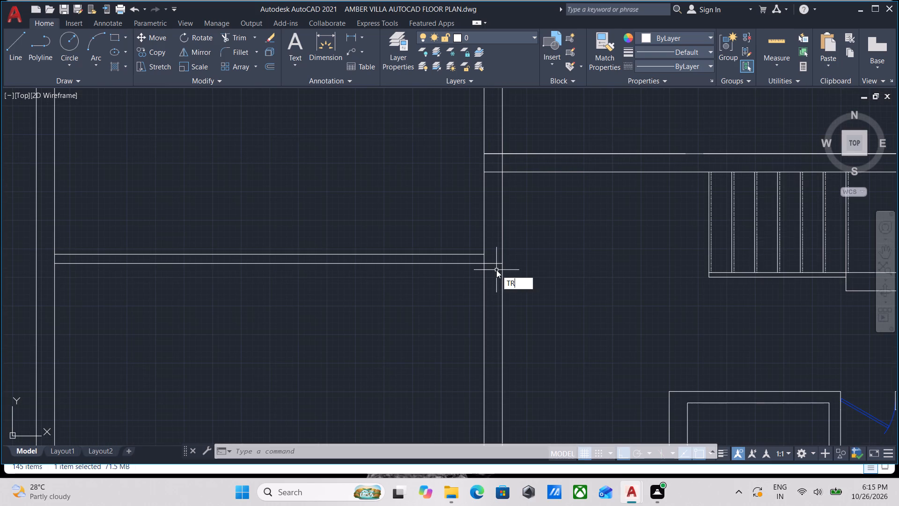
key(Return)
scroll(487, 270, up, 1)
click(489, 270)
double_click(491, 250)
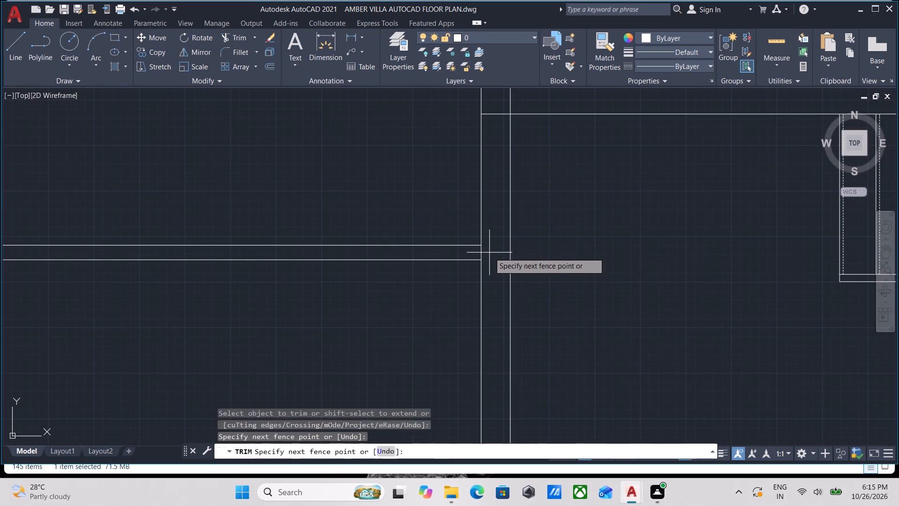
click(477, 253)
Trim the overlapping wall and partition line pieces at the lower partition's east corner to leave a clean wall corner.
scroll(551, 275, down, 3)
middle_drag(553, 276, 550, 209)
scroll(536, 300, up, 3)
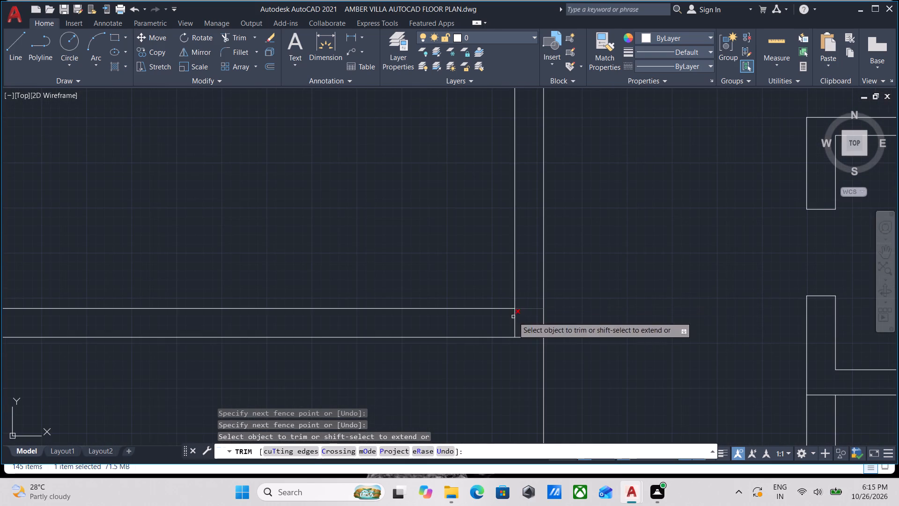
click(508, 324)
click(531, 325)
click(520, 325)
click(536, 273)
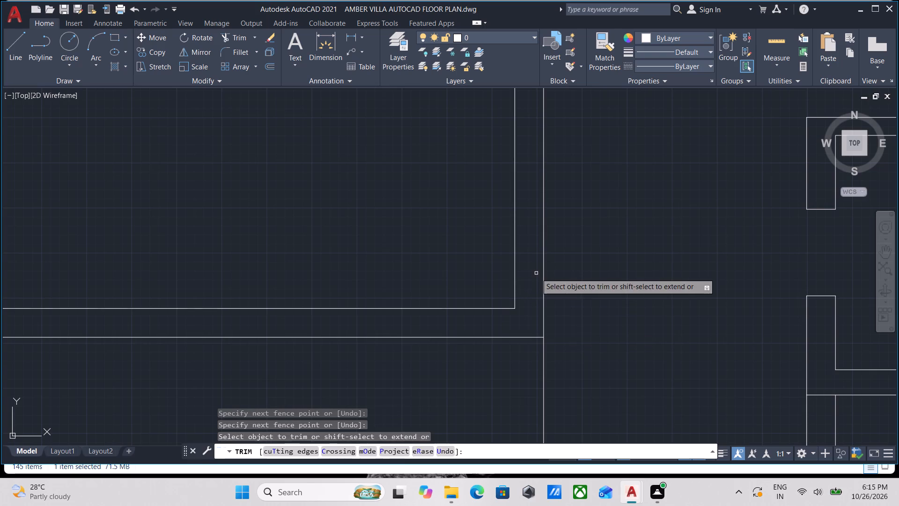
key(Escape)
Trim the west exterior wall's inner line between the paired lines of both the upper and lower partitions.
scroll(536, 273, down, 4)
scroll(398, 254, up, 2)
middle_drag(468, 237, 468, 258)
middle_drag(500, 242, 500, 249)
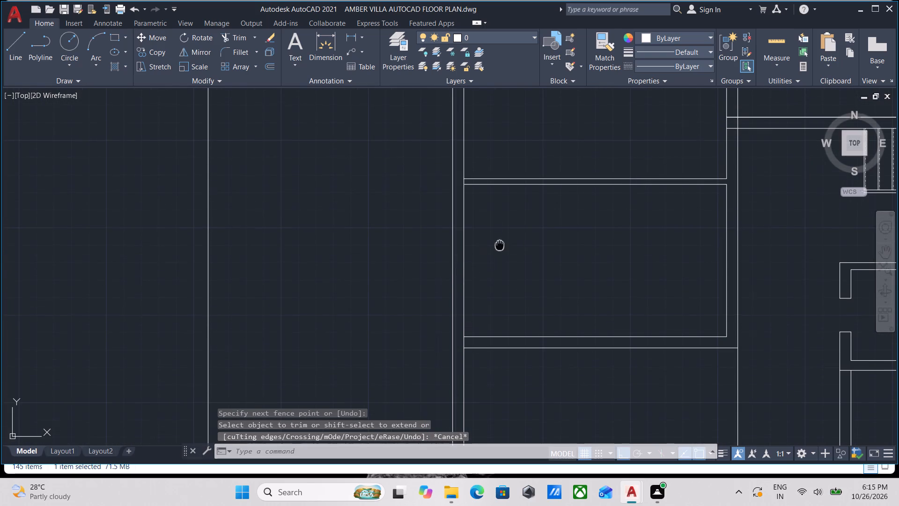
middle_drag(500, 249, 500, 274)
text(TR)
key(Return)
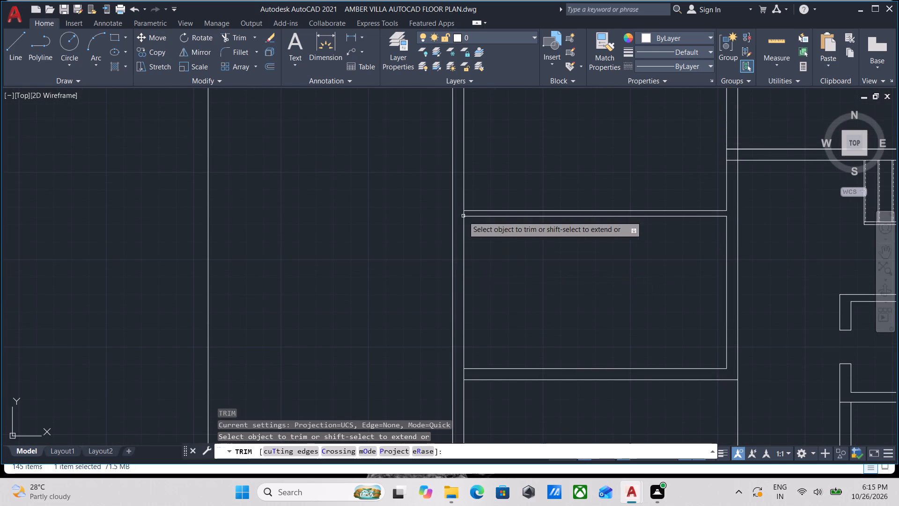
scroll(472, 200, up, 3)
click(441, 264)
click(414, 256)
scroll(531, 337, down, 2)
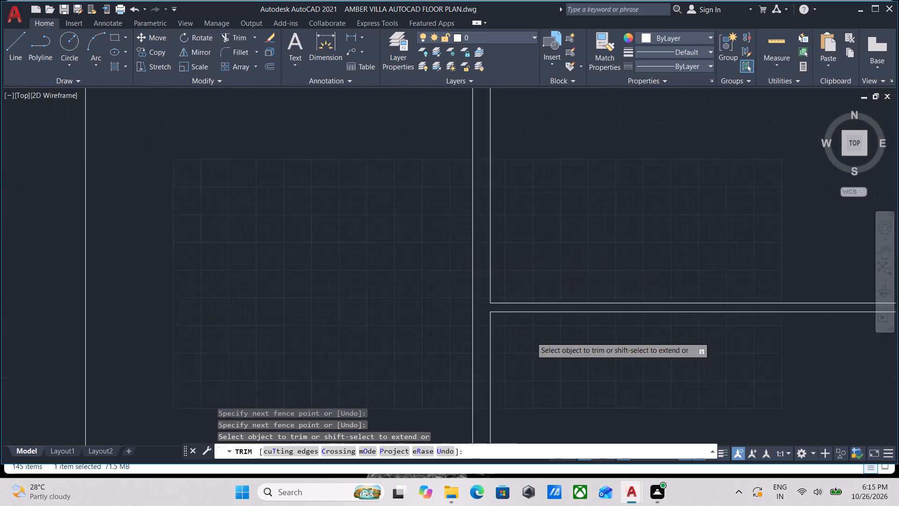
scroll(531, 337, down, 2)
middle_drag(531, 337, 526, 226)
scroll(495, 327, up, 3)
click(565, 275)
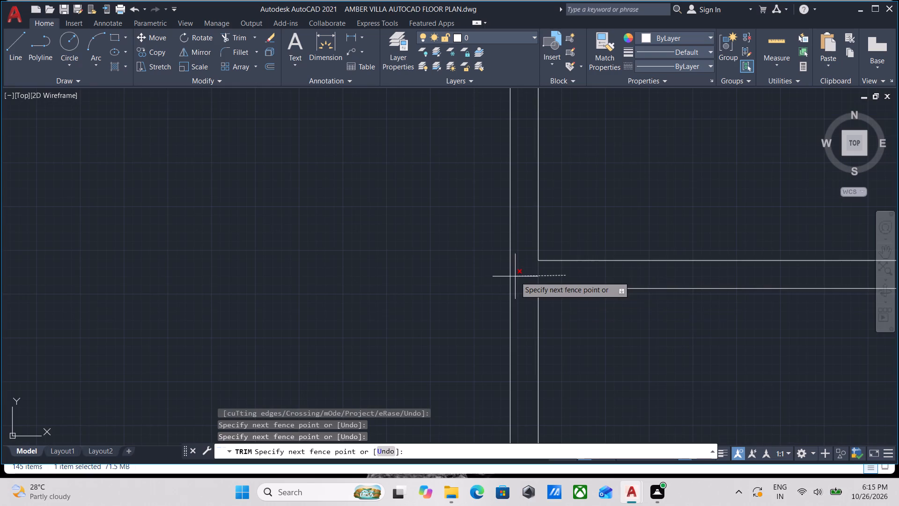
click(515, 276)
key(Escape)
Offset the inner west wall line of the room between the two partitions 7' to the east.
scroll(557, 209, down, 2)
middle_drag(557, 211, 554, 266)
drag(554, 264, 550, 255)
click(542, 233)
middle_drag(579, 225, 495, 252)
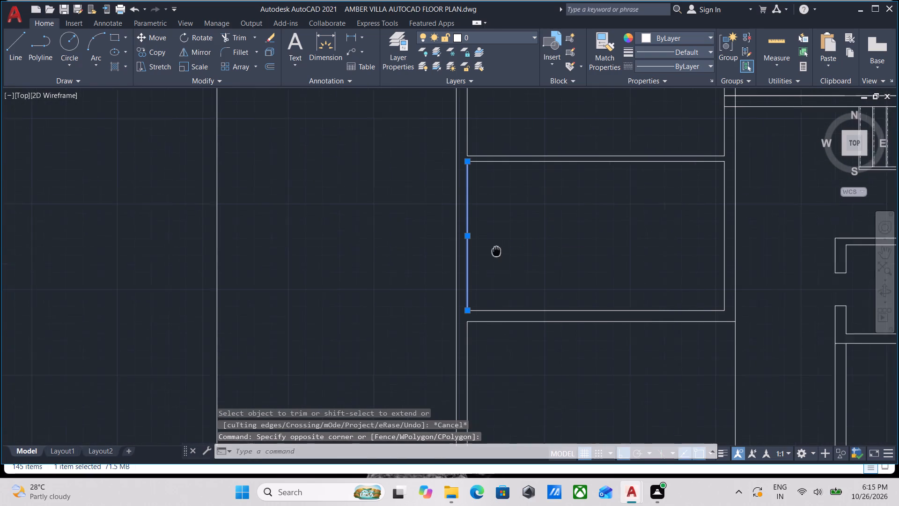
middle_drag(495, 252, 492, 252)
key(o)
key(Return)
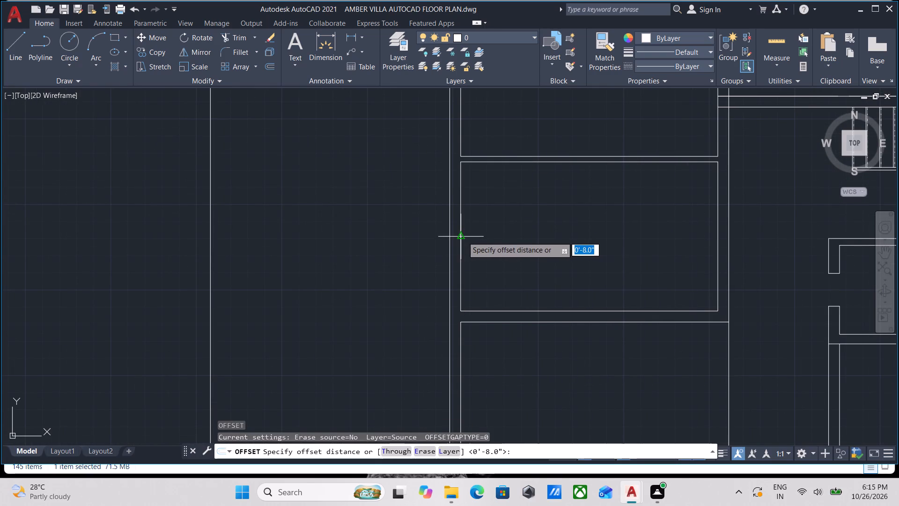
click(463, 237)
click(566, 238)
scroll(508, 251, down, 3)
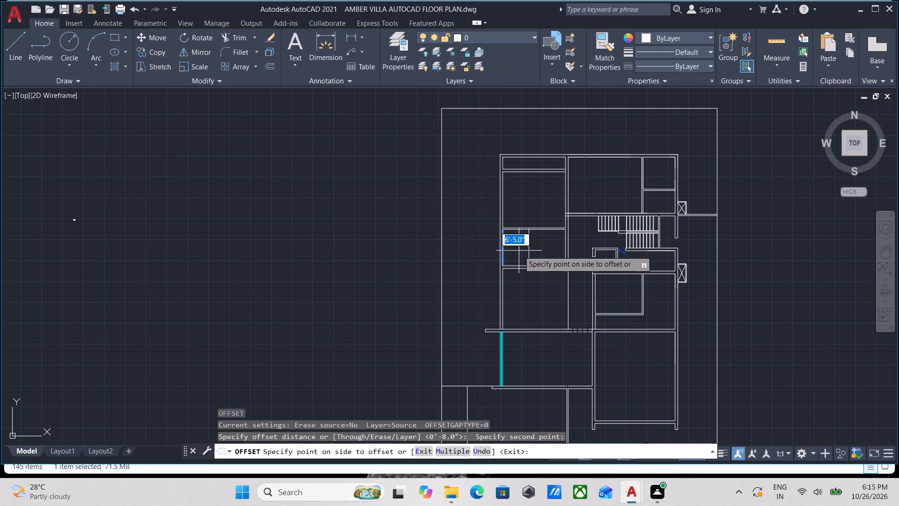
scroll(519, 251, up, 2)
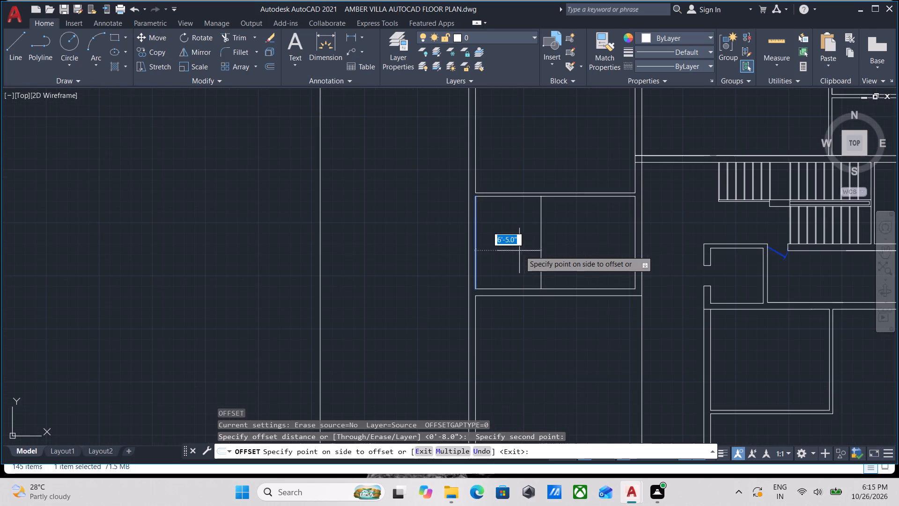
text(7')
key(Return)
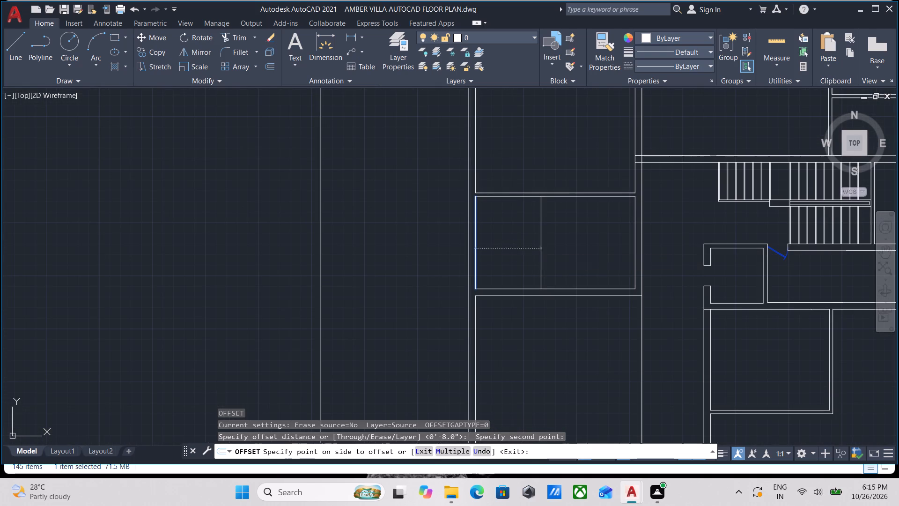
Offset the new vertical line 8" to the east to form the dividing wall.
scroll(545, 247, up, 2)
click(545, 247)
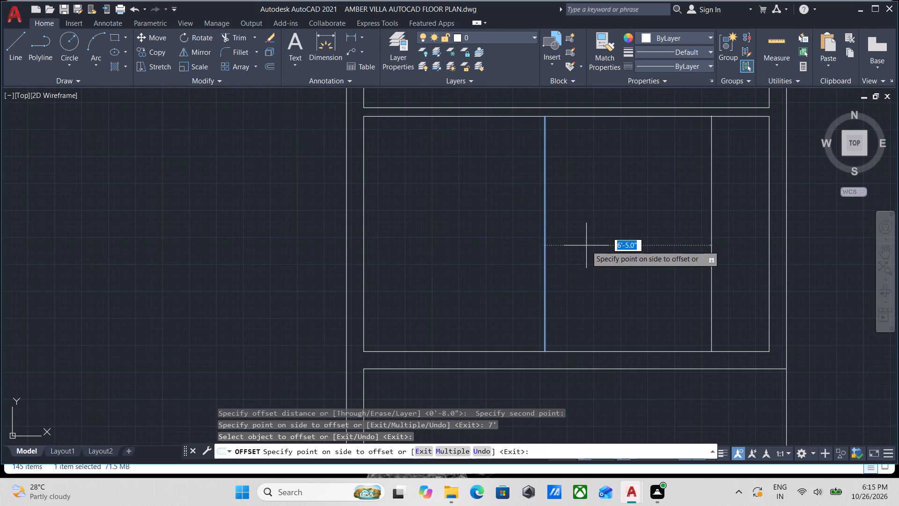
key(8)
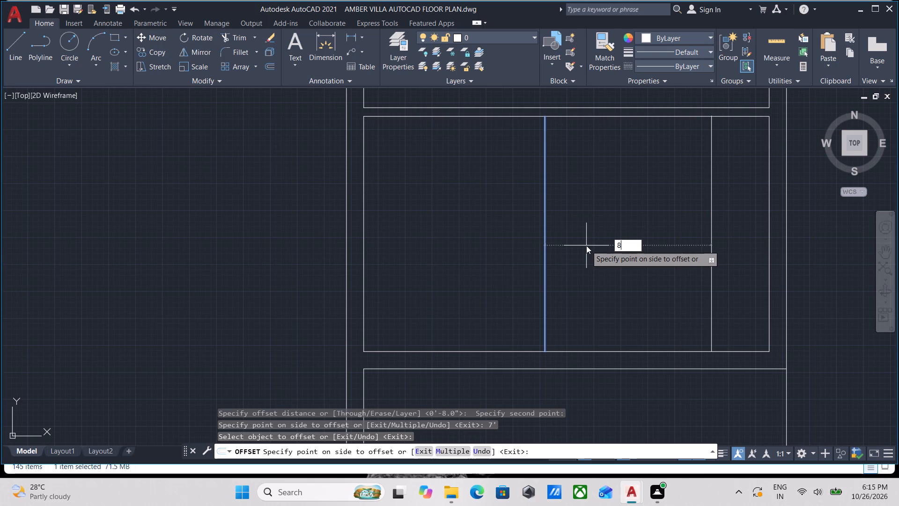
key(shift+quotedbl)
key(Return)
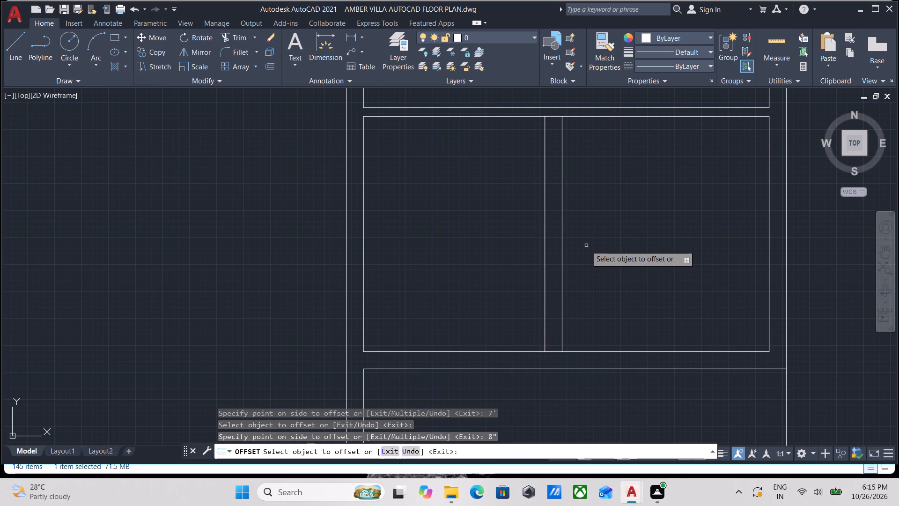
key(Escape)
scroll(586, 246, down, 2)
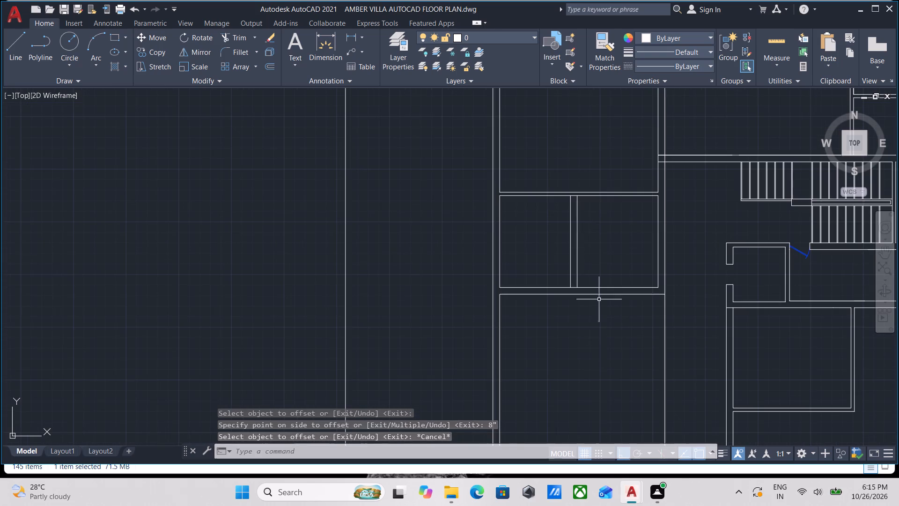
Examine the southern part of the floor plan, from the subdivided west room down to the plot's south boundary.
scroll(620, 274, down, 1)
middle_drag(620, 274, 585, 252)
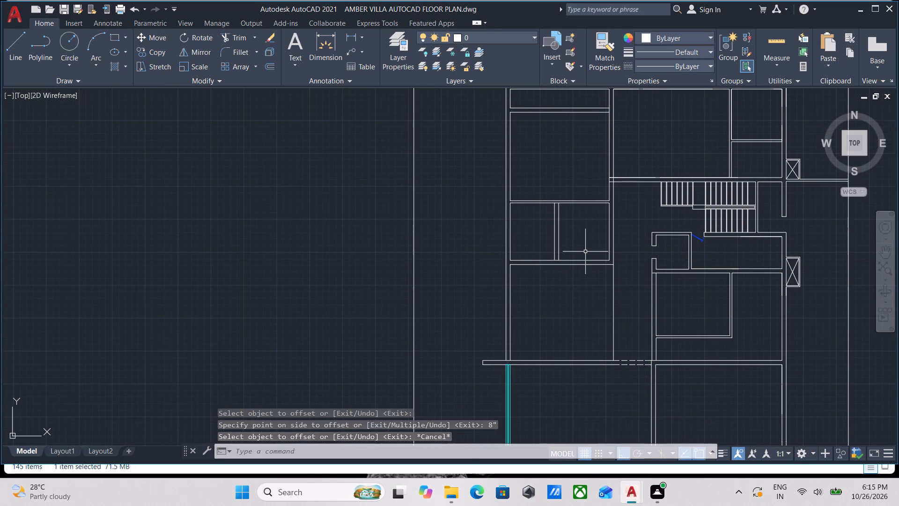
middle_drag(605, 337, 619, 300)
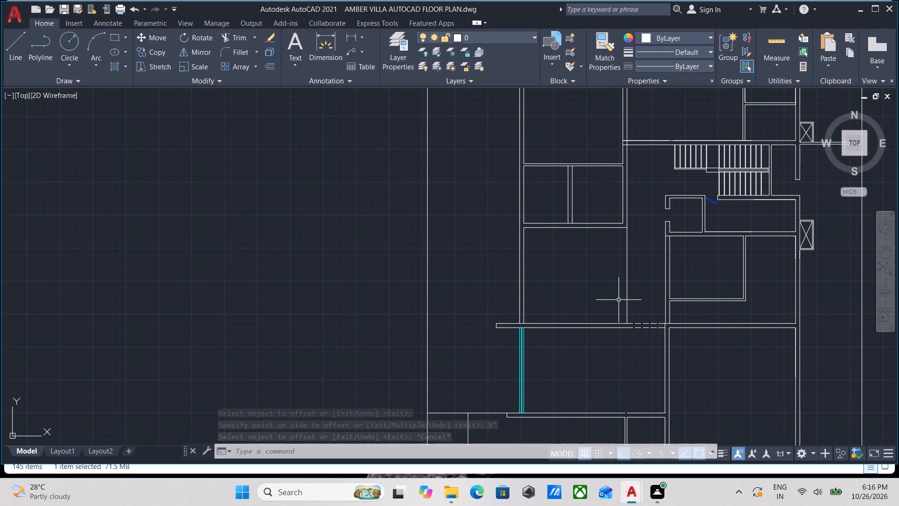
middle_drag(626, 366, 590, 299)
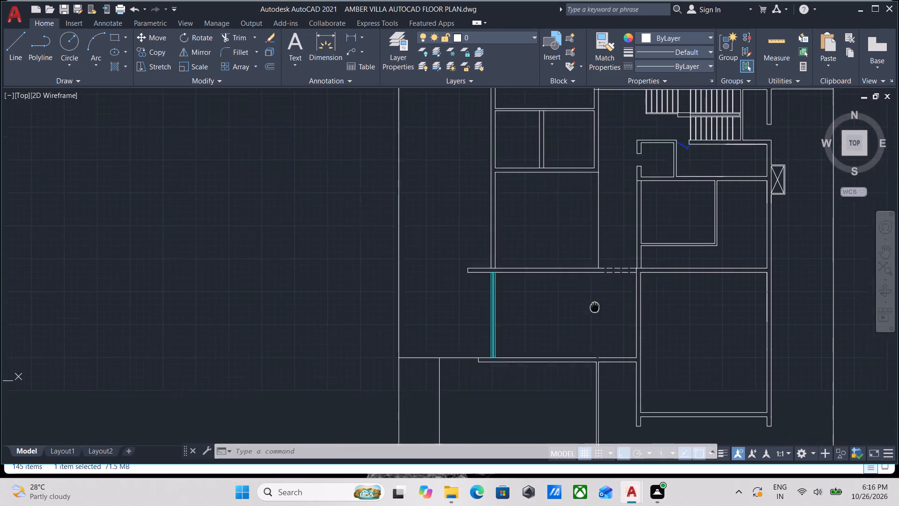
middle_drag(590, 299, 576, 274)
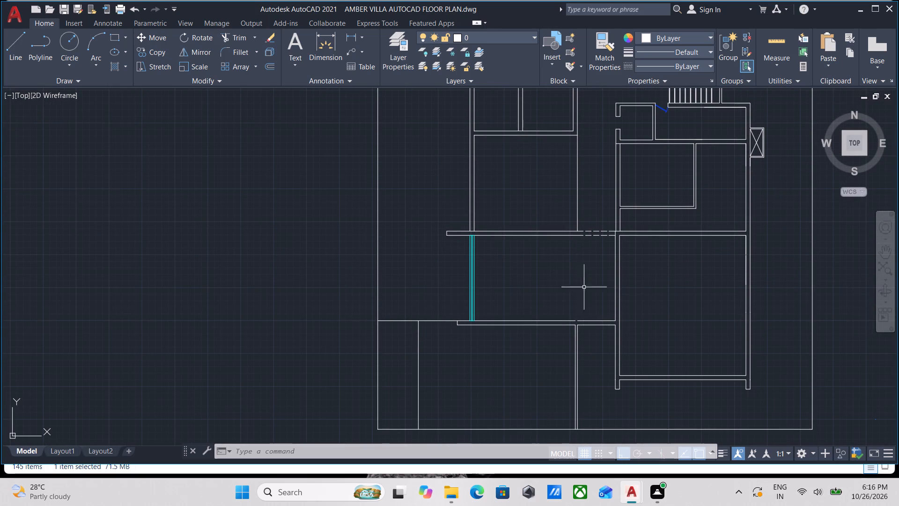
middle_drag(595, 359, 583, 310)
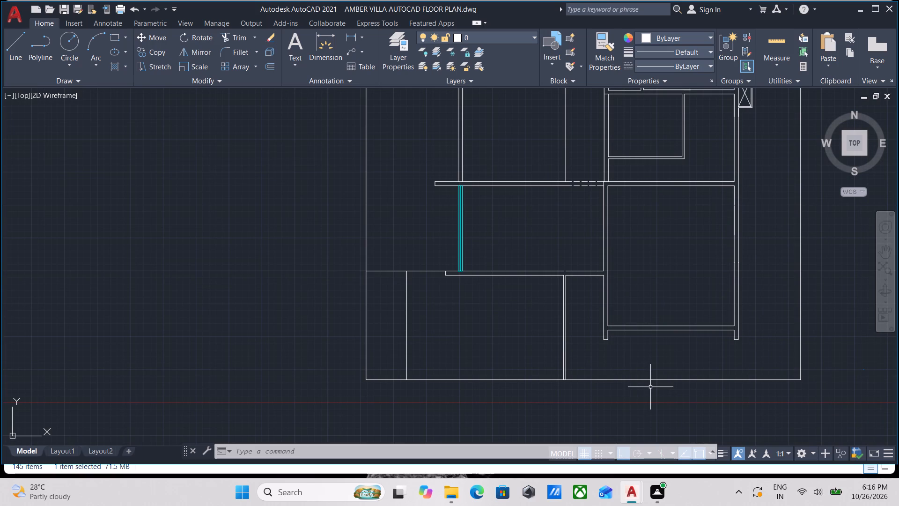
middle_drag(582, 342, 569, 372)
scroll(582, 342, down, 1)
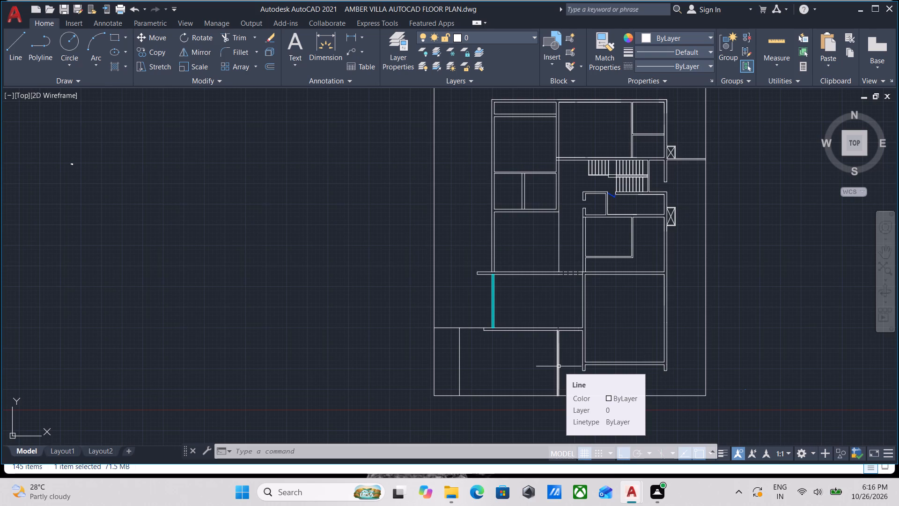
scroll(559, 366, up, 2)
scroll(574, 337, down, 1)
middle_drag(574, 337, 564, 353)
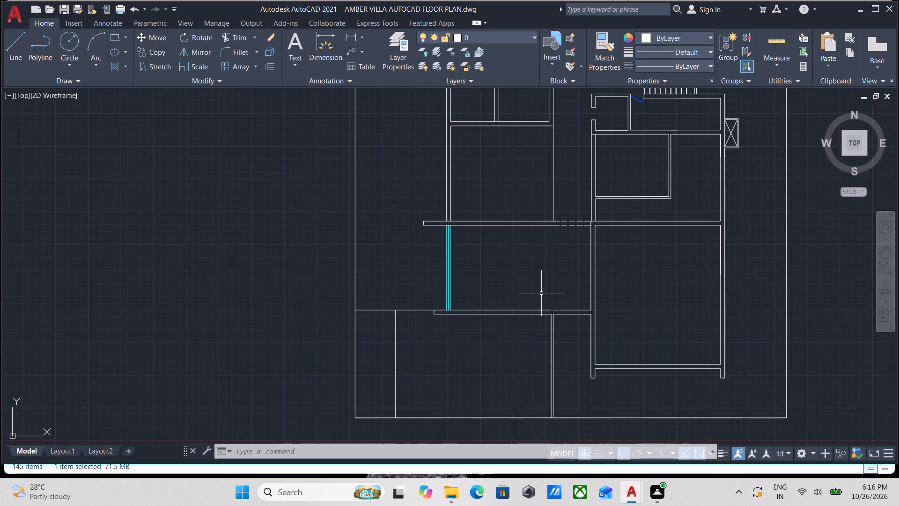
scroll(541, 292, up, 1)
scroll(541, 292, down, 1)
middle_drag(541, 292, 533, 305)
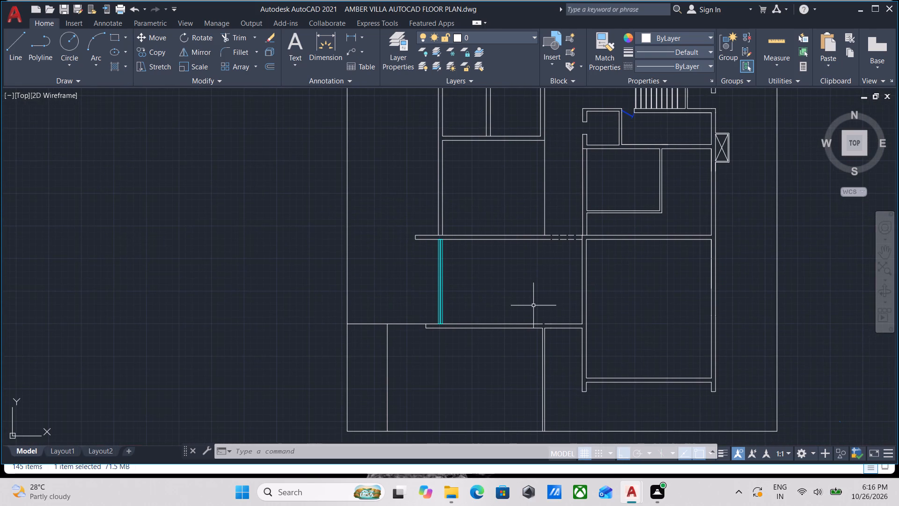
scroll(544, 330, up, 2)
middle_drag(547, 296, 532, 352)
scroll(531, 350, down, 1)
middle_drag(531, 350, 530, 350)
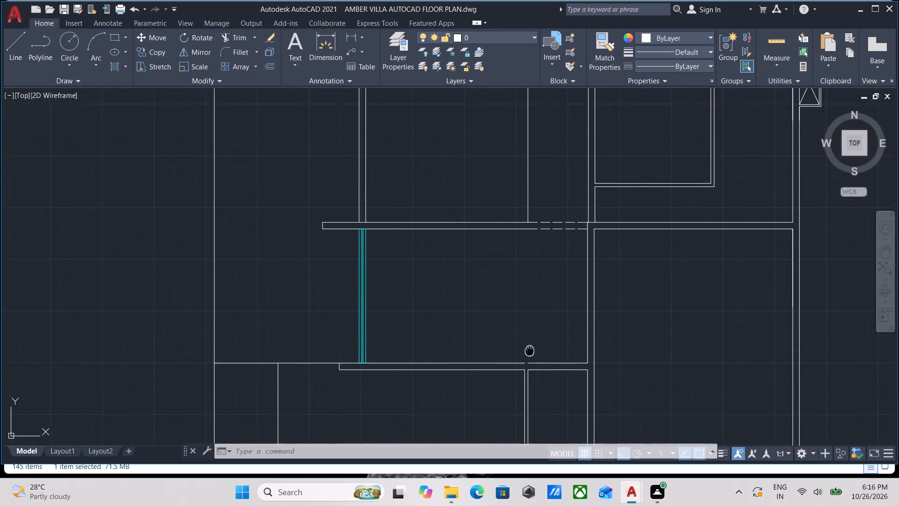
middle_drag(530, 350, 524, 361)
Extend both lines of the horizontal wall south of the cyan window eastward across the gap at the partition junction.
scroll(521, 388, up, 1)
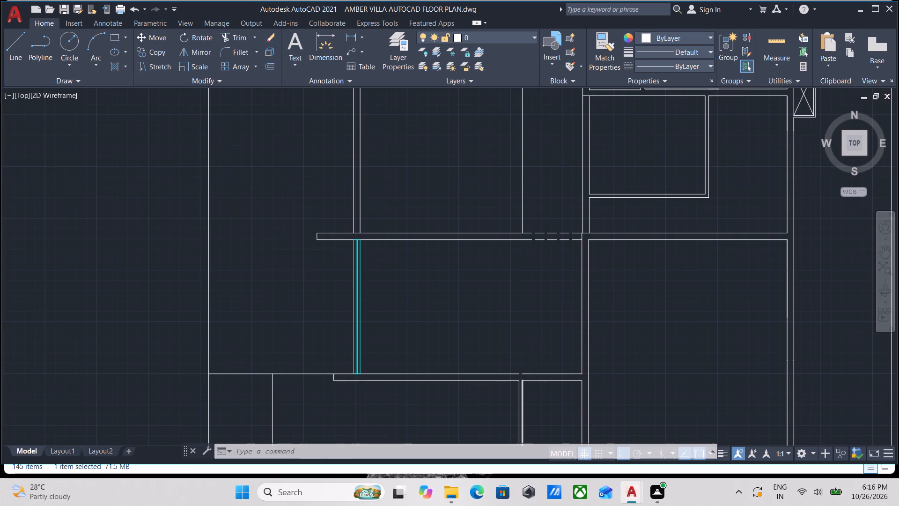
scroll(520, 374, up, 2)
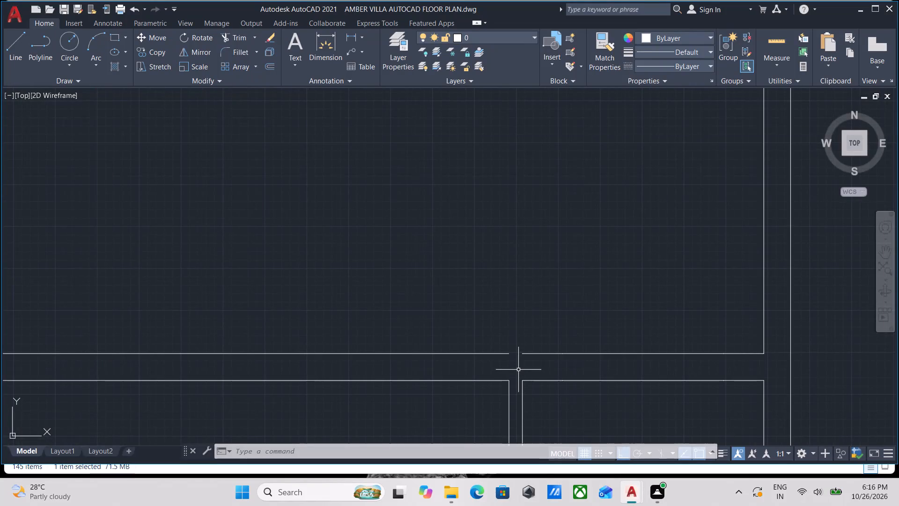
text(EX)
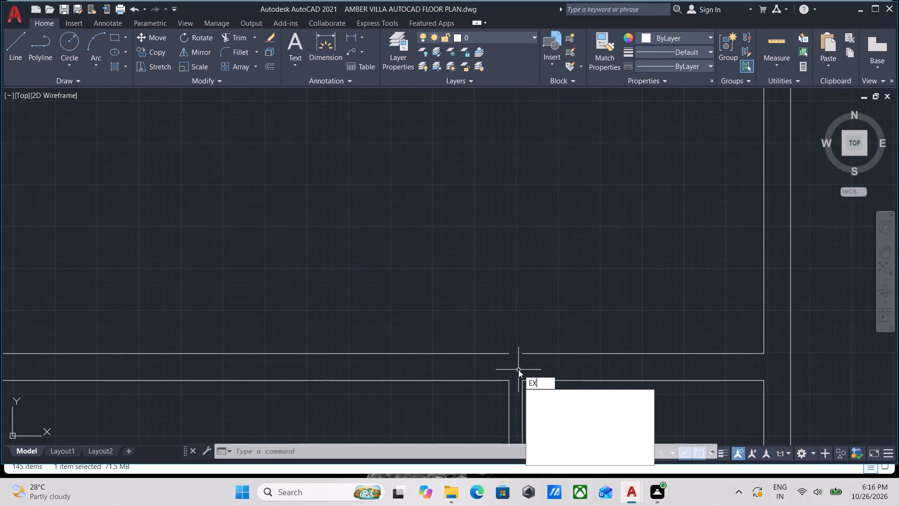
key(Return)
click(502, 354)
scroll(502, 354, down, 3)
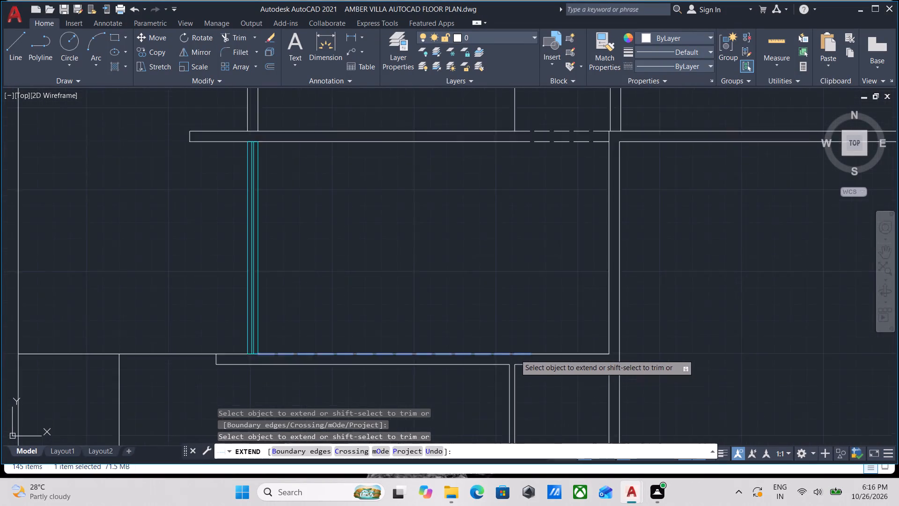
key(Escape)
scroll(529, 386, up, 2)
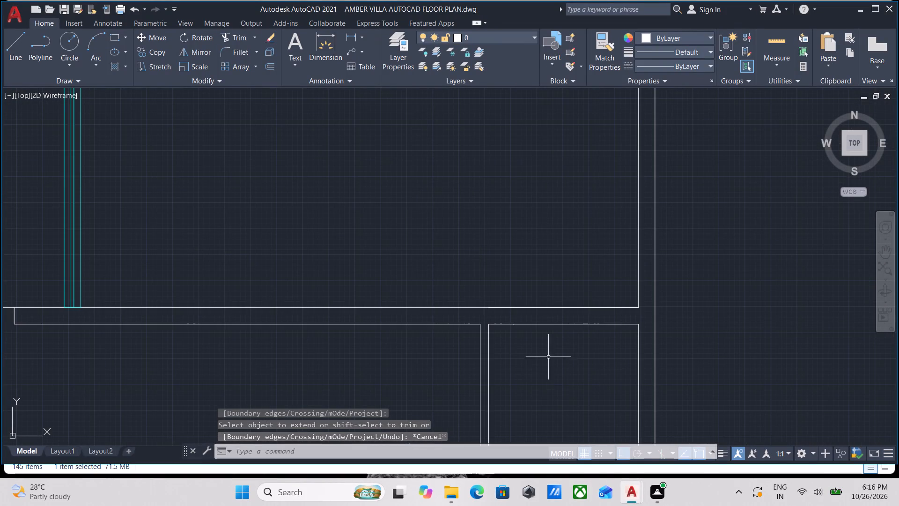
scroll(548, 356, up, 1)
text(EX)
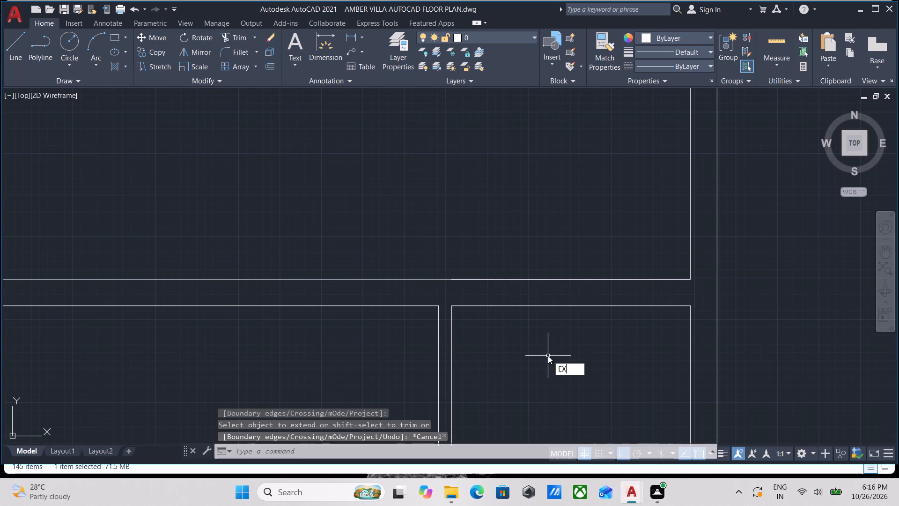
key(Return)
click(409, 305)
key(Escape)
Erase the two vertical partition lines running south from the horizontal wall below the cyan window.
scroll(522, 342, down, 2)
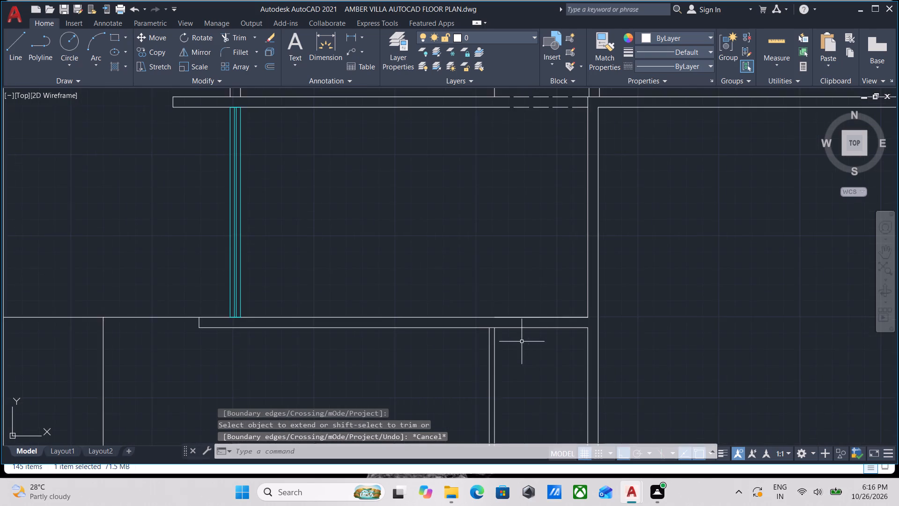
middle_drag(522, 342, 528, 320)
drag(521, 350, 510, 350)
click(472, 350)
right_click(472, 350)
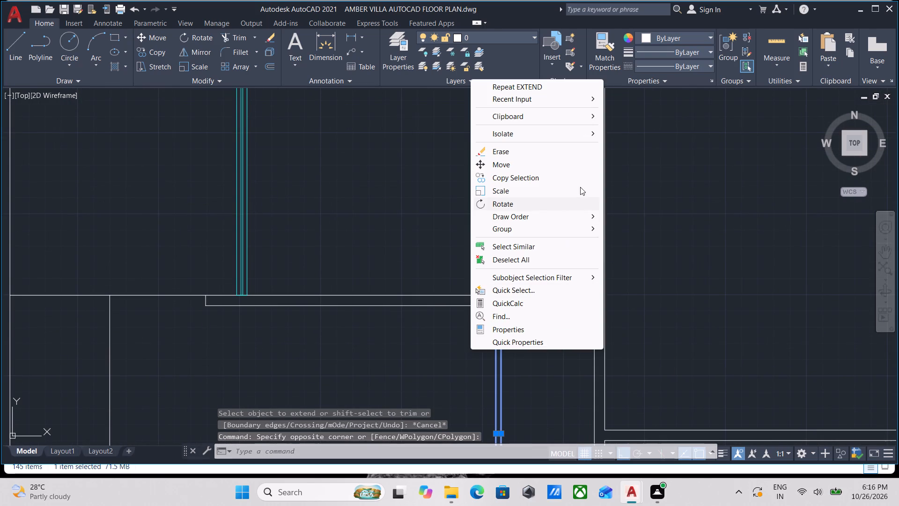
click(524, 148)
Draw a line across the west wall stub of the southeast room, continuing the outer line of its south wall.
scroll(484, 346, down, 1)
middle_drag(484, 345, 515, 290)
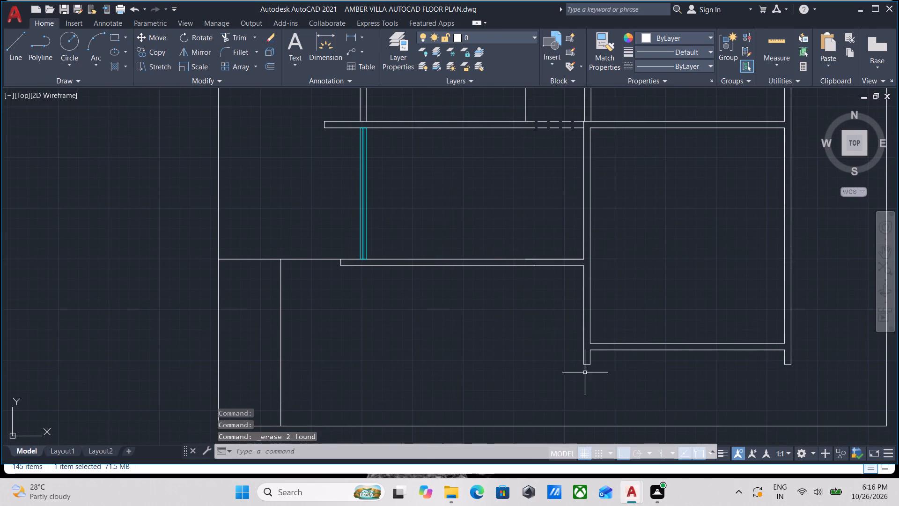
middle_drag(663, 332, 471, 295)
scroll(643, 318, up, 1)
middle_drag(582, 333, 638, 323)
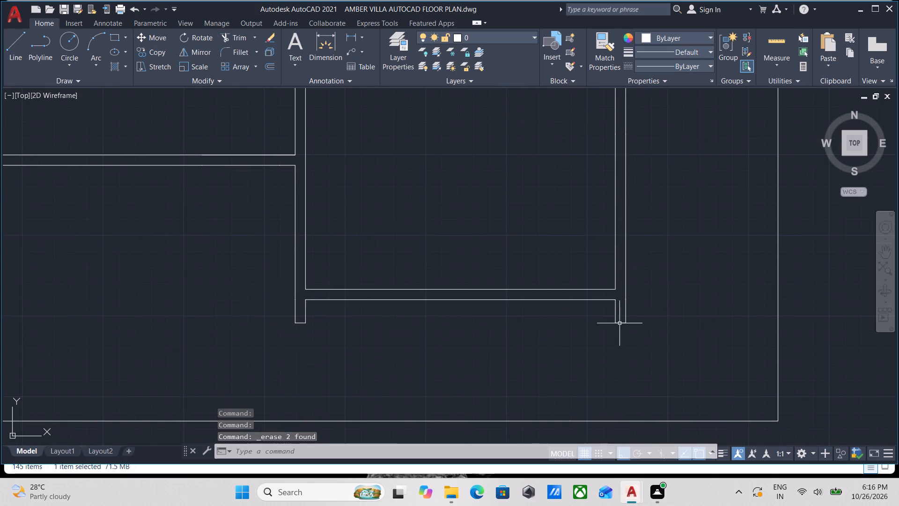
scroll(325, 313, up, 1)
middle_drag(325, 313, 424, 320)
key(l)
key(Return)
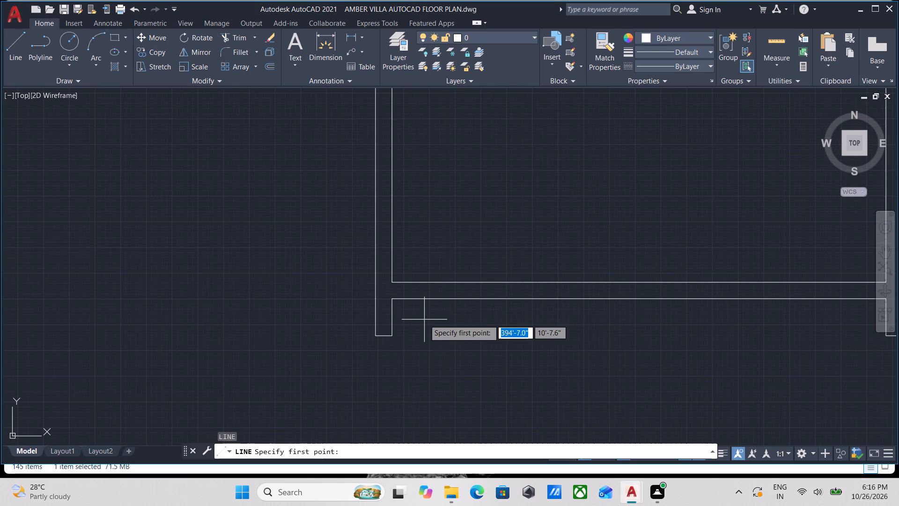
scroll(395, 302, up, 2)
click(385, 292)
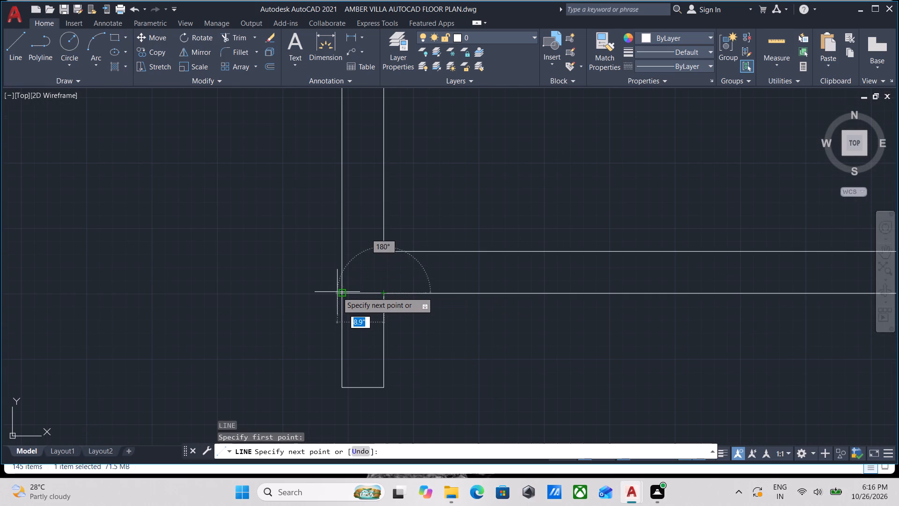
click(342, 292)
key(Escape)
Draw an 8" line across the southeast room's east wall stub, continuing the outer line of its south wall.
scroll(530, 367, down, 2)
middle_drag(530, 367, 44, 311)
middle_drag(318, 309, 241, 320)
key(l)
key(Return)
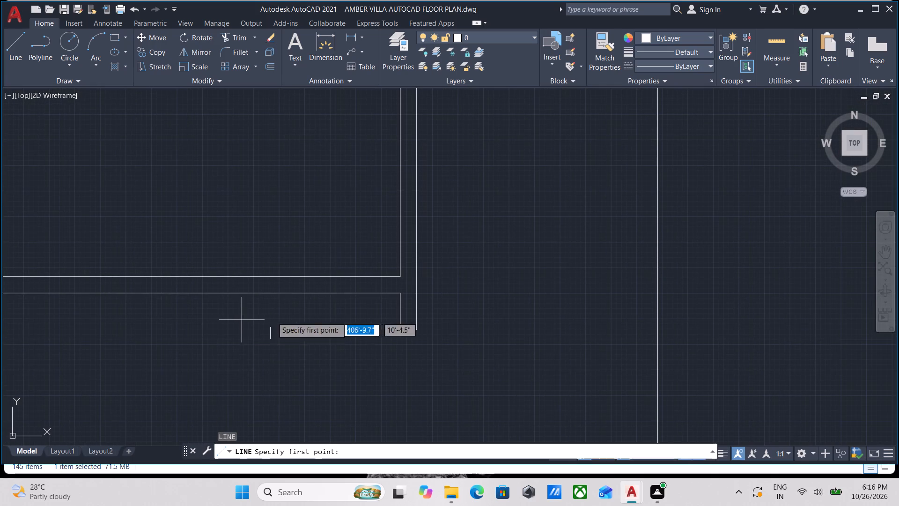
scroll(434, 282, up, 1)
click(378, 302)
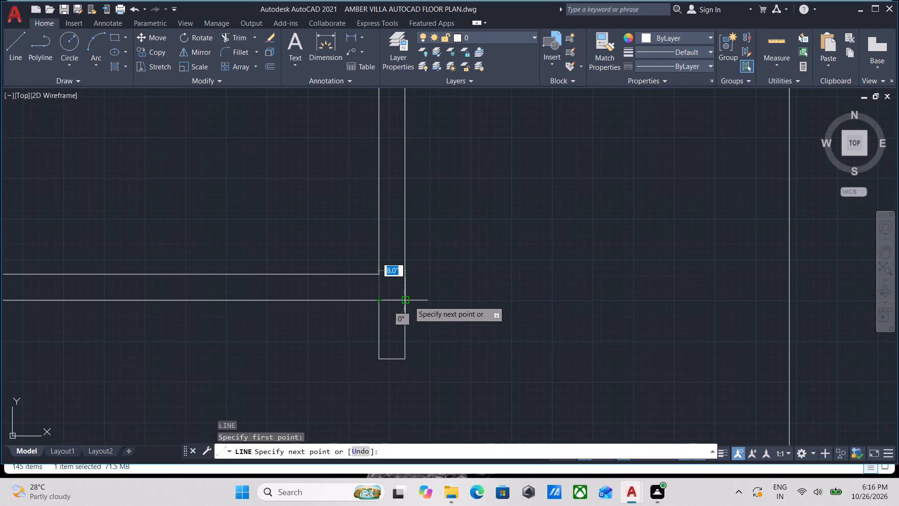
click(405, 301)
key(Escape)
Trim away both wall stubs projecting beyond the southeast room's south wall and remove their leftover end lines.
scroll(473, 327, down, 2)
middle_drag(473, 327, 556, 322)
text(TR)
key(Return)
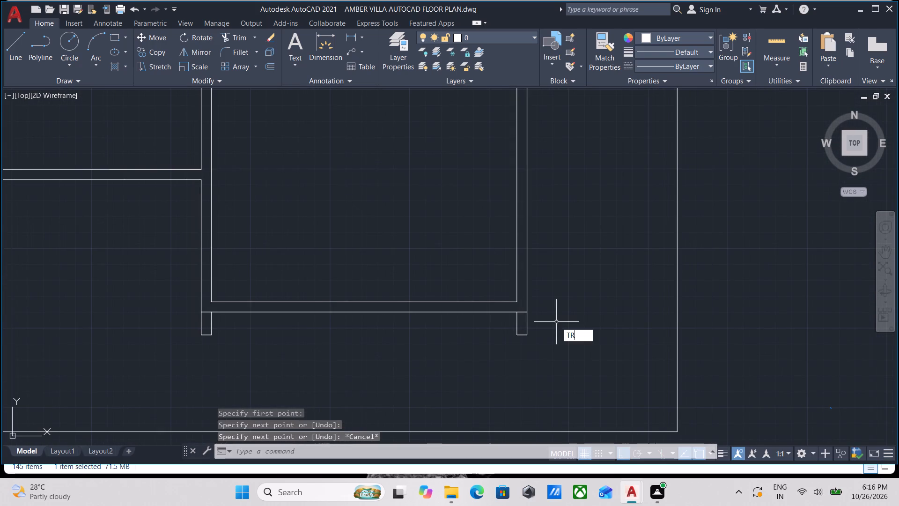
click(553, 322)
middle_drag(195, 324, 470, 334)
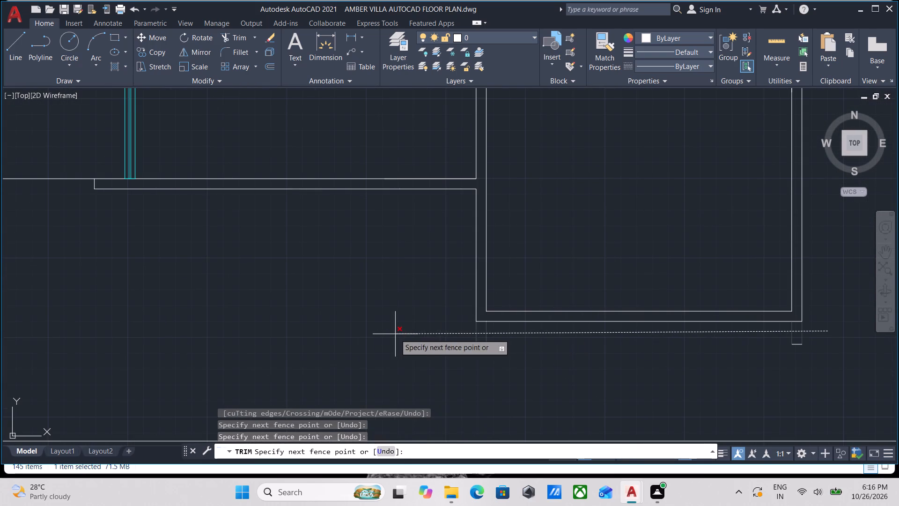
click(395, 334)
click(483, 360)
click(485, 339)
middle_drag(637, 370, 392, 356)
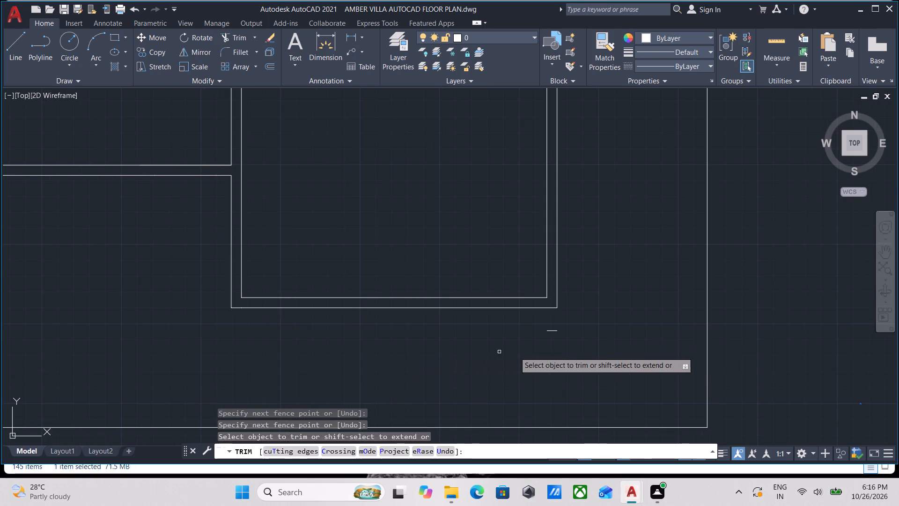
drag(566, 344, 560, 344)
click(542, 324)
scroll(545, 324, down, 2)
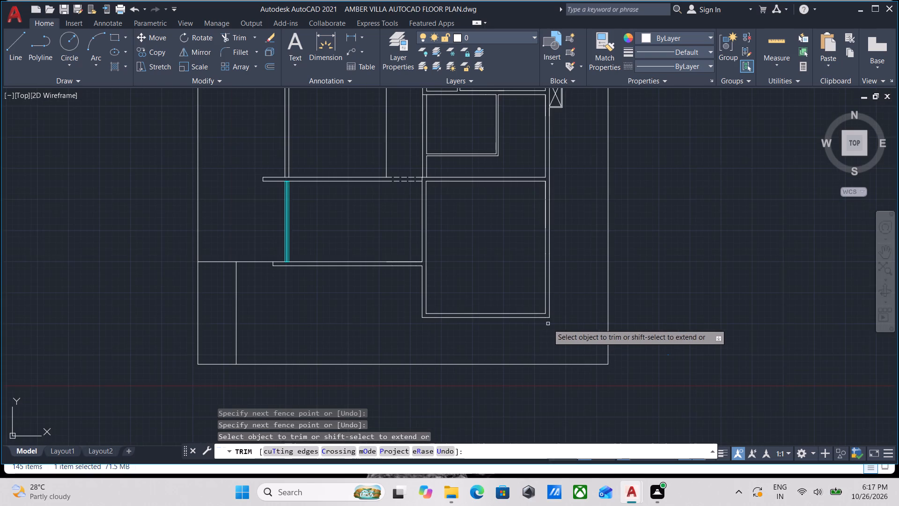
key(Escape)
Draw the southern area's outline: 8'-8" south from below the cyan window's outer edge, continuing east to the southeast room's west wall.
scroll(305, 337, down, 1)
middle_drag(302, 337, 417, 332)
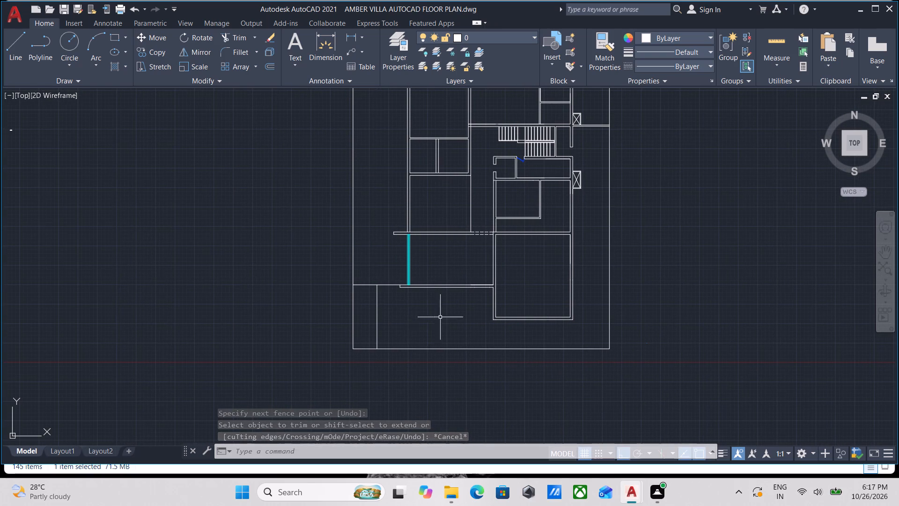
middle_drag(459, 315, 493, 324)
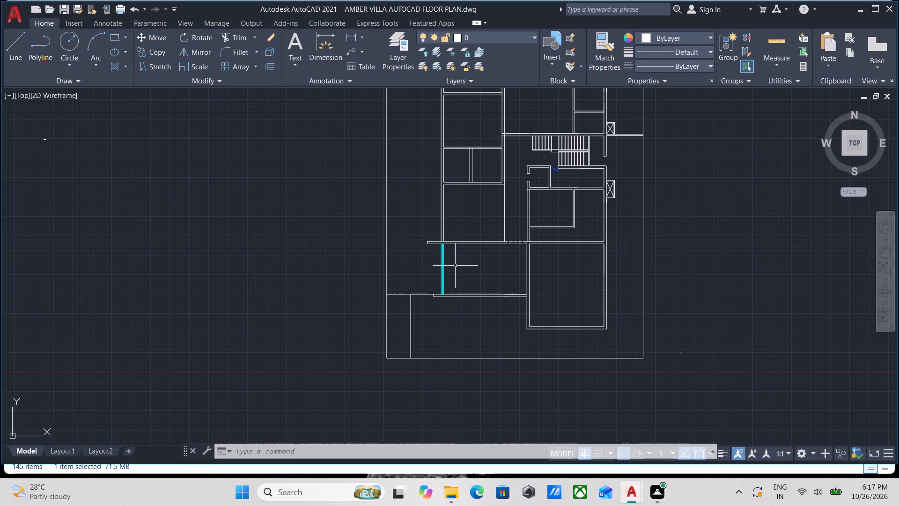
scroll(434, 316, up, 1)
key(l)
key(Return)
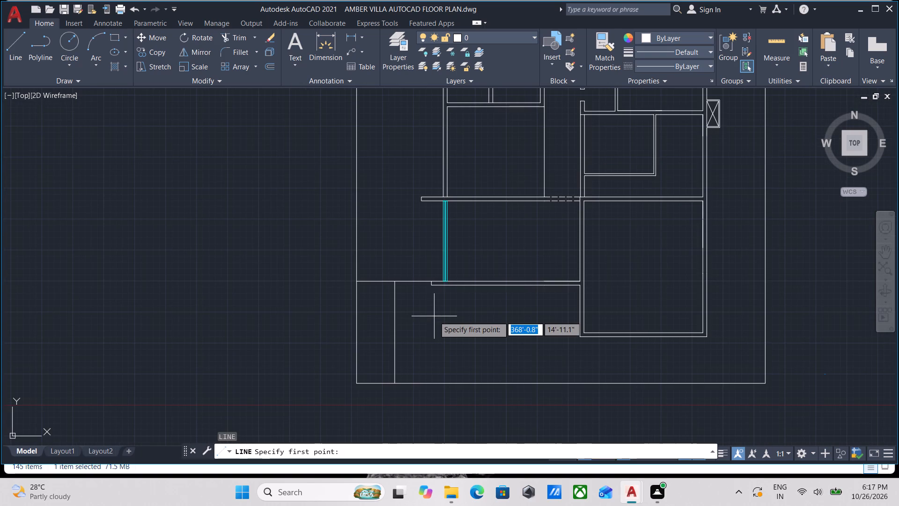
scroll(435, 293, up, 2)
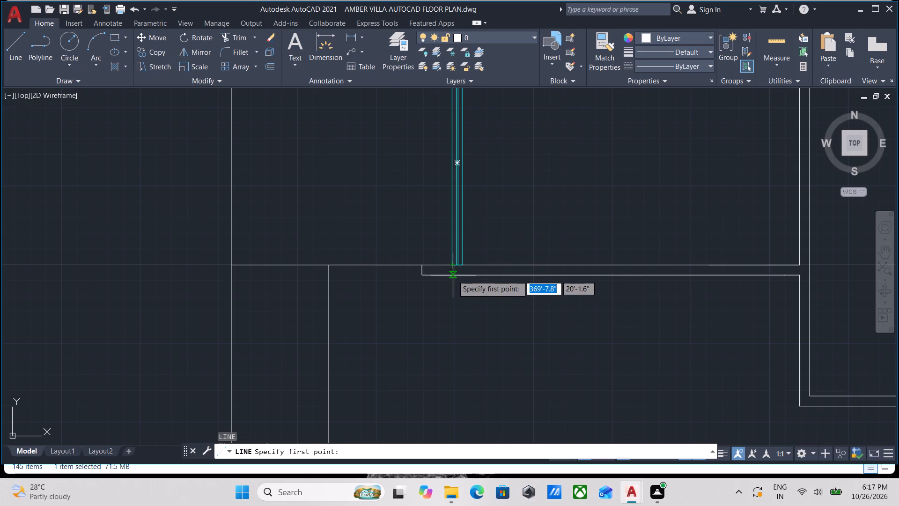
scroll(453, 275, up, 2)
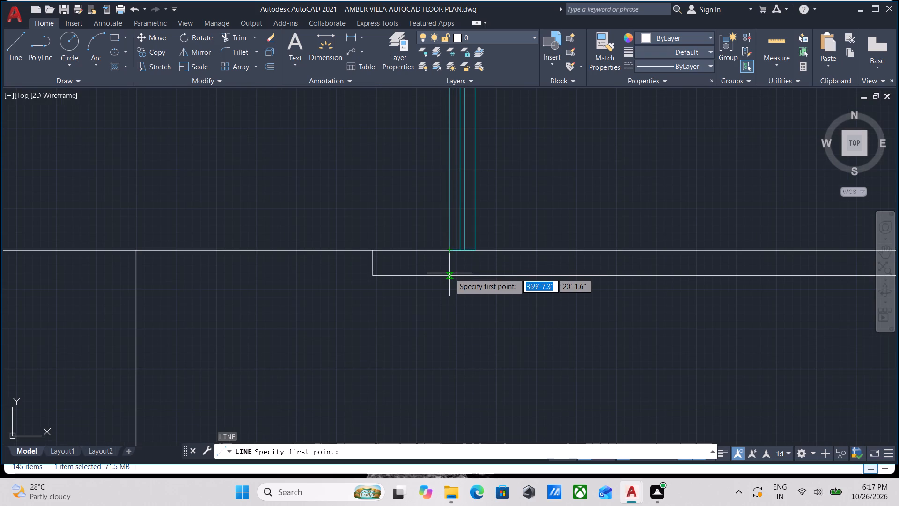
click(449, 274)
middle_drag(455, 382, 415, 255)
scroll(396, 322, down, 4)
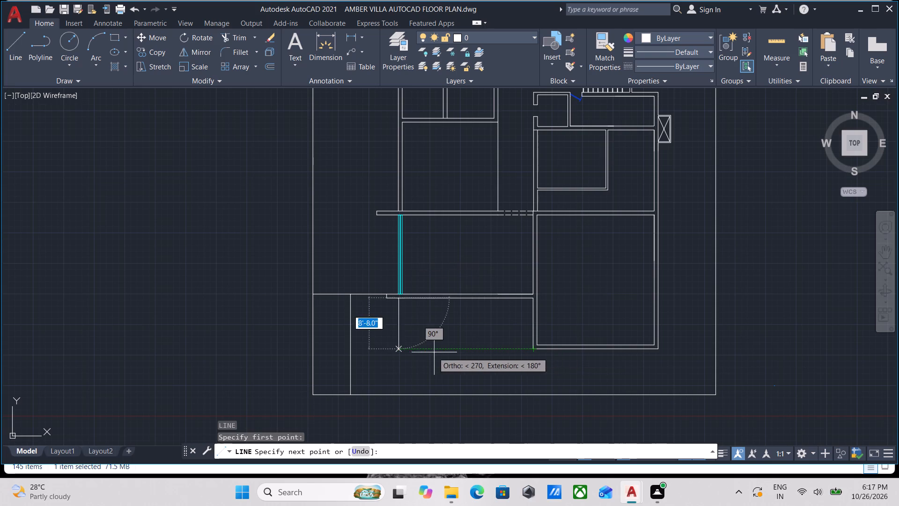
click(399, 350)
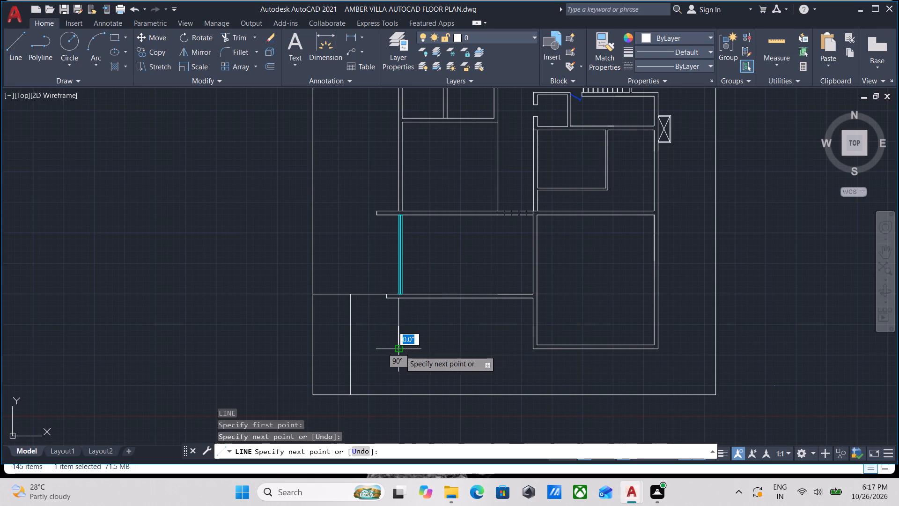
click(533, 349)
key(Escape)
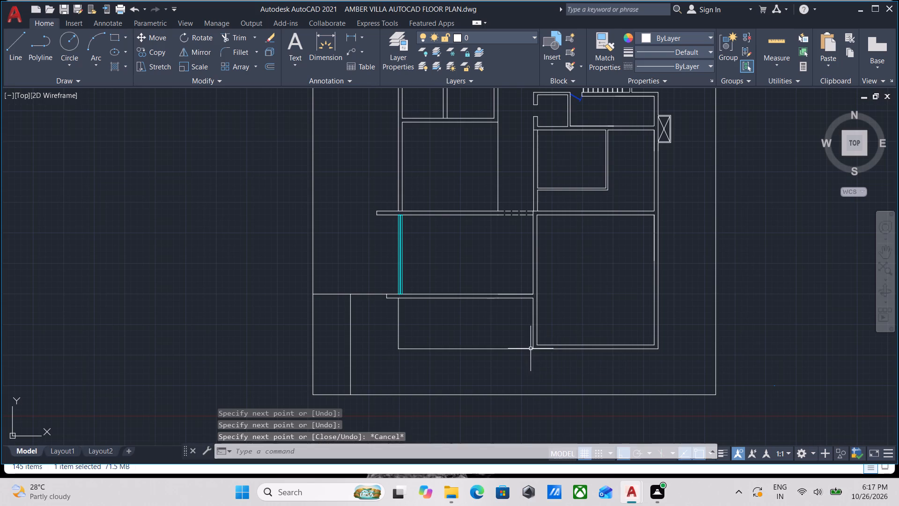
Extend the west wall's outer line south through the horizontal wall, and the southern area's west line north to the cyan window.
scroll(402, 320, up, 2)
middle_drag(391, 293, 385, 322)
scroll(367, 307, up, 2)
middle_drag(371, 317, 362, 334)
scroll(371, 317, down, 4)
middle_drag(219, 315, 251, 315)
scroll(278, 320, up, 2)
scroll(305, 321, down, 1)
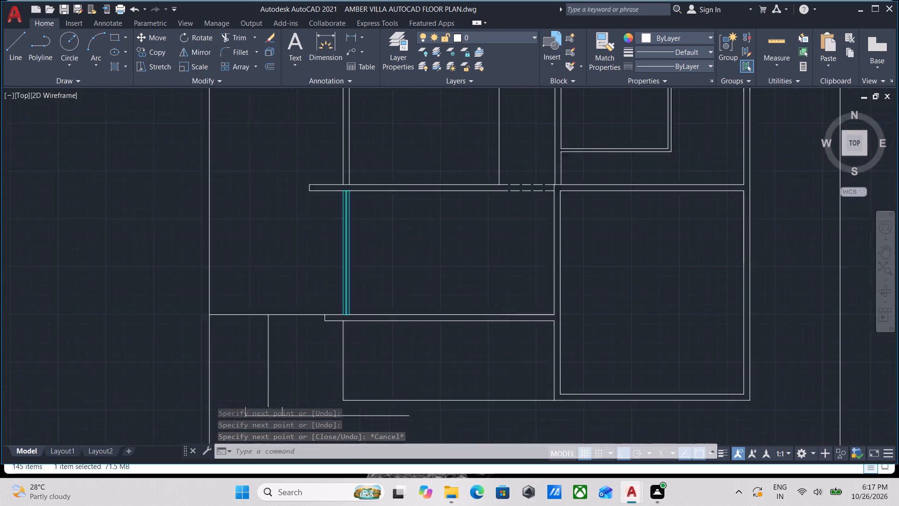
scroll(305, 321, down, 1)
middle_drag(305, 321, 280, 336)
middle_drag(297, 273, 295, 300)
scroll(300, 279, up, 2)
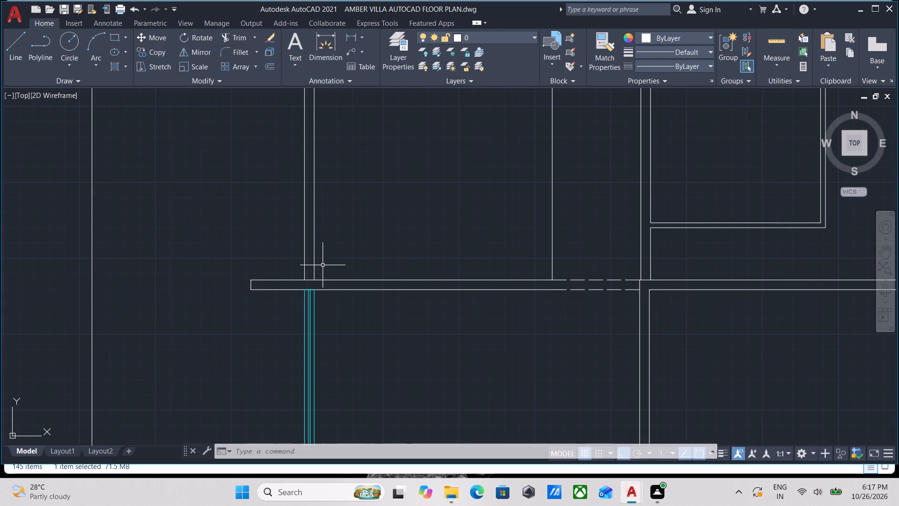
text(EX)
key(Return)
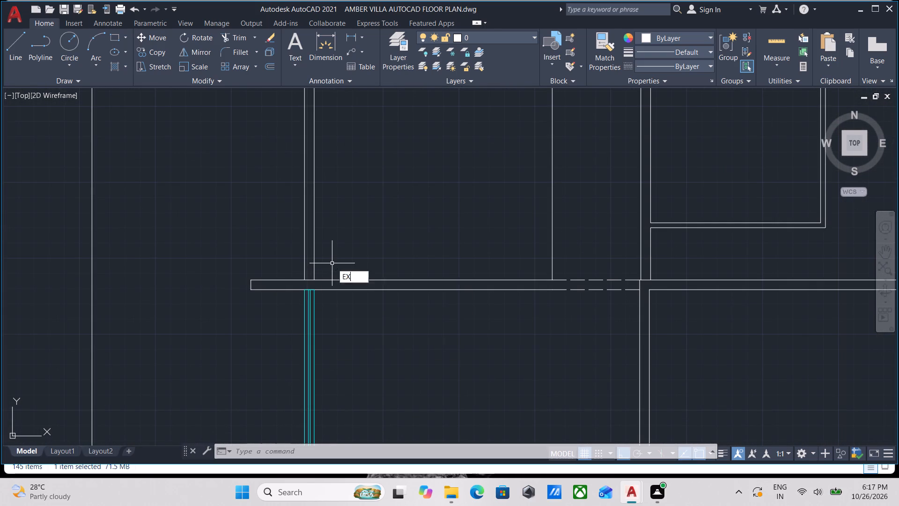
scroll(307, 271, up, 1)
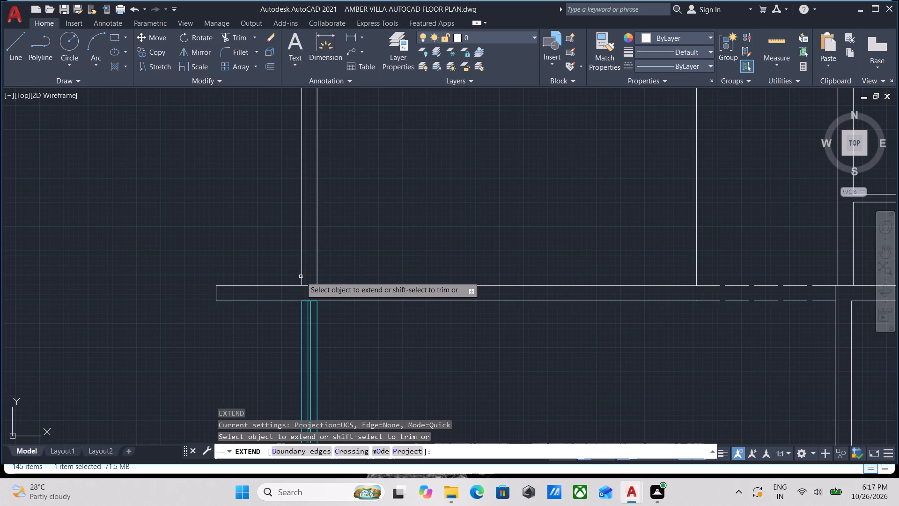
click(302, 277)
scroll(349, 254, down, 4)
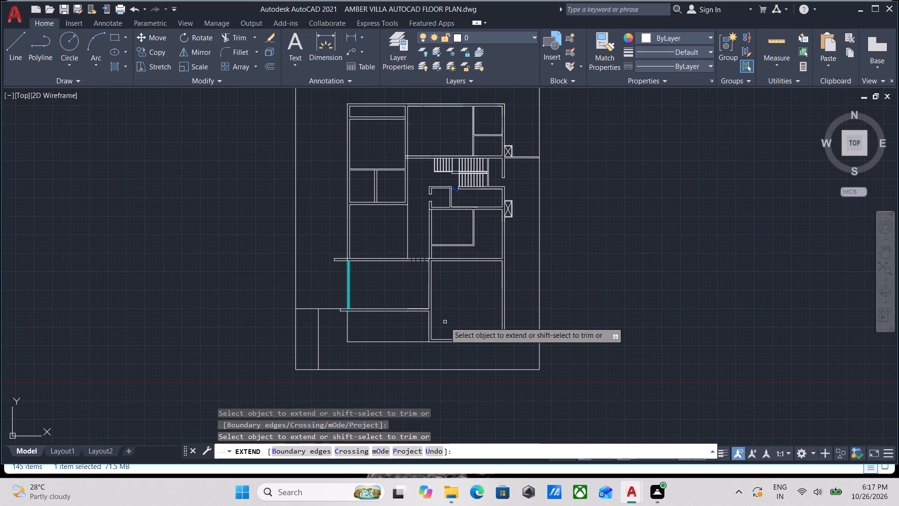
scroll(348, 315, up, 2)
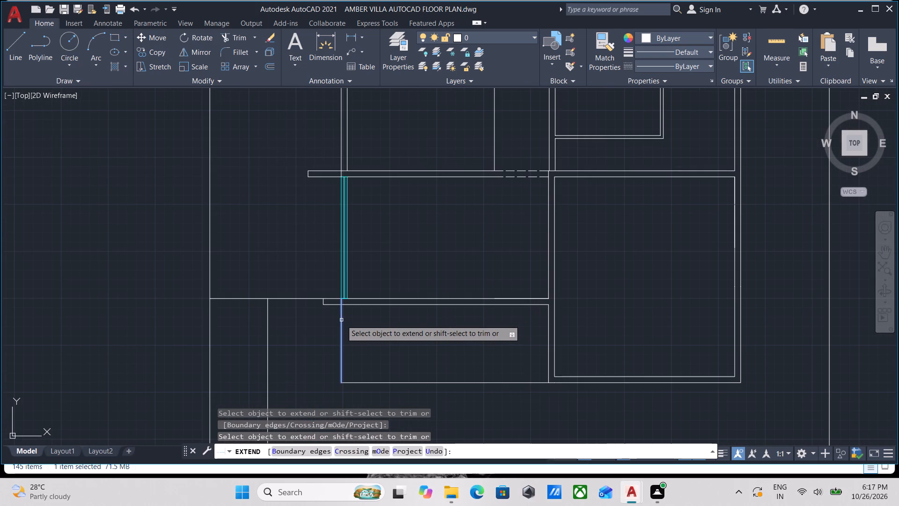
click(341, 320)
key(Escape)
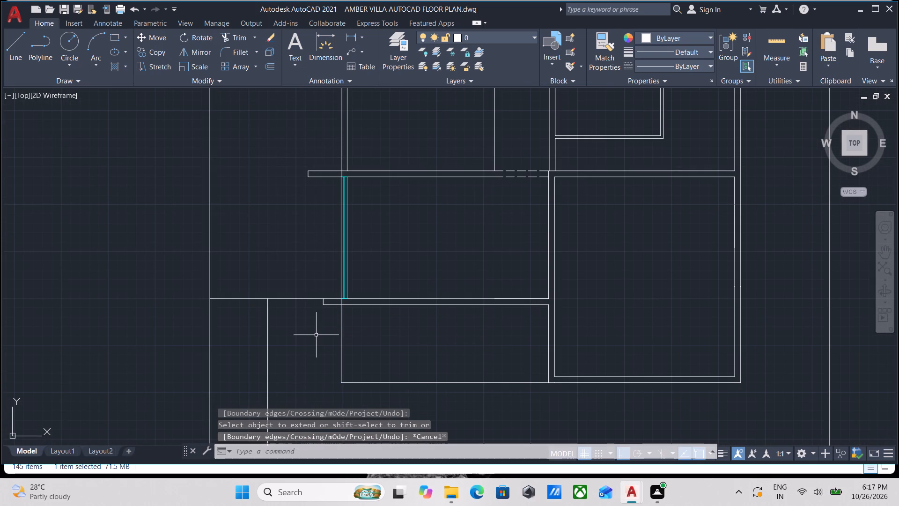
Trim the two horizontal wall stubs projecting west of the cyan window and remove their leftover end lines.
text(TR)
key(Return)
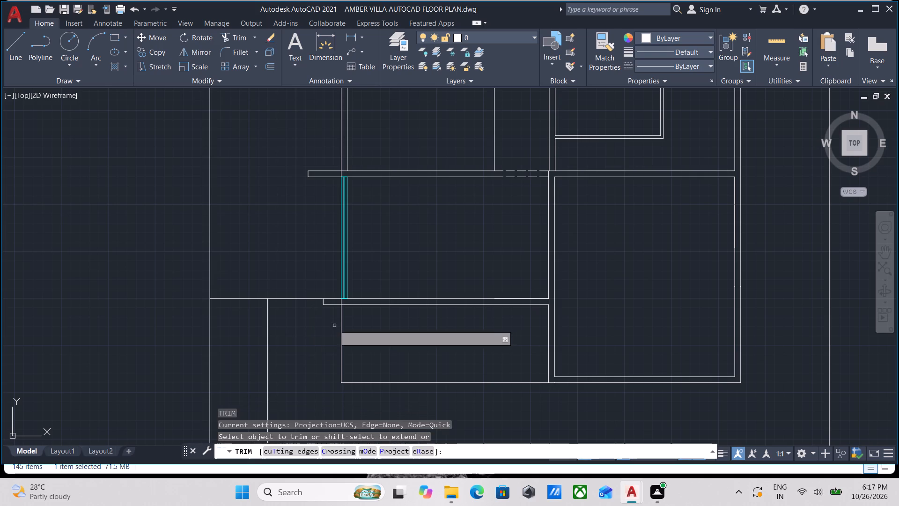
click(334, 323)
middle_drag(333, 234, 328, 318)
click(327, 234)
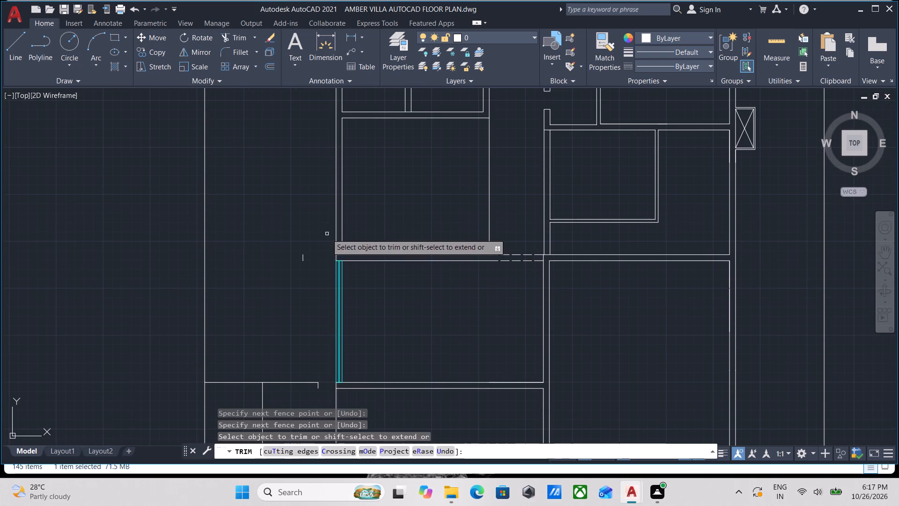
click(313, 394)
click(325, 368)
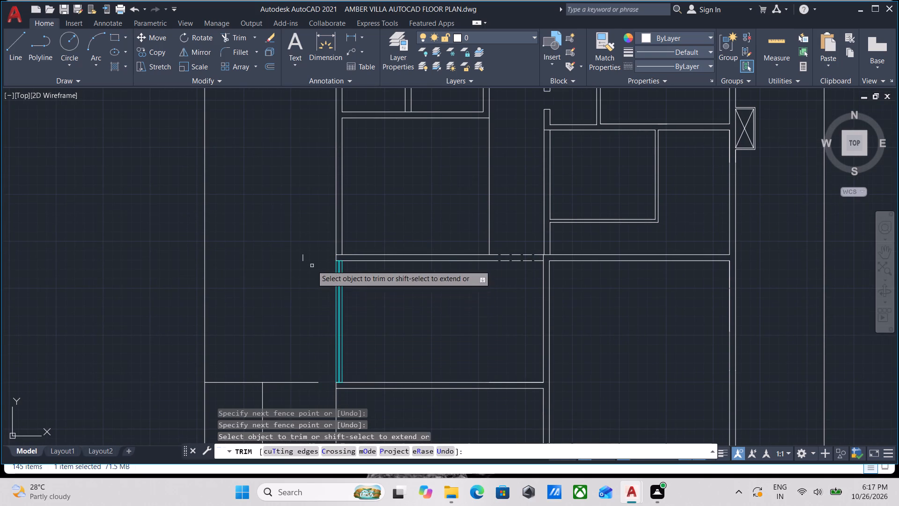
click(309, 260)
click(290, 253)
scroll(385, 285, down, 1)
key(Escape)
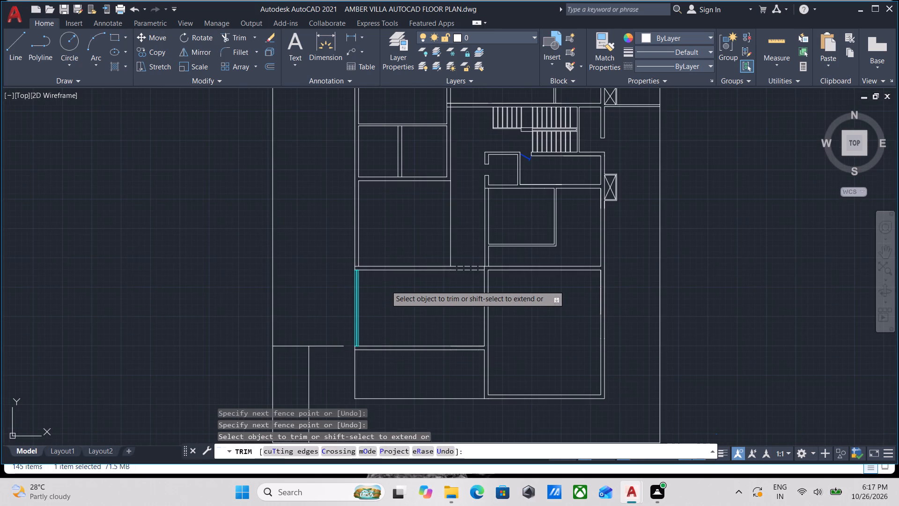
Examine the trimmed wall junctions at the cyan window and the corners of the new southern area.
scroll(364, 274, up, 3)
scroll(312, 279, up, 2)
scroll(335, 261, down, 2)
middle_drag(339, 258, 355, 257)
scroll(348, 248, up, 2)
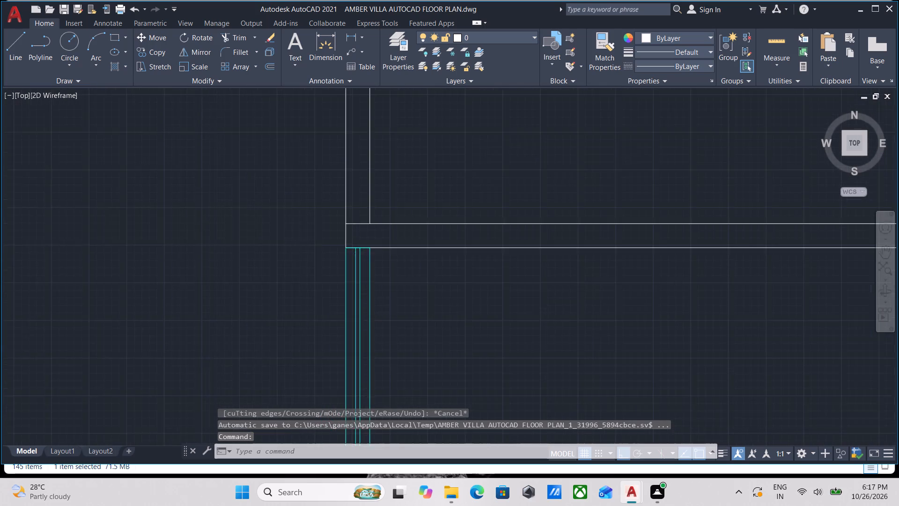
scroll(348, 248, up, 4)
scroll(346, 231, down, 2)
middle_drag(346, 231, 354, 286)
scroll(395, 276, down, 2)
middle_drag(395, 275, 396, 249)
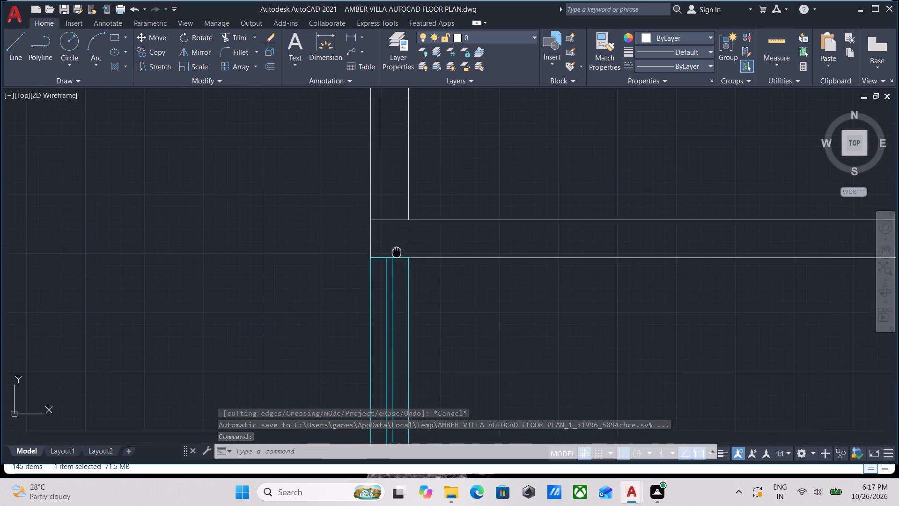
middle_drag(396, 249, 395, 234)
scroll(400, 226, down, 2)
middle_click(400, 226)
scroll(400, 226, down, 2)
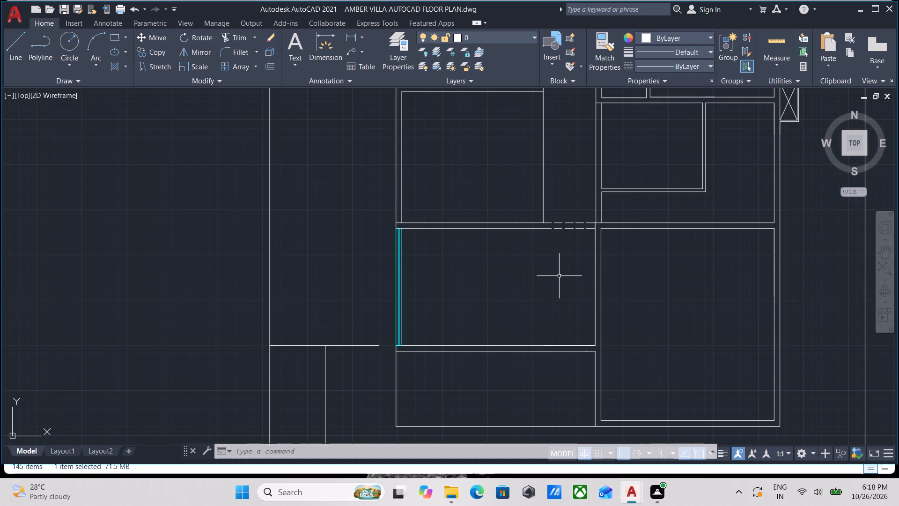
scroll(376, 357, up, 1)
scroll(393, 355, down, 1)
middle_drag(393, 355, 391, 354)
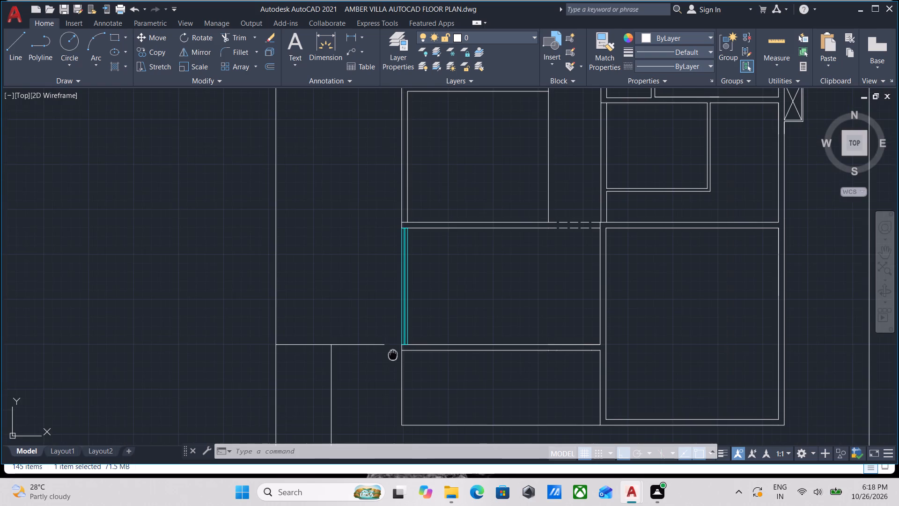
middle_drag(391, 354, 386, 355)
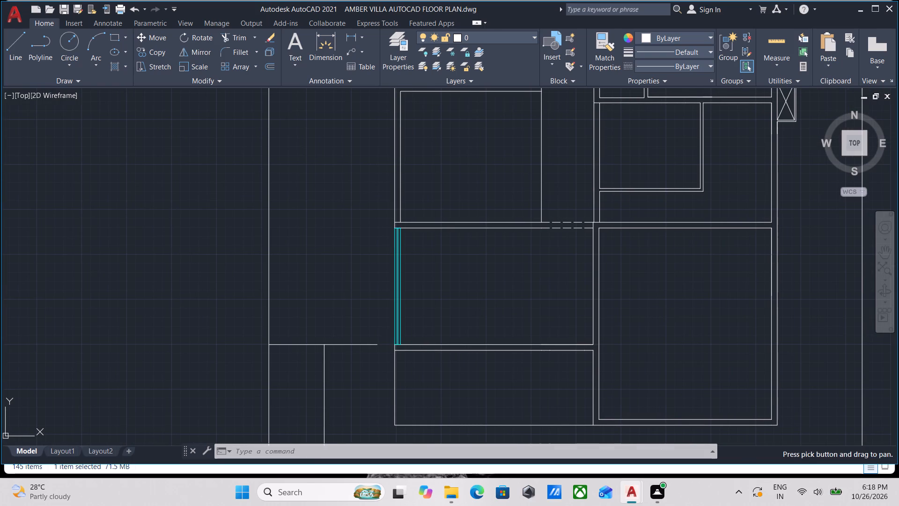
middle_drag(535, 382, 431, 335)
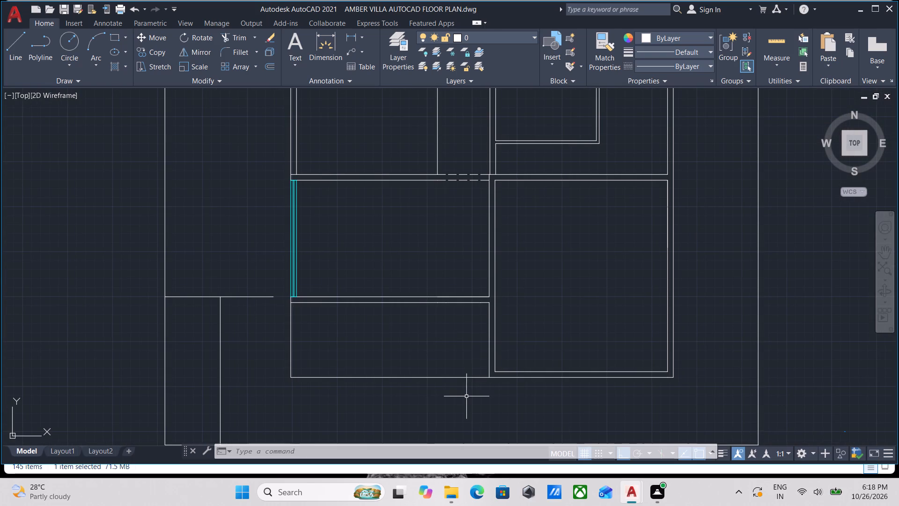
scroll(461, 382, up, 1)
middle_drag(458, 369, 470, 395)
scroll(460, 373, down, 1)
middle_drag(449, 354, 453, 368)
scroll(451, 360, down, 1)
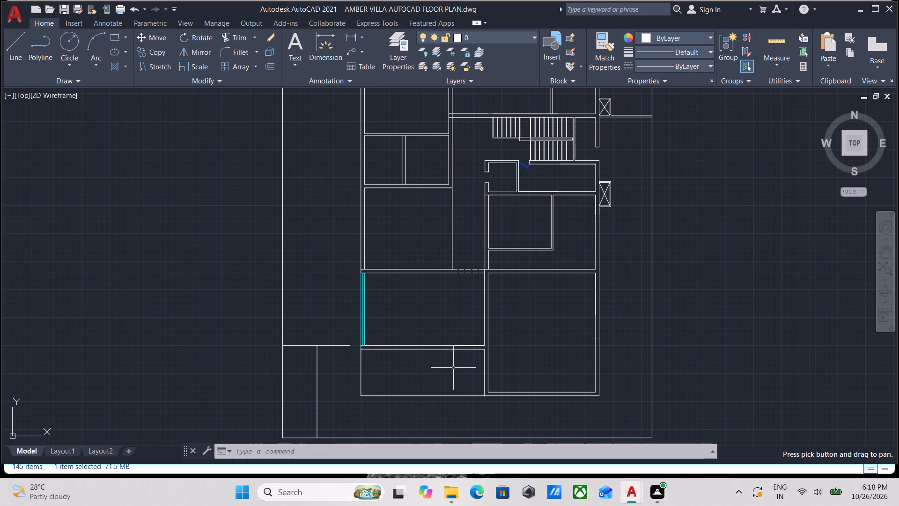
scroll(464, 328, up, 1)
middle_drag(464, 327, 482, 357)
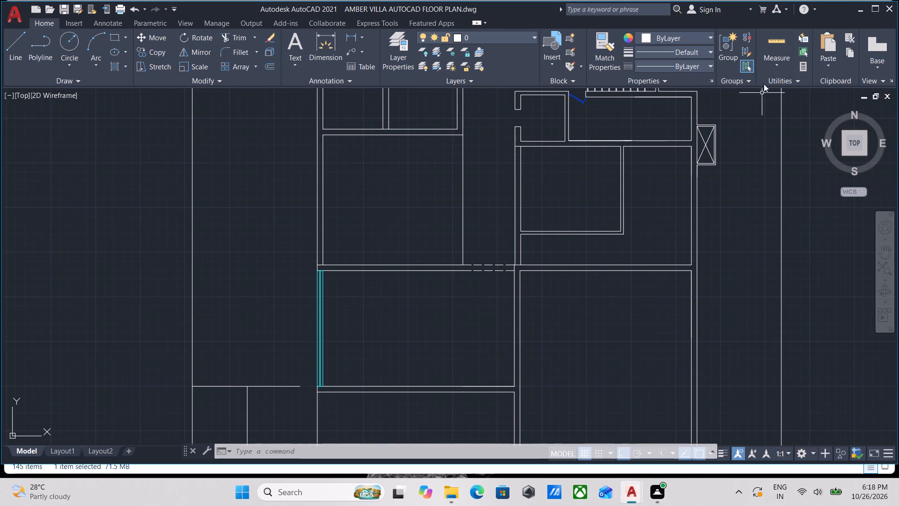
Set the current linetype to DASHED.
click(685, 68)
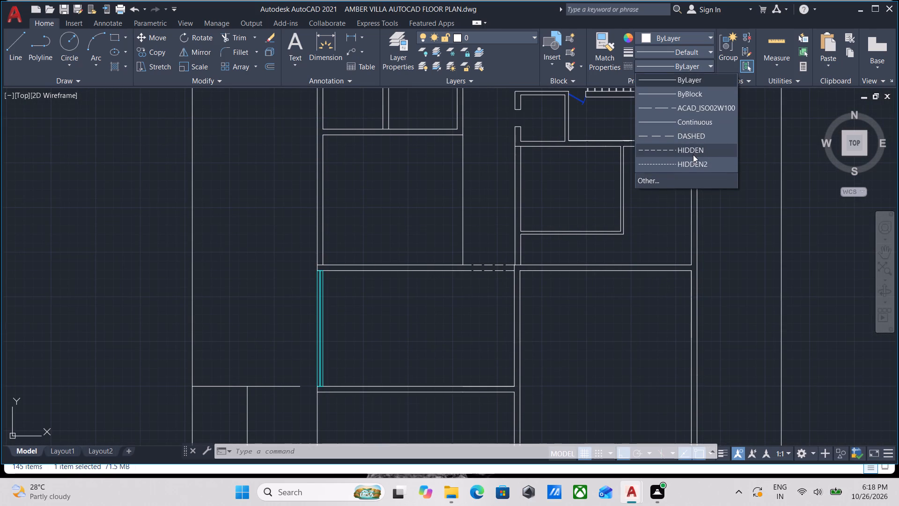
click(693, 155)
click(707, 65)
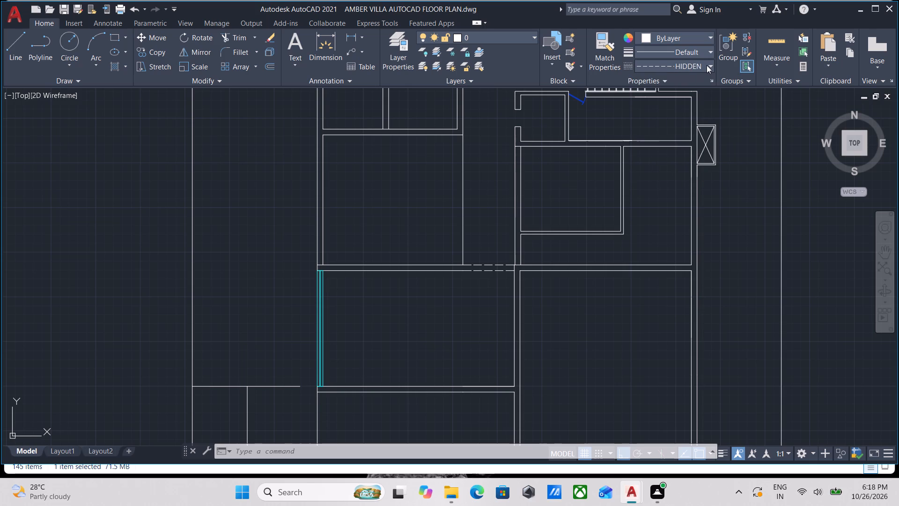
click(680, 140)
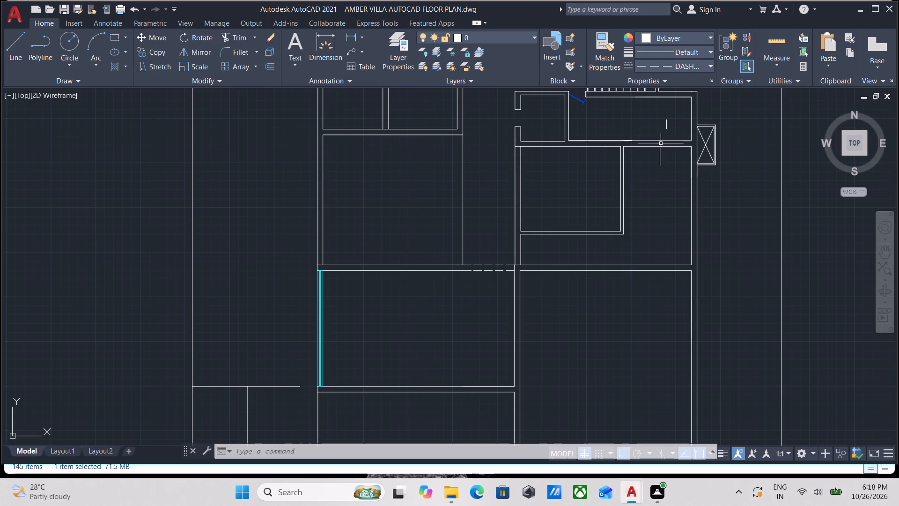
Draw a vertical line about 13'-6" long across the cyan-window room, from its north wall at the dashed opening to its south wall.
key(l)
key(Return)
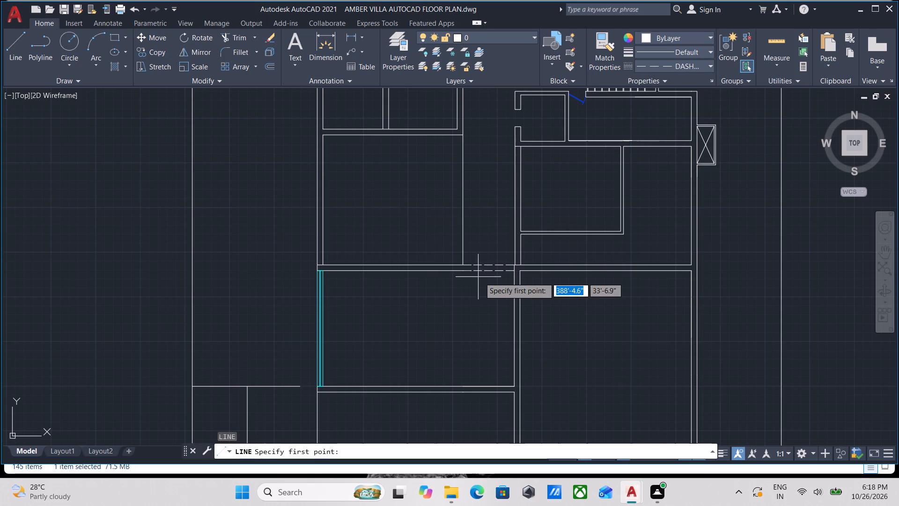
scroll(471, 273, up, 3)
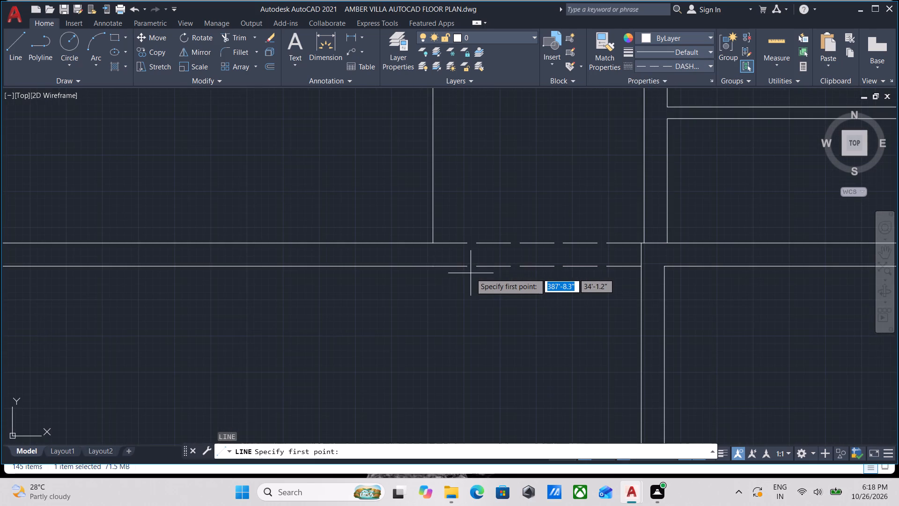
click(438, 265)
middle_drag(440, 363, 464, 112)
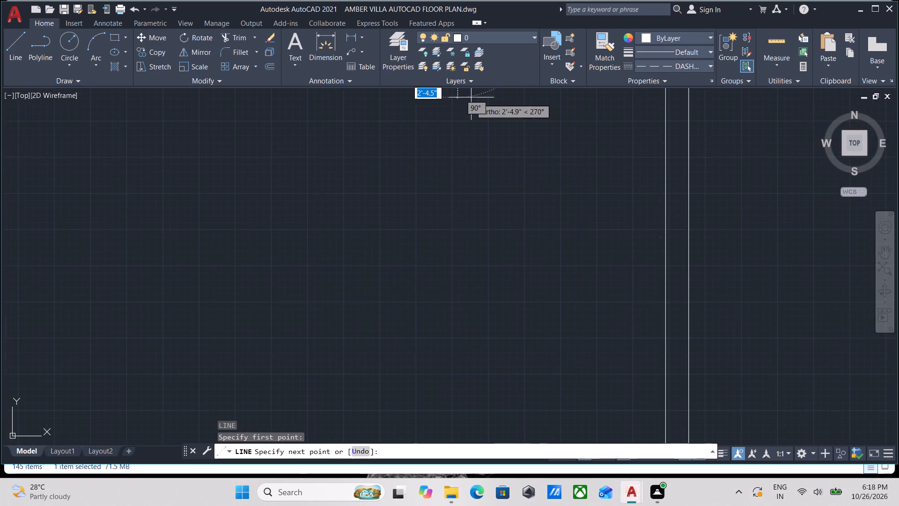
scroll(449, 306, down, 2)
middle_drag(449, 306, 475, 150)
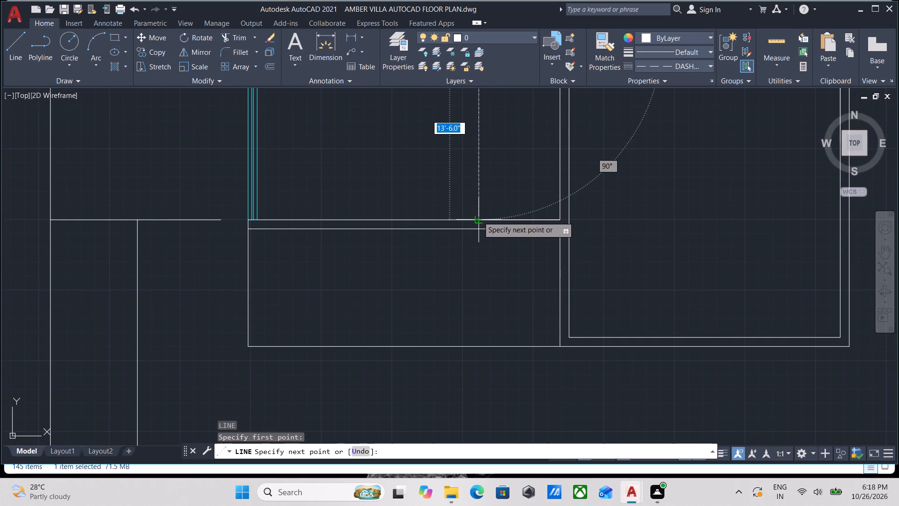
click(478, 216)
key(Escape)
middle_drag(488, 158, 492, 275)
Change the linetype of the new vertical line in the cyan-window room to ACAD_ISO02W100.
click(492, 269)
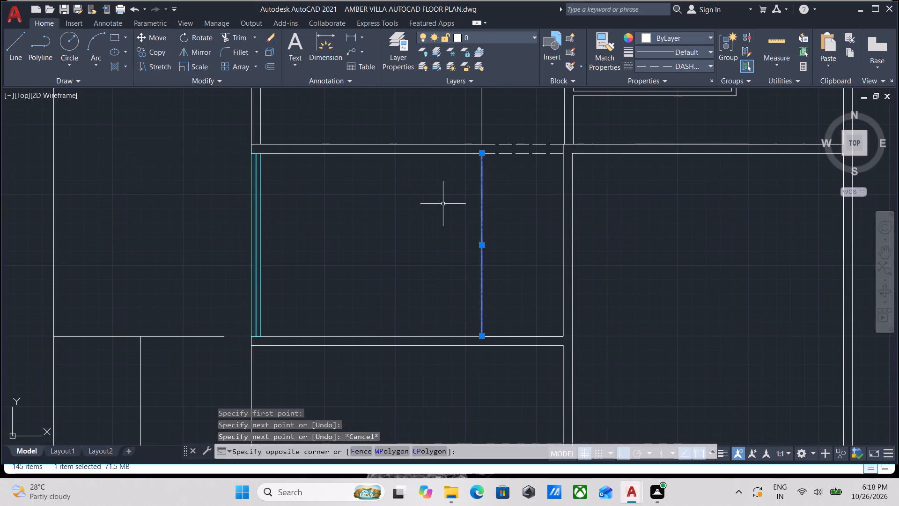
click(443, 204)
click(705, 59)
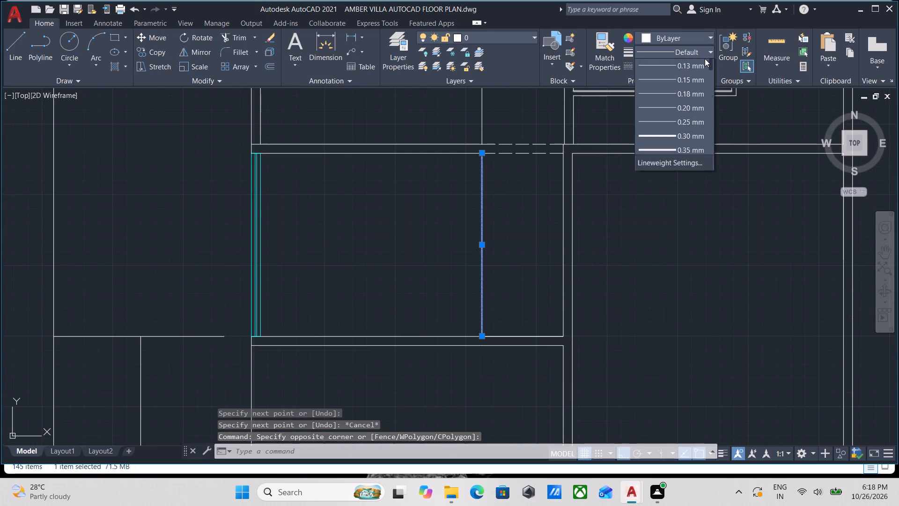
scroll(673, 111, up, 1)
scroll(681, 126, down, 1)
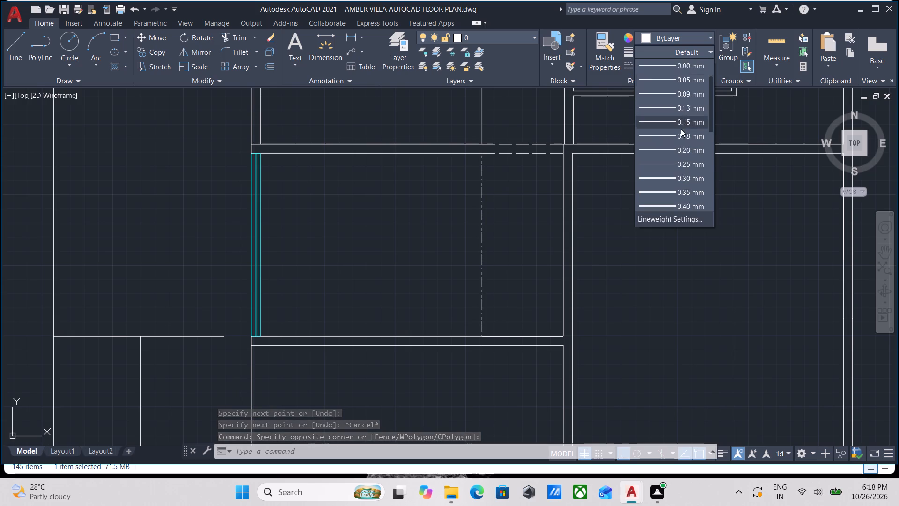
scroll(681, 129, down, 3)
scroll(680, 135, up, 5)
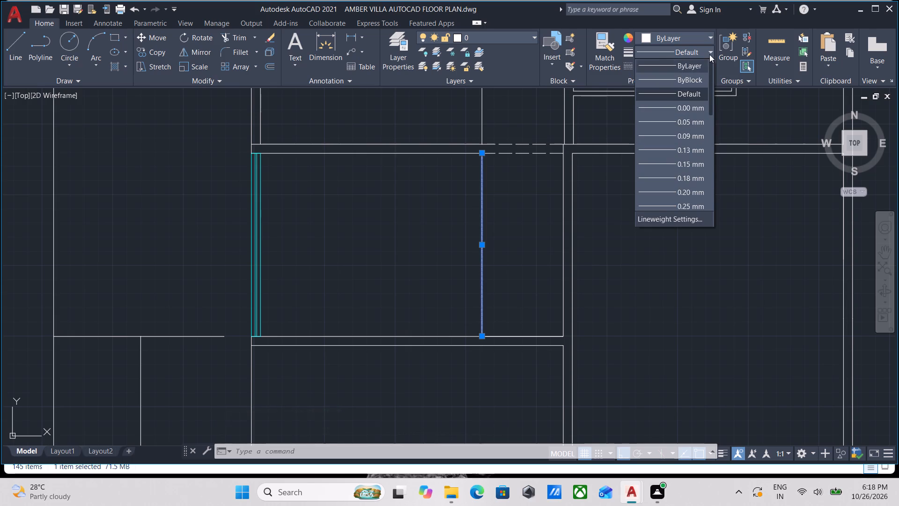
click(709, 54)
click(694, 65)
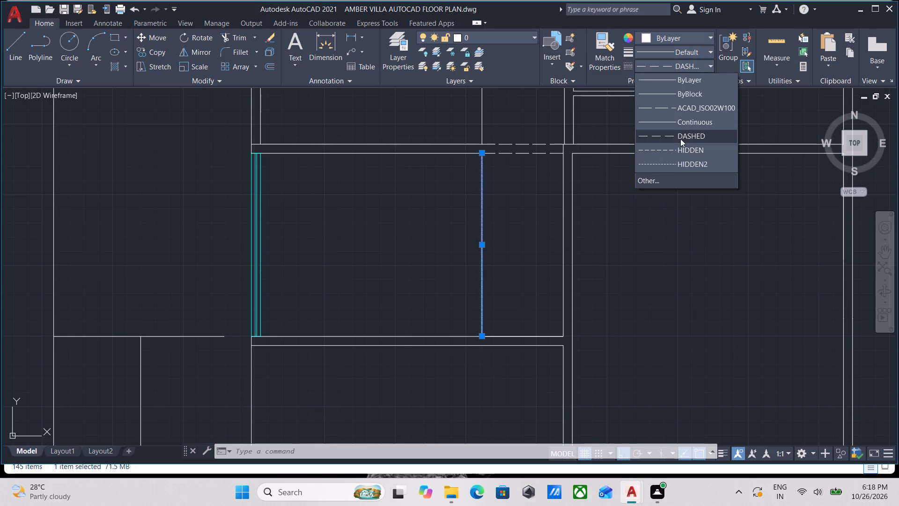
scroll(683, 153, down, 2)
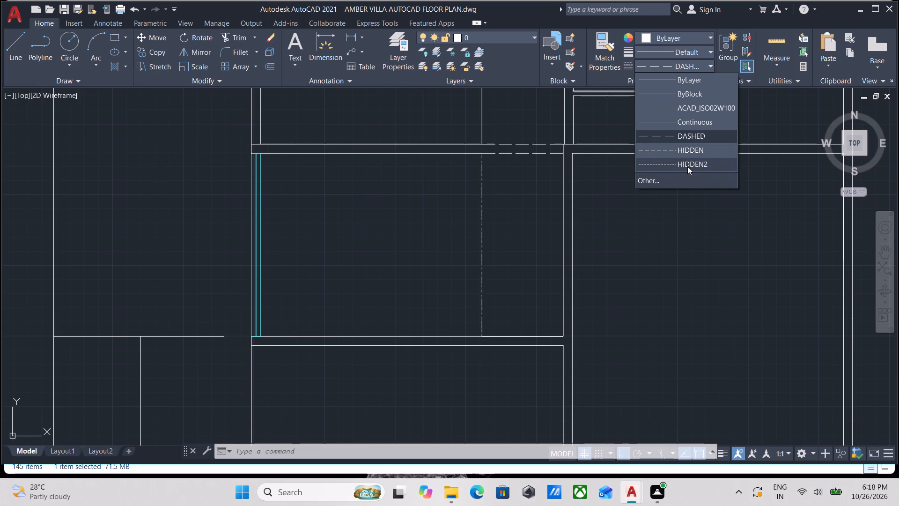
click(690, 109)
middle_drag(542, 183, 584, 177)
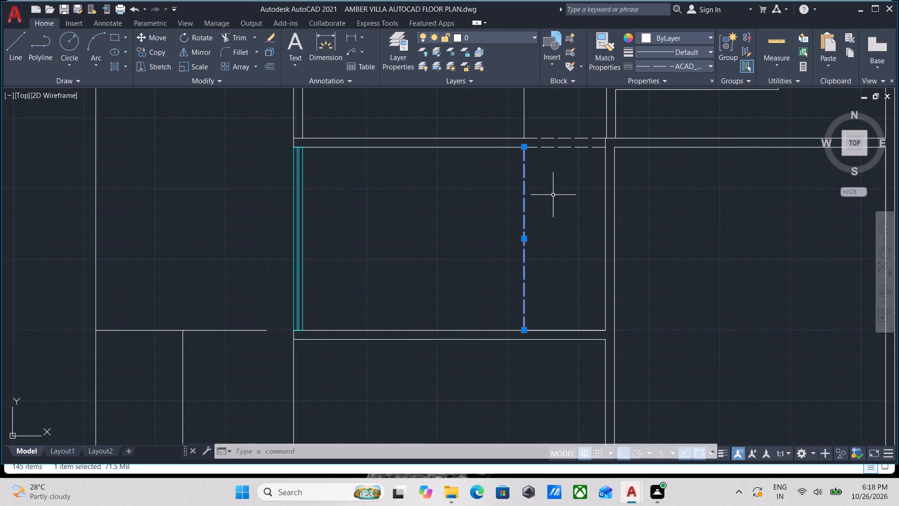
middle_drag(548, 197, 591, 116)
scroll(580, 154, down, 1)
scroll(494, 203, up, 1)
key(Escape)
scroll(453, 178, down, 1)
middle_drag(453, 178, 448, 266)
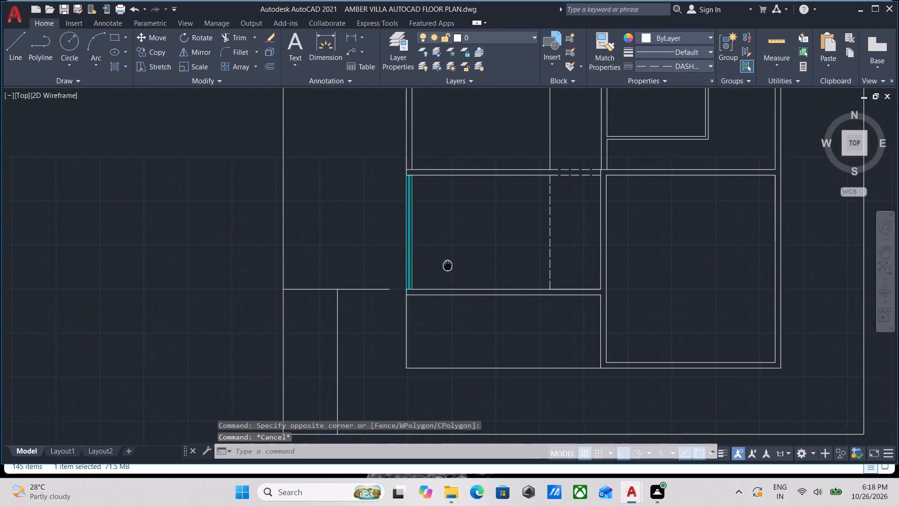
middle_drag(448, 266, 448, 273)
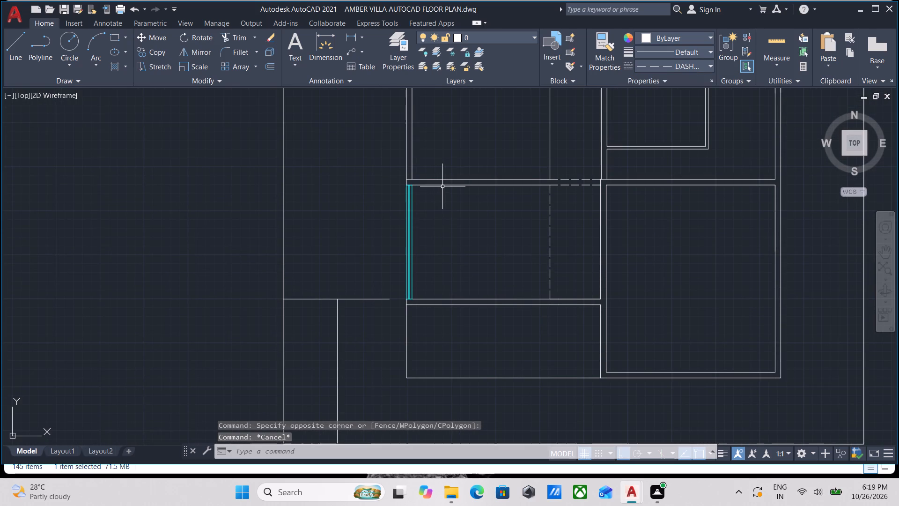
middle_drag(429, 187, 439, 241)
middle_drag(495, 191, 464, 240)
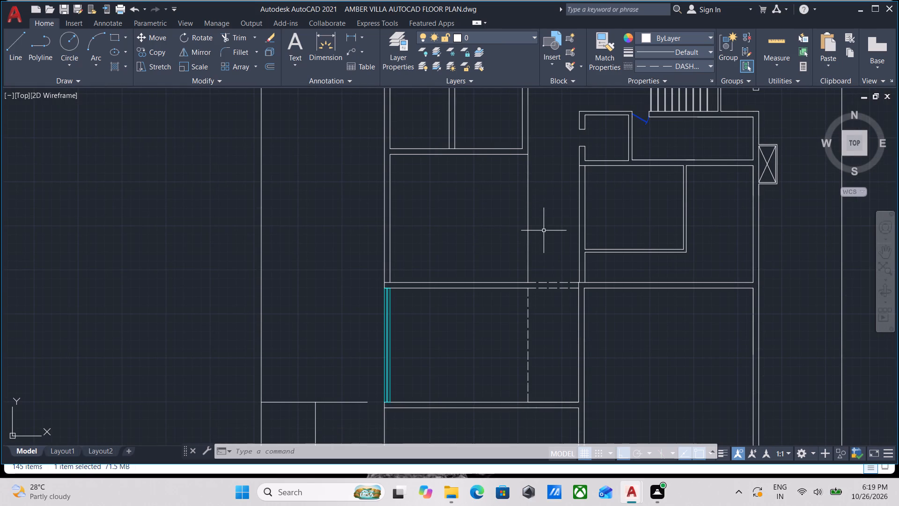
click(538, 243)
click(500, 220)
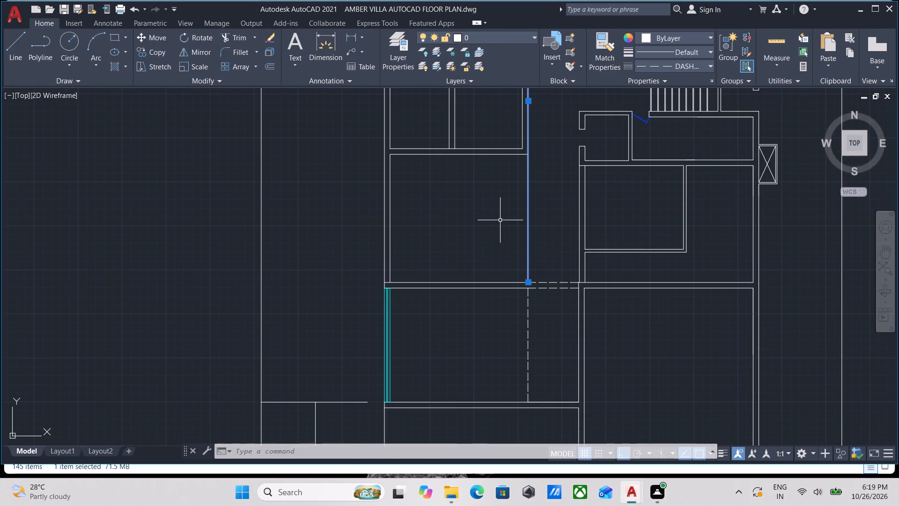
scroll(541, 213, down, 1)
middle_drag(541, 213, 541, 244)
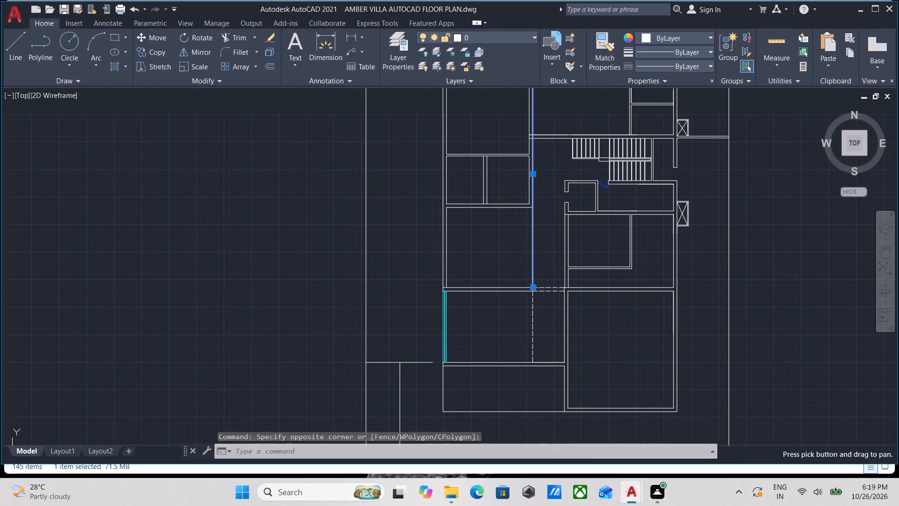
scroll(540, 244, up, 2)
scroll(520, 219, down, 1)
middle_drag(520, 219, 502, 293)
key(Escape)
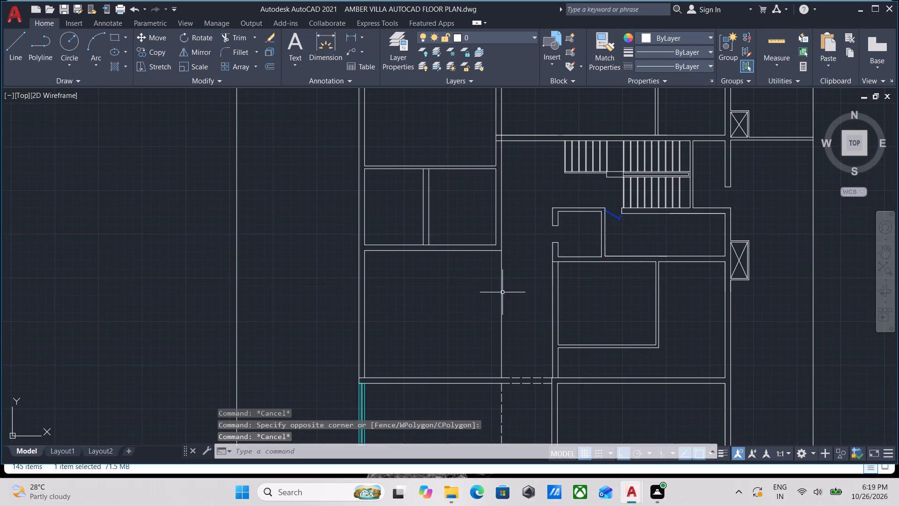
Trim the long vertical wall line where it runs south past the corner of the two small rooms.
scroll(505, 258, up, 3)
click(509, 292)
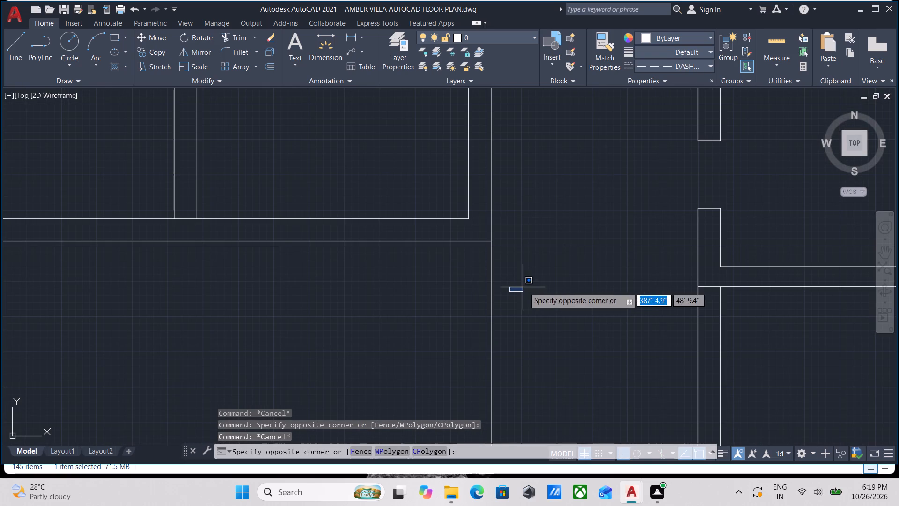
key(Escape)
text(TR)
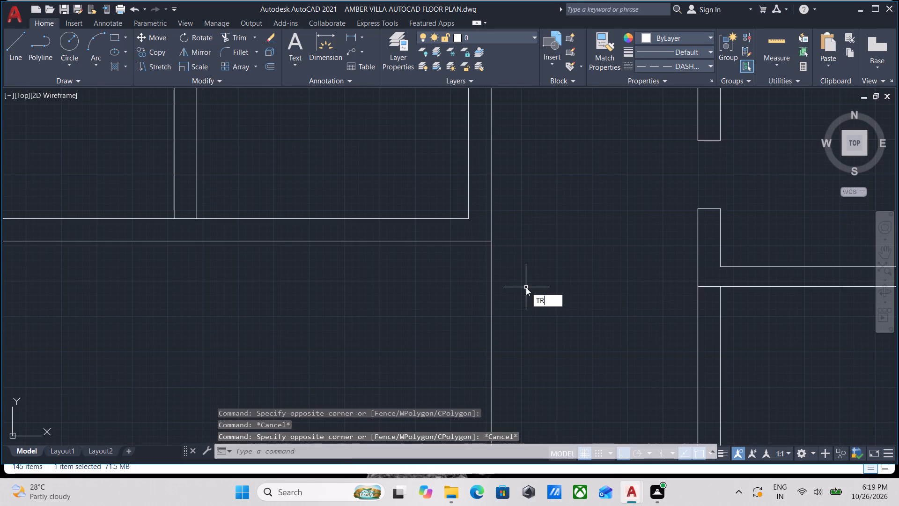
key(Return)
click(526, 287)
click(449, 283)
key(Escape)
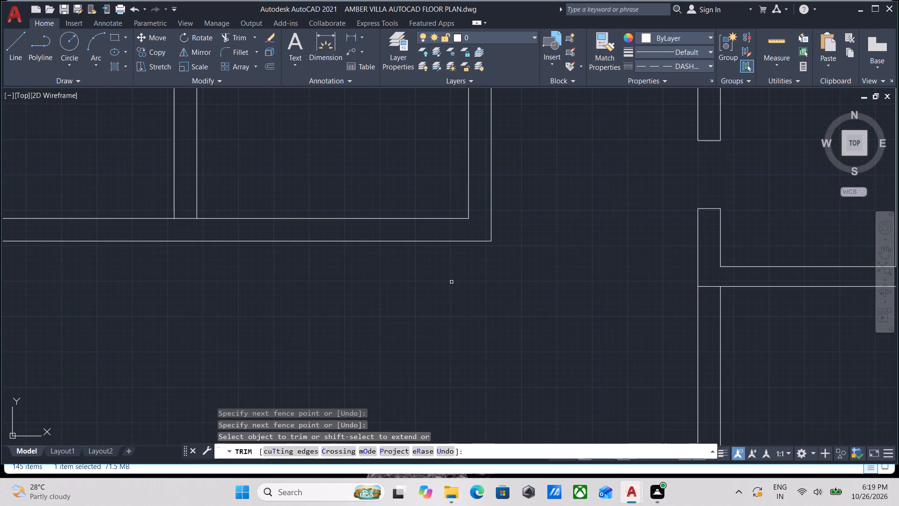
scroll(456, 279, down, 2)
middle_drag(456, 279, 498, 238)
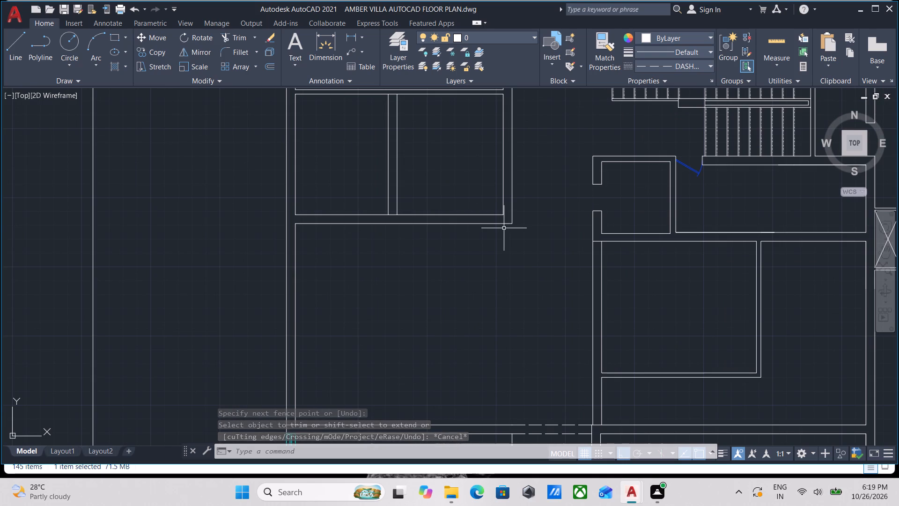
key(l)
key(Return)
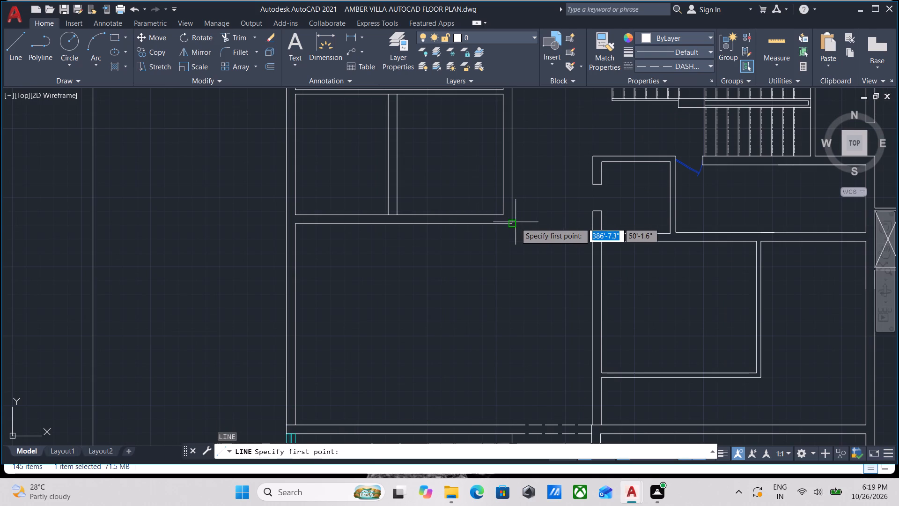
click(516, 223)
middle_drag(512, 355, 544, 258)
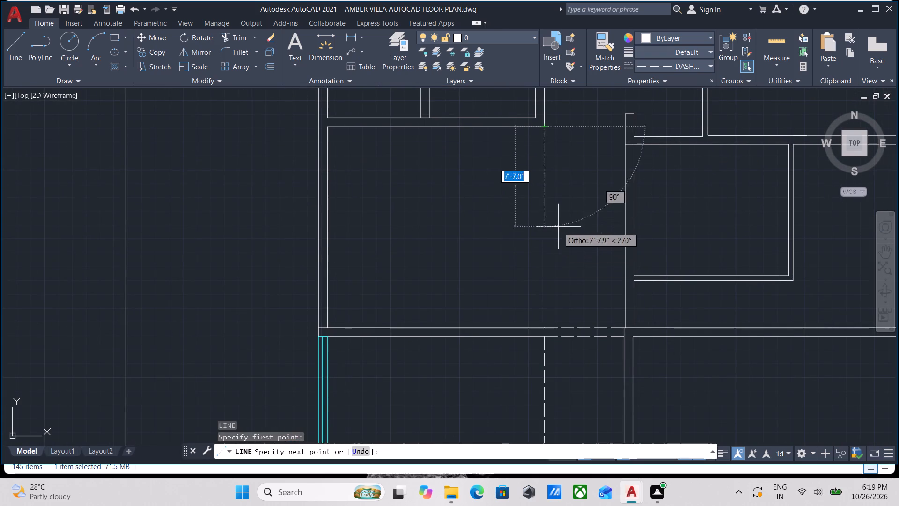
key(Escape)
Set the current linetype to ByLayer and draw a vertical line from the small rooms' southeast corner down to the horizontal wall.
click(700, 67)
scroll(677, 98, up, 1)
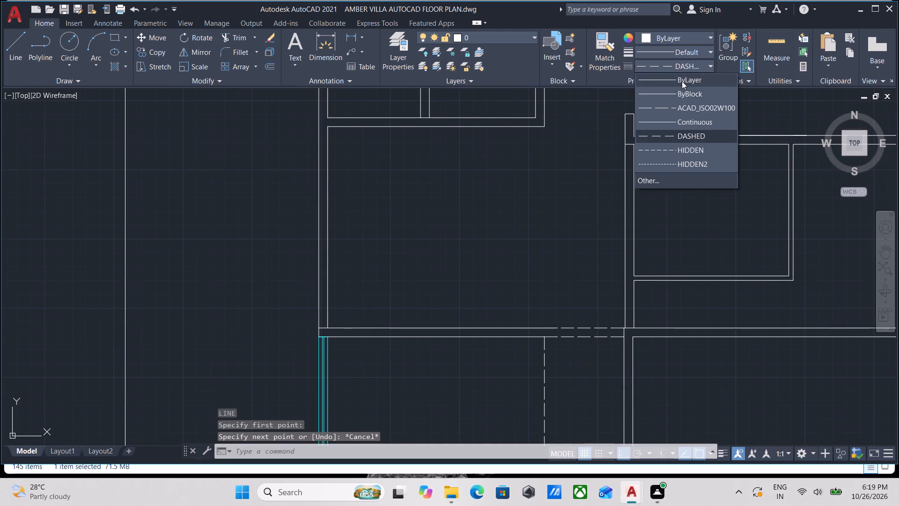
click(682, 80)
middle_drag(586, 153, 583, 193)
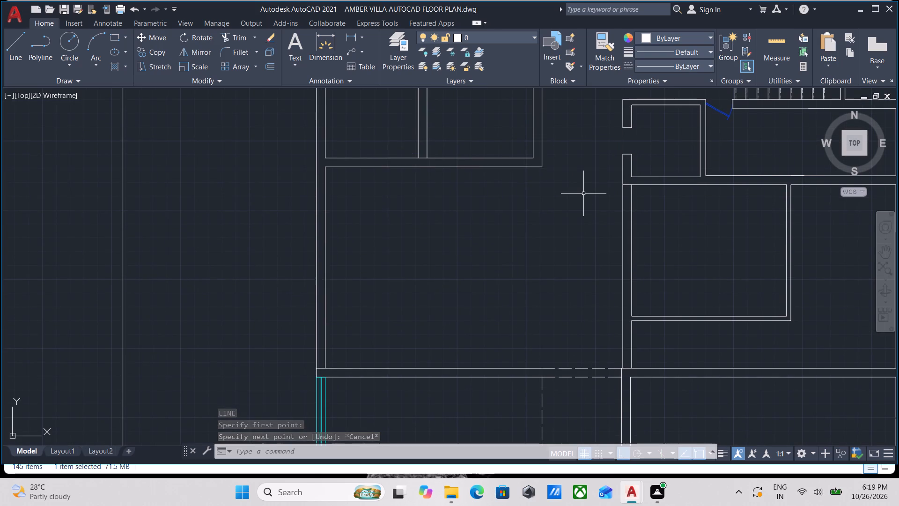
key(l)
key(Return)
click(539, 165)
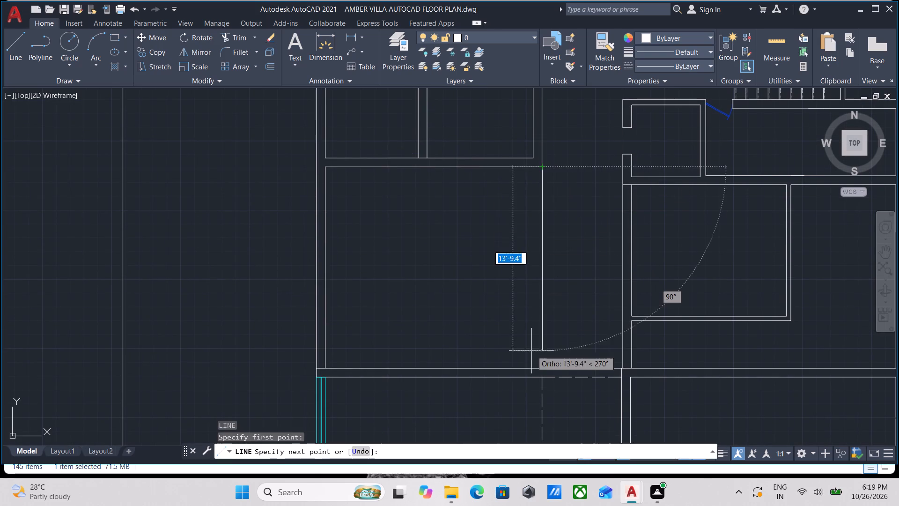
click(541, 367)
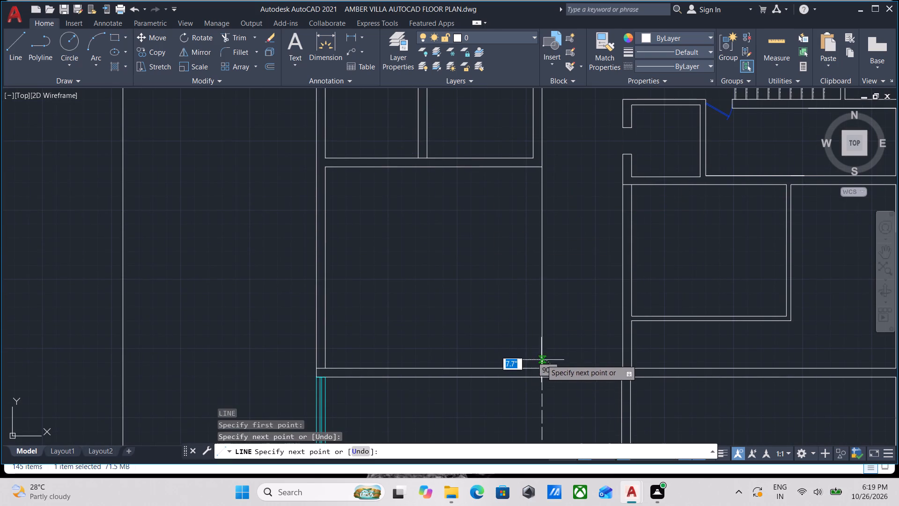
key(Escape)
Offset the new vertical line 8" to the west to form the room's east wall.
click(557, 324)
click(506, 263)
key(o)
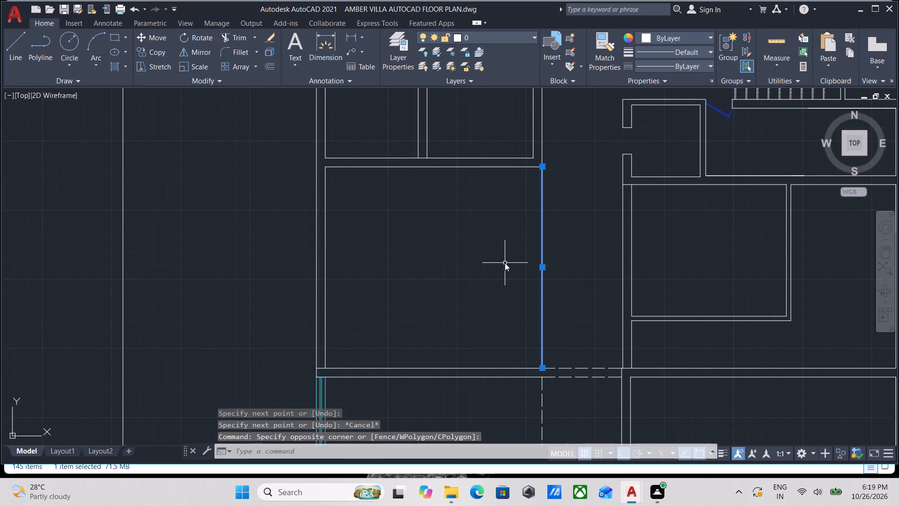
key(Return)
click(544, 267)
click(502, 269)
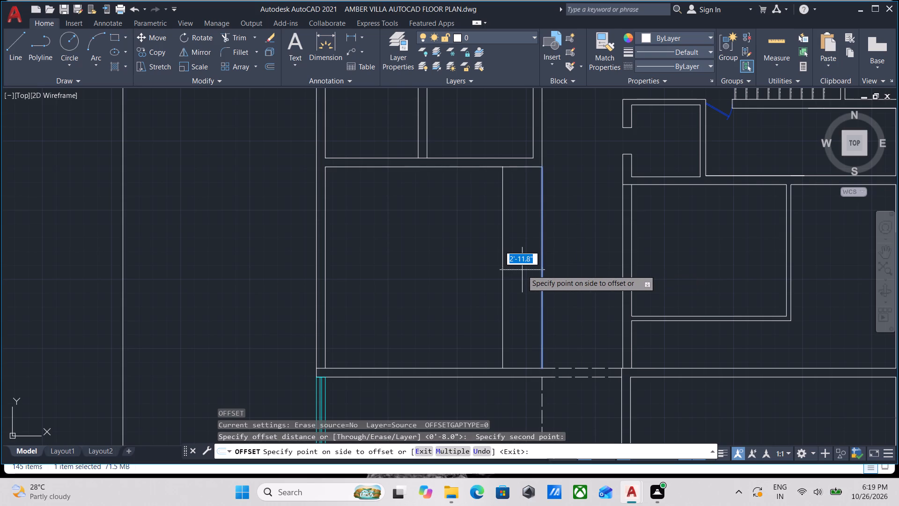
key(8)
key(shift+quotedbl)
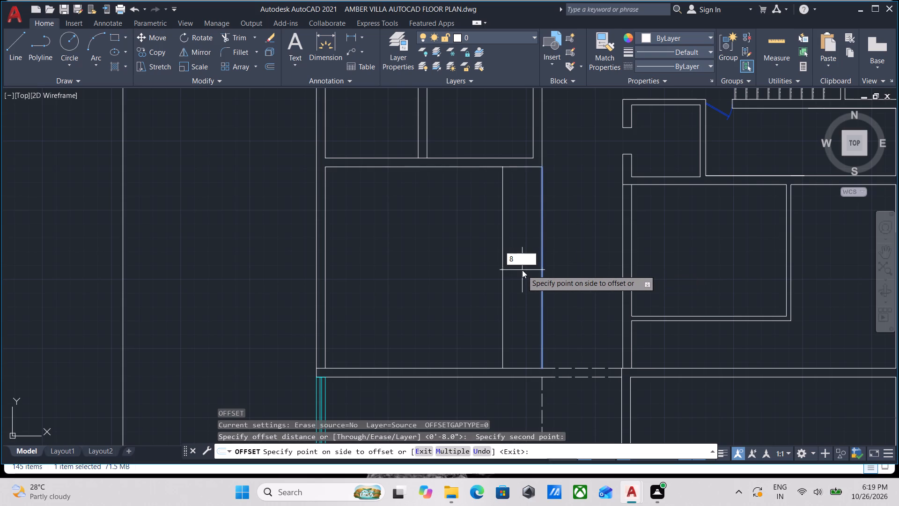
key(Return)
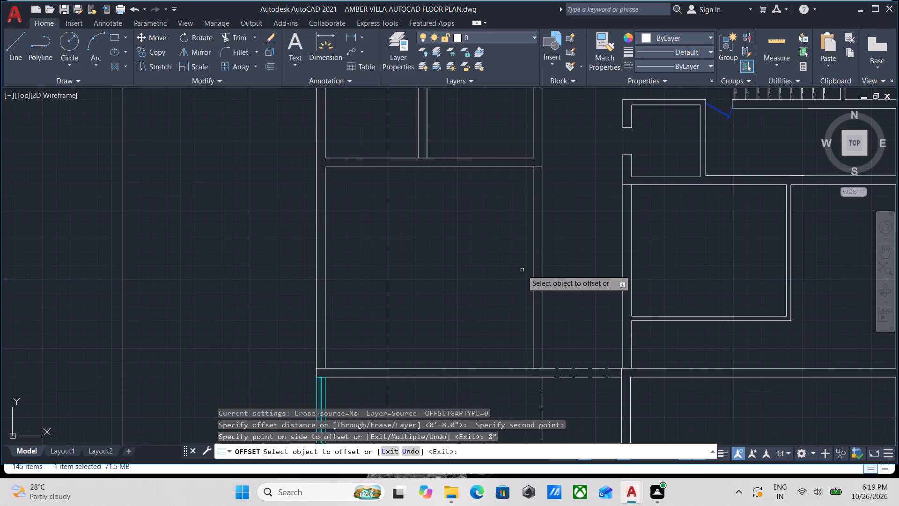
Examine the rebuilt east wall and the room layout across the whole floor plan.
scroll(522, 270, down, 1)
middle_drag(470, 347, 514, 324)
scroll(492, 319, down, 1)
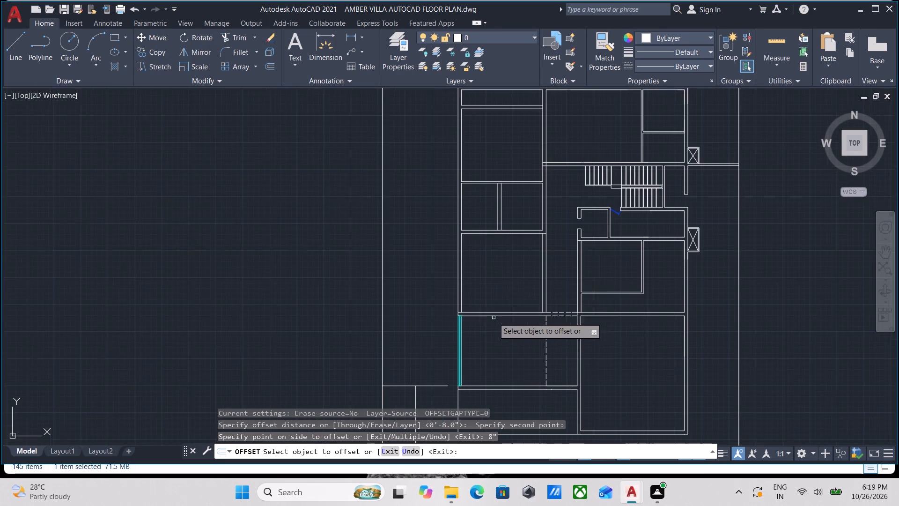
middle_drag(502, 276, 511, 258)
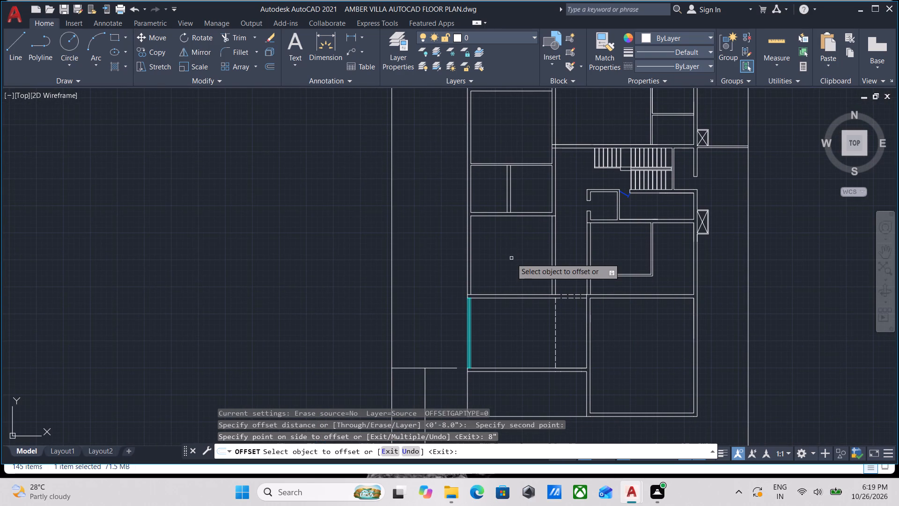
scroll(511, 258, up, 1)
scroll(505, 258, down, 1)
middle_drag(505, 258, 503, 266)
scroll(503, 266, down, 1)
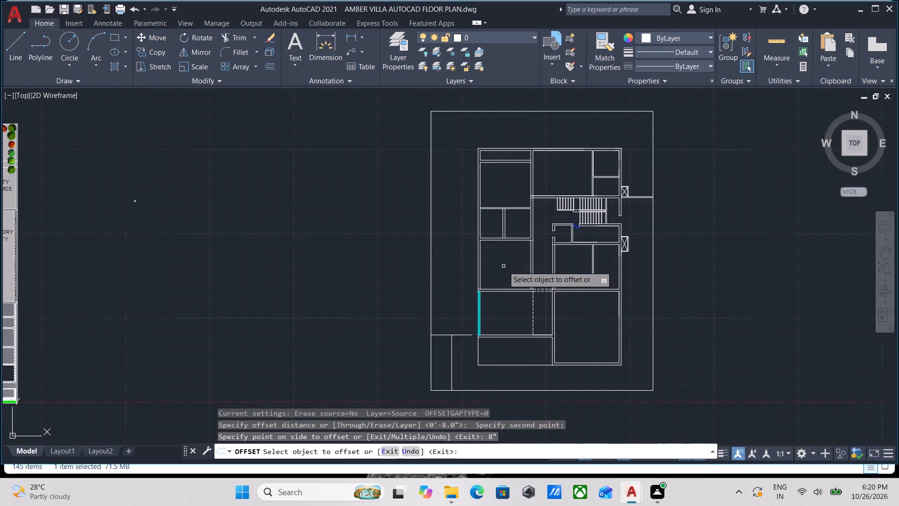
middle_drag(503, 266, 502, 332)
scroll(502, 332, up, 1)
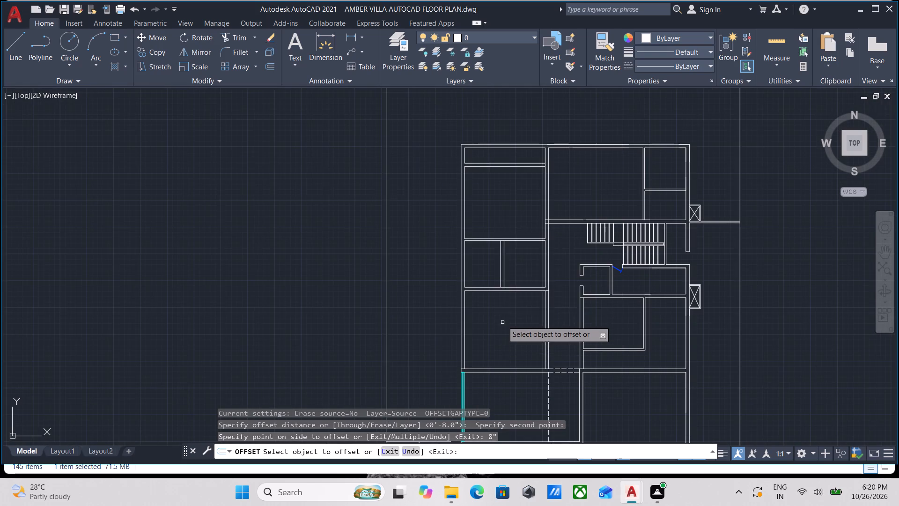
Trim the wall lines crossing the north and south ends of the partition between the two small western rooms.
scroll(495, 231, up, 2)
scroll(553, 288, down, 1)
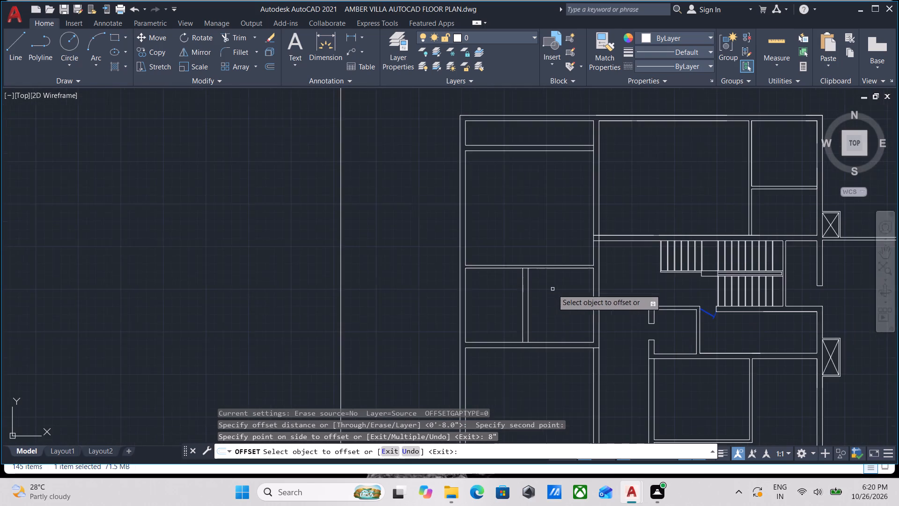
middle_drag(553, 289, 541, 264)
scroll(539, 277, up, 1)
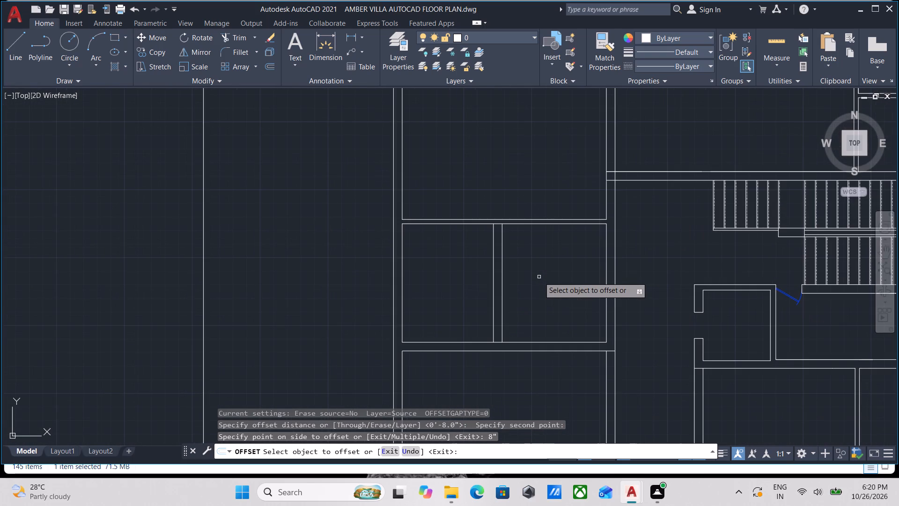
key(Escape)
text(TR)
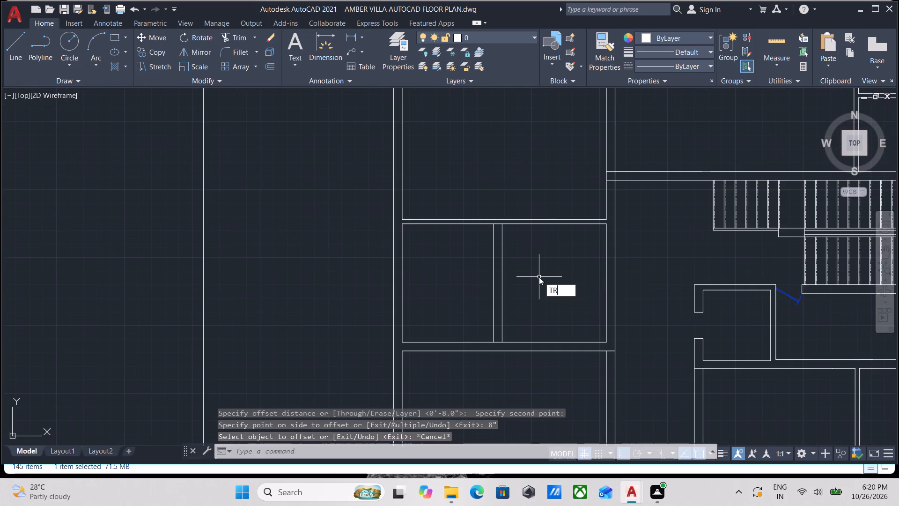
key(Return)
scroll(507, 339, up, 3)
click(473, 349)
click(471, 310)
scroll(552, 257, down, 2)
middle_drag(552, 257, 552, 293)
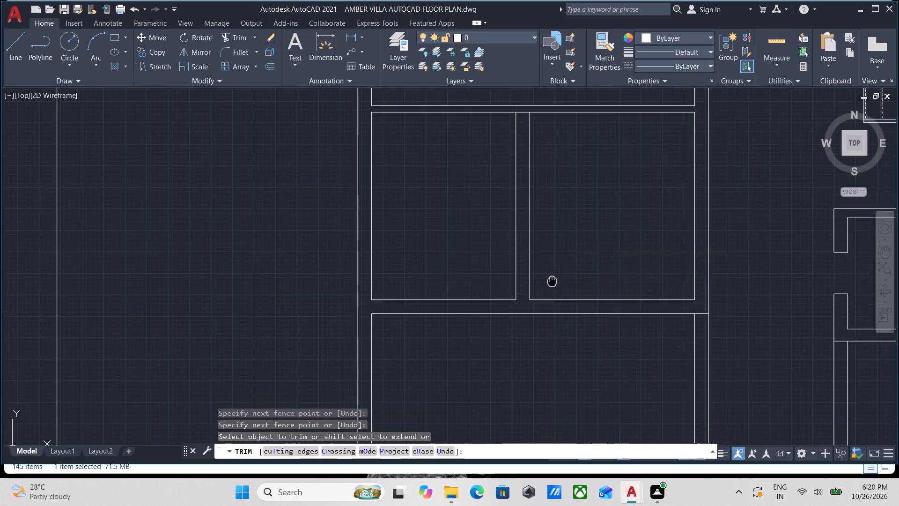
middle_drag(552, 293, 549, 350)
middle_drag(542, 238, 534, 331)
scroll(514, 280, up, 3)
click(510, 291)
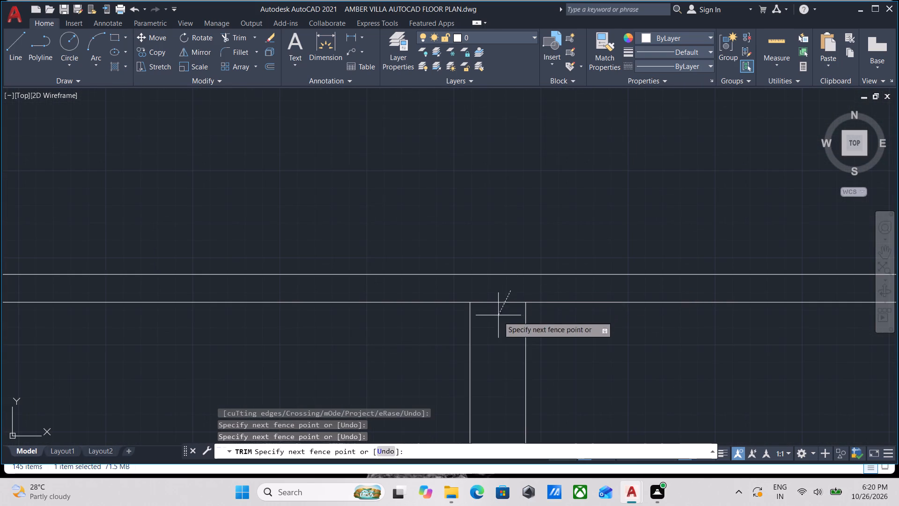
click(495, 333)
key(Escape)
Extend the outer east wall line of the room below the two small rooms to the south wall's lower line.
scroll(542, 314, down, 4)
middle_drag(542, 314, 473, 239)
scroll(537, 345, down, 1)
middle_drag(537, 345, 473, 274)
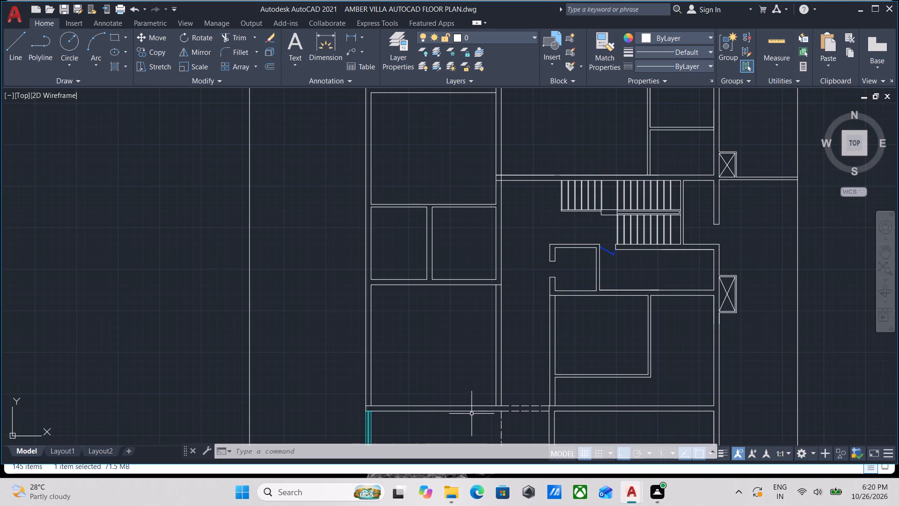
scroll(438, 256, up, 1)
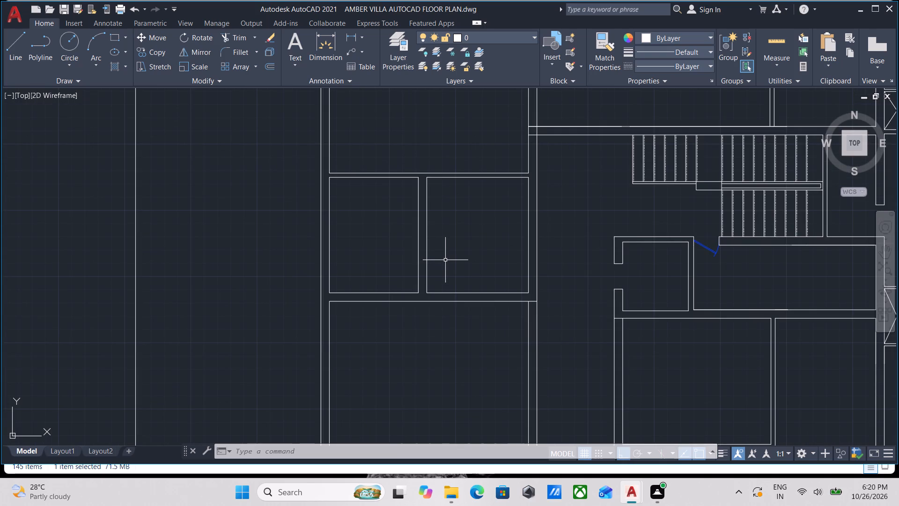
scroll(449, 260, down, 1)
middle_drag(449, 260, 463, 242)
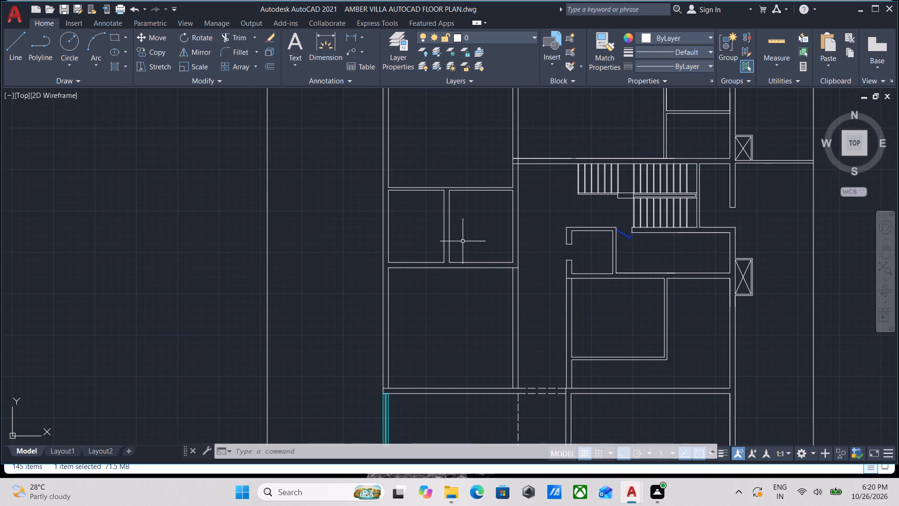
middle_drag(492, 376, 514, 270)
scroll(503, 331, down, 2)
middle_drag(503, 331, 507, 287)
scroll(496, 283, up, 1)
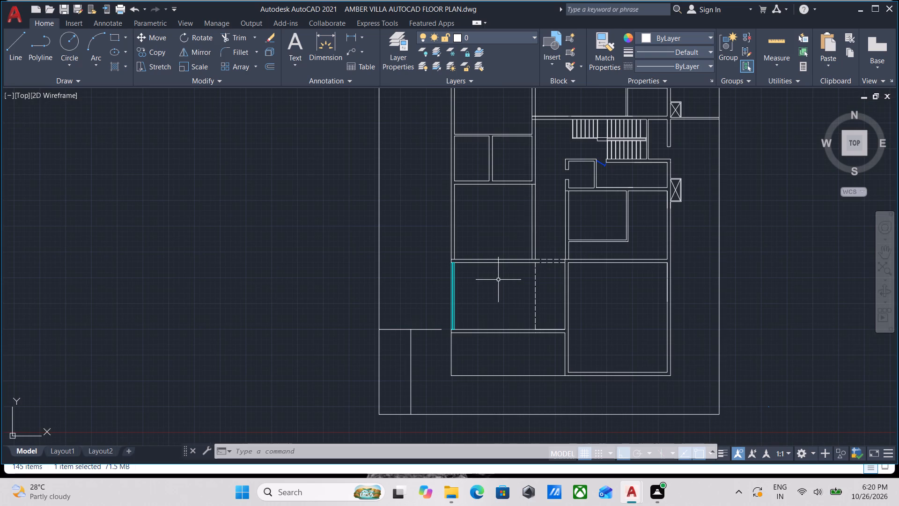
scroll(525, 276, up, 2)
middle_drag(533, 262, 526, 293)
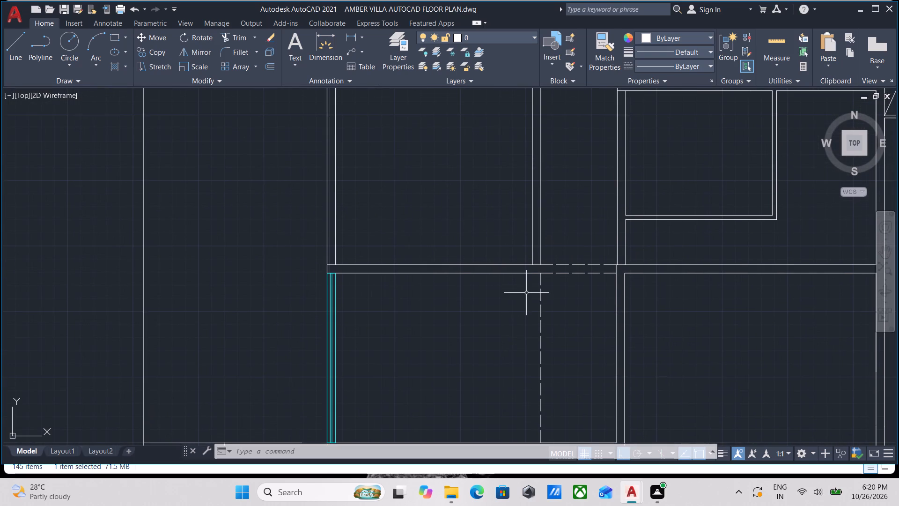
text(EX)
key(Return)
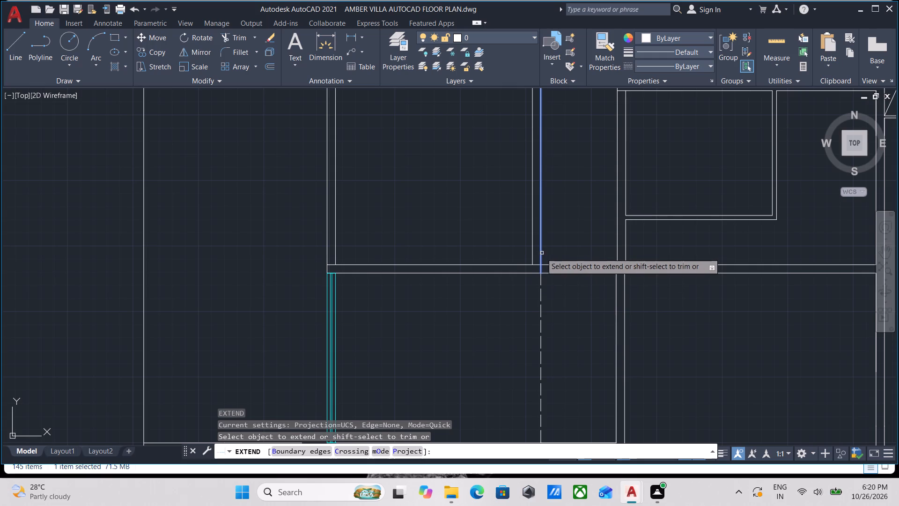
click(541, 254)
scroll(545, 275, up, 2)
key(Escape)
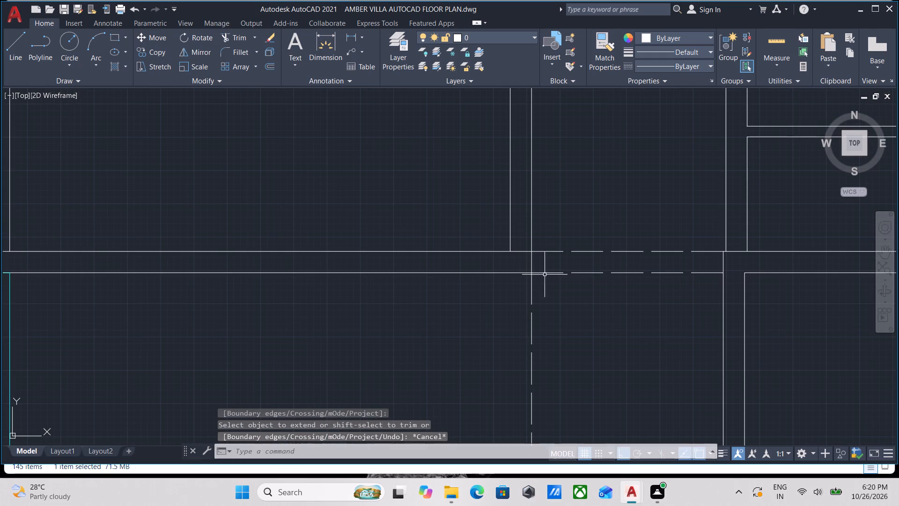
Trim the upper line of the south wall where it crosses between the two east wall lines.
text(TR)
key(Return)
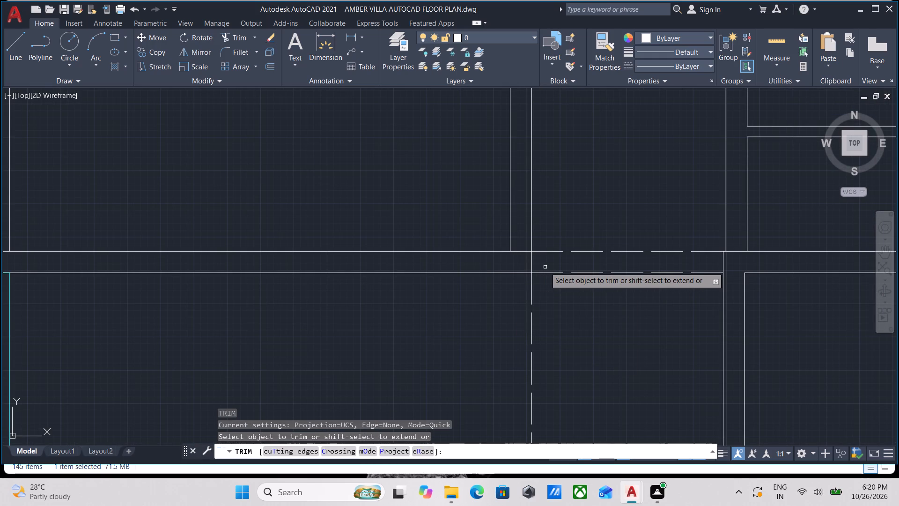
click(518, 261)
click(516, 231)
Remove the dashed vertical division line and the dashed horizontal pair at the room's southeast corner with Trim.
click(515, 316)
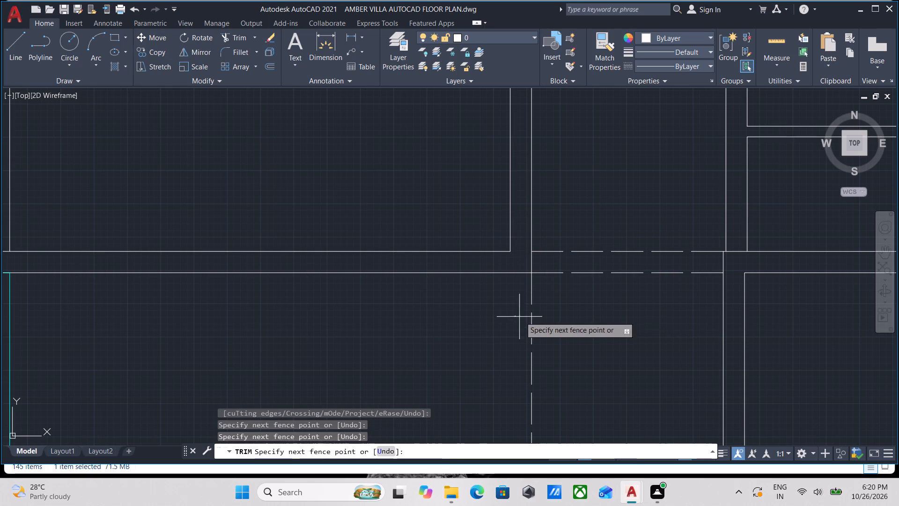
click(565, 321)
click(595, 320)
click(588, 219)
scroll(512, 368, down, 2)
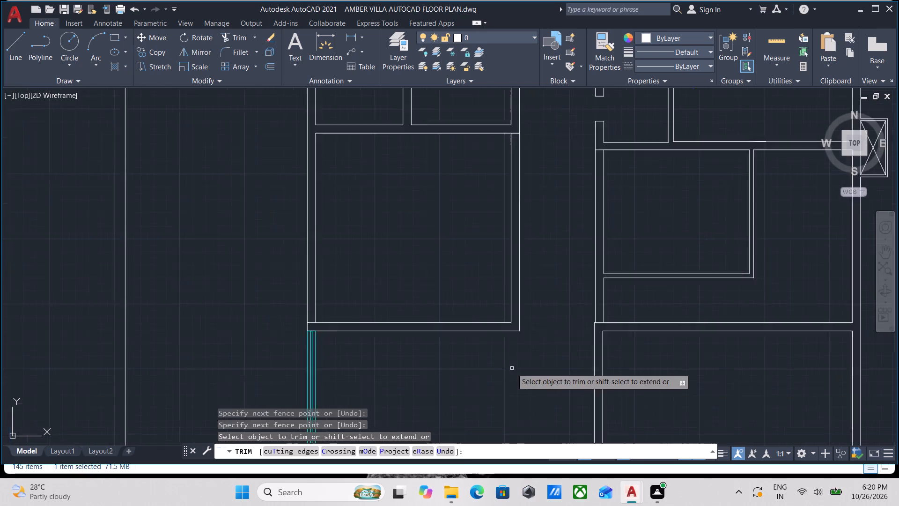
Trim the upper line of the south wall inside the west wall at the room's southwest corner.
scroll(512, 368, down, 1)
middle_drag(514, 368, 553, 318)
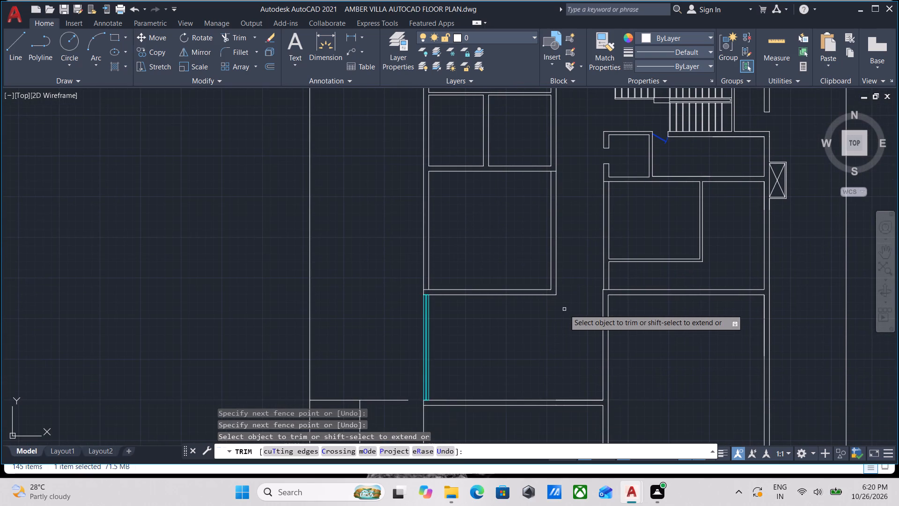
scroll(421, 287, up, 4)
click(427, 297)
click(428, 273)
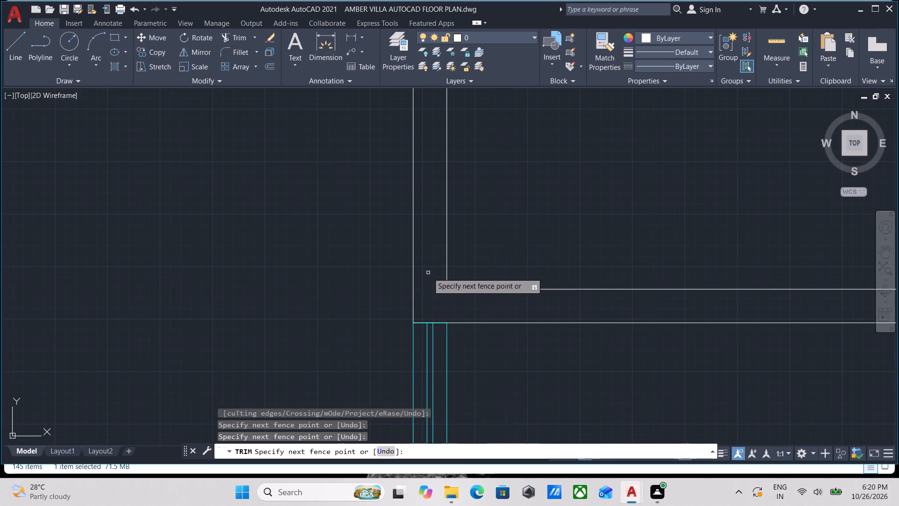
scroll(542, 377, down, 2)
middle_drag(557, 396, 320, 299)
scroll(404, 312, down, 2)
middle_drag(404, 312, 407, 291)
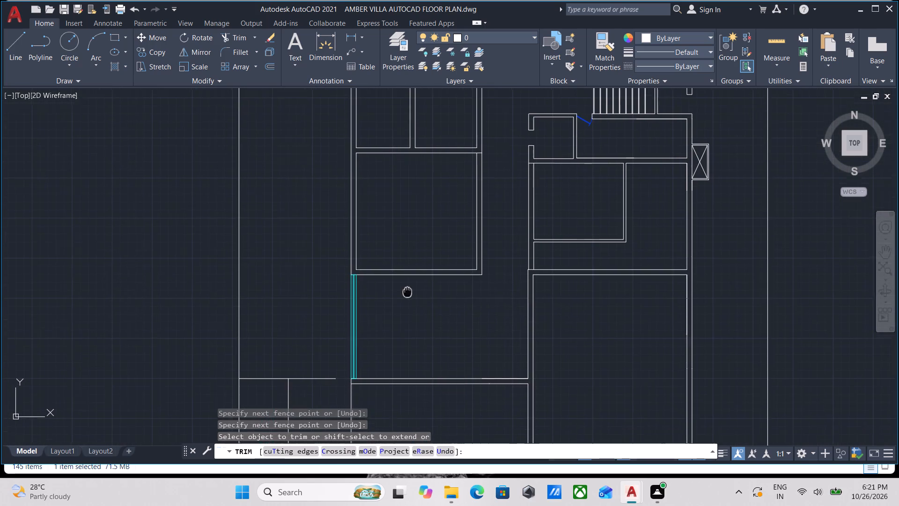
middle_drag(407, 291, 408, 290)
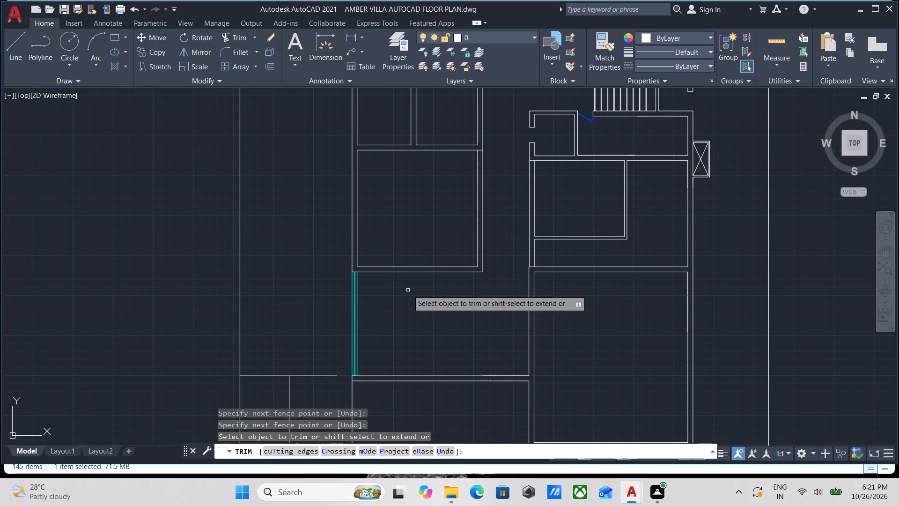
key(Escape)
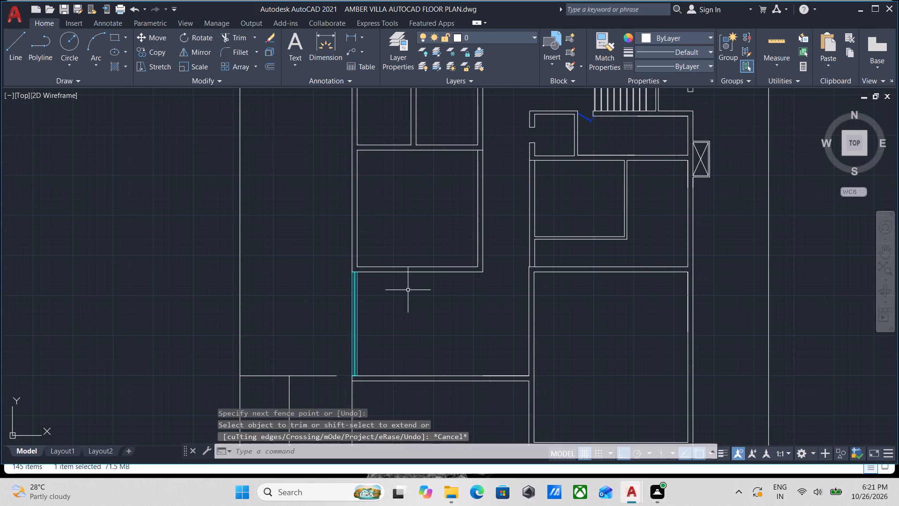
Examine the cleaned wall junctions and the open area south of the rebuilt room across the floor plan.
scroll(432, 283, down, 1)
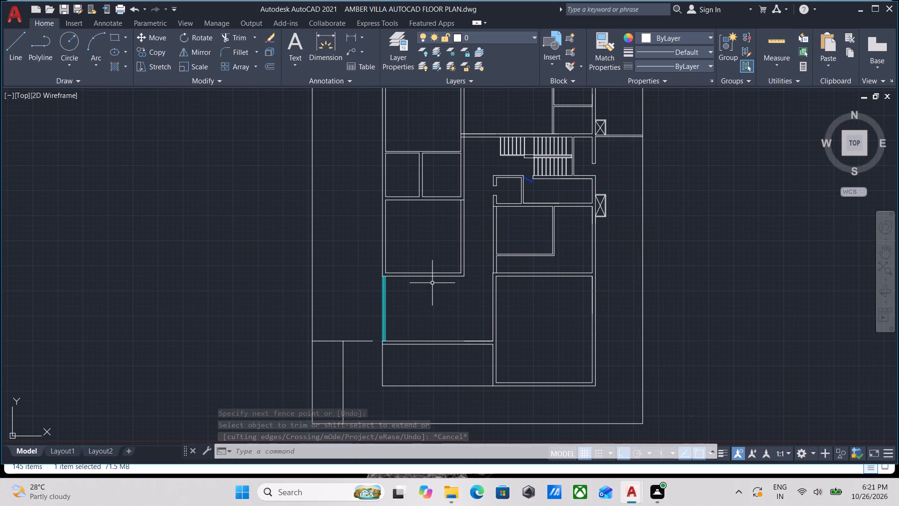
scroll(454, 402, down, 1)
middle_drag(454, 385, 457, 348)
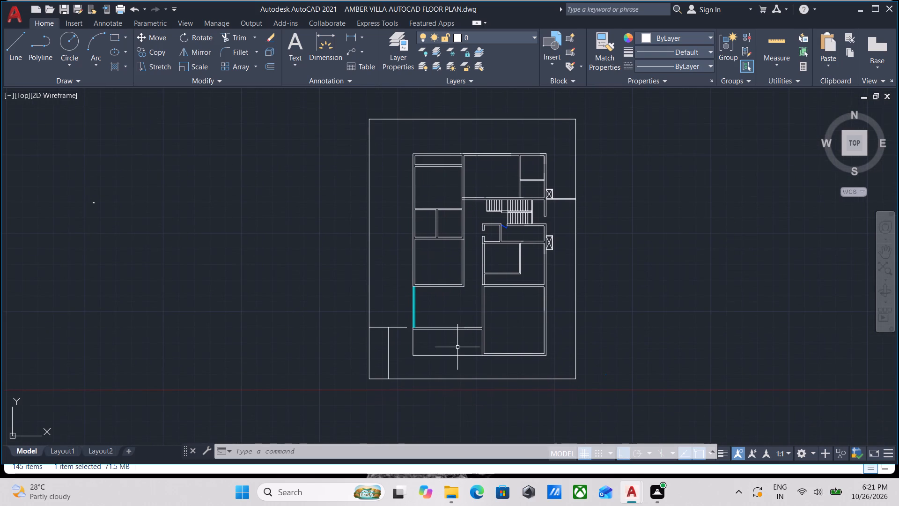
scroll(457, 347, up, 2)
middle_drag(477, 312, 469, 385)
scroll(444, 325, down, 1)
middle_click(444, 325)
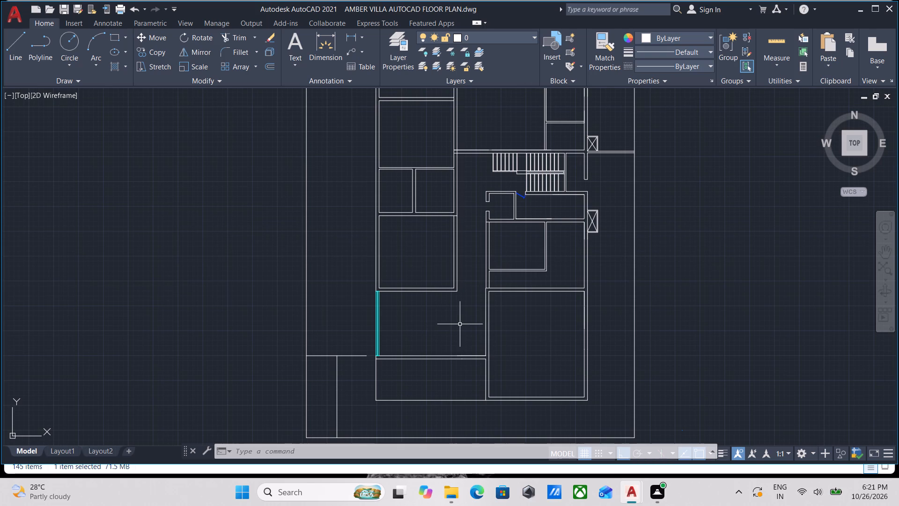
scroll(461, 324, up, 1)
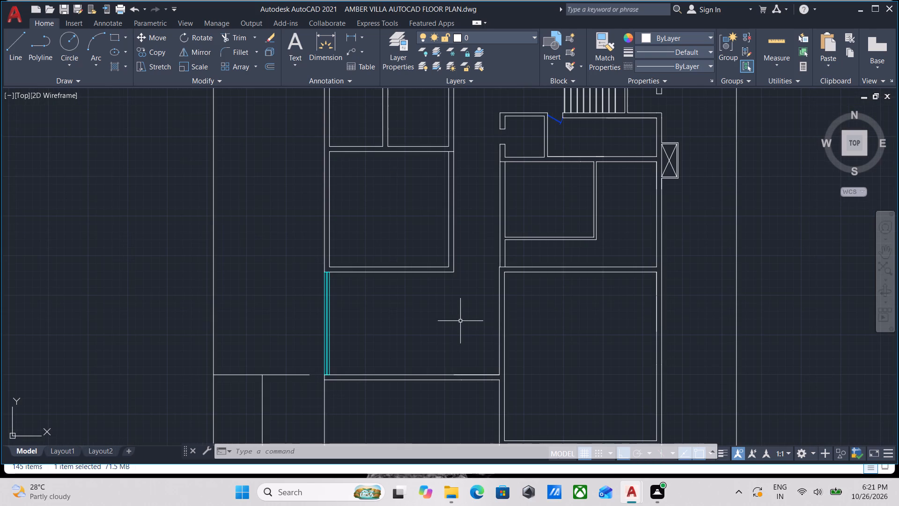
middle_drag(523, 323, 527, 334)
scroll(524, 326, down, 1)
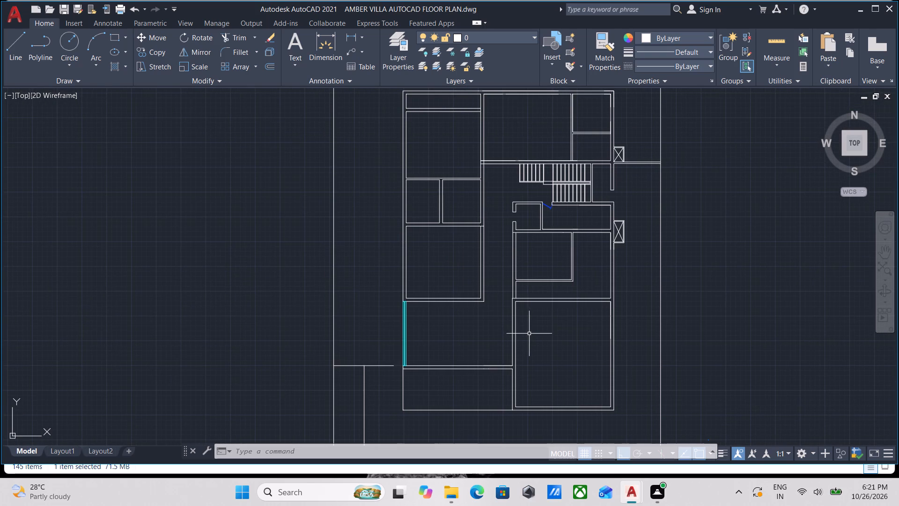
middle_drag(516, 361, 541, 322)
scroll(517, 328, up, 2)
scroll(509, 328, down, 1)
middle_drag(509, 328, 509, 329)
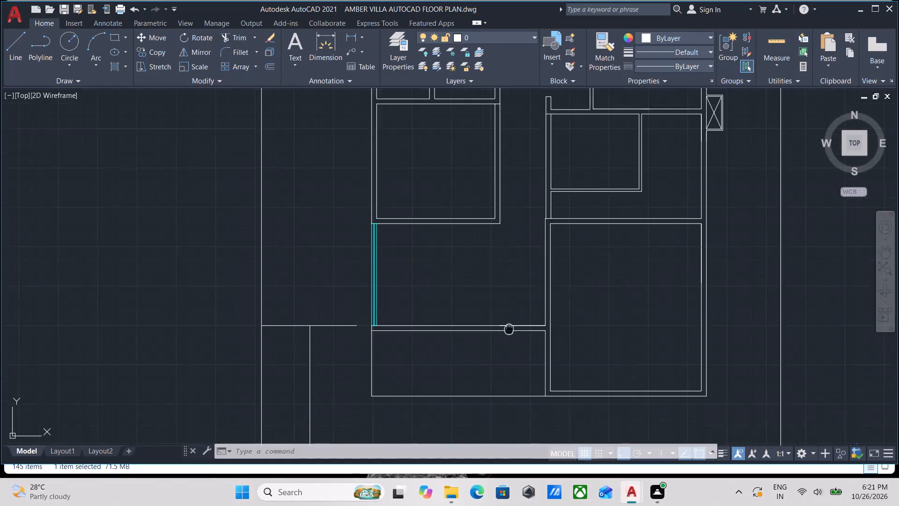
middle_drag(509, 329, 543, 329)
middle_drag(441, 295, 555, 336)
scroll(560, 320, down, 1)
middle_drag(560, 320, 442, 300)
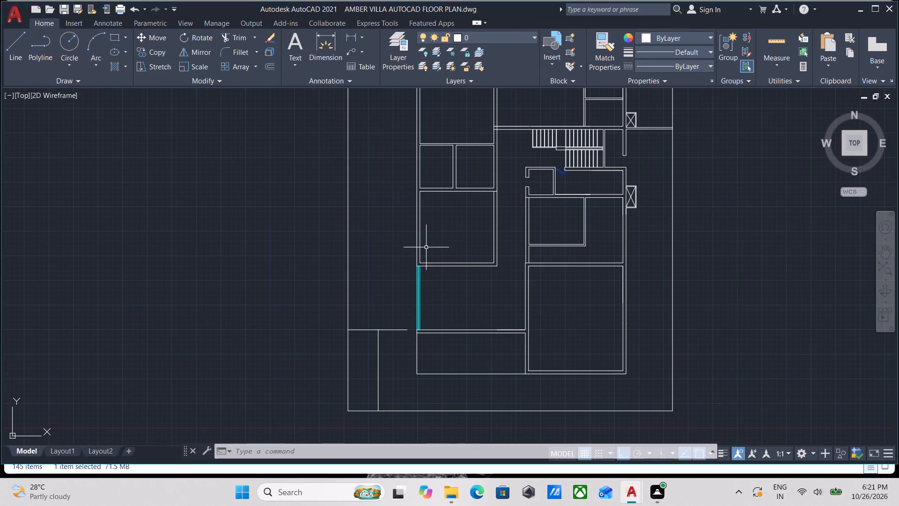
scroll(426, 247, up, 2)
scroll(445, 298, down, 1)
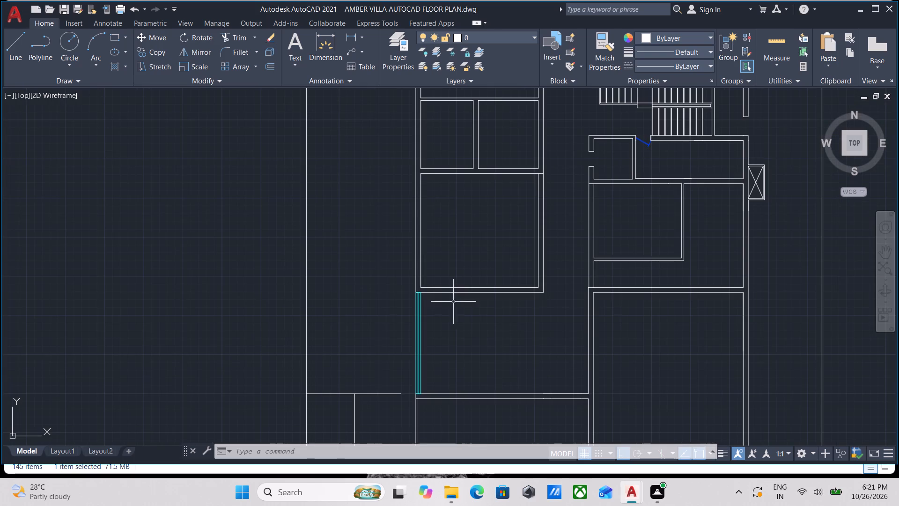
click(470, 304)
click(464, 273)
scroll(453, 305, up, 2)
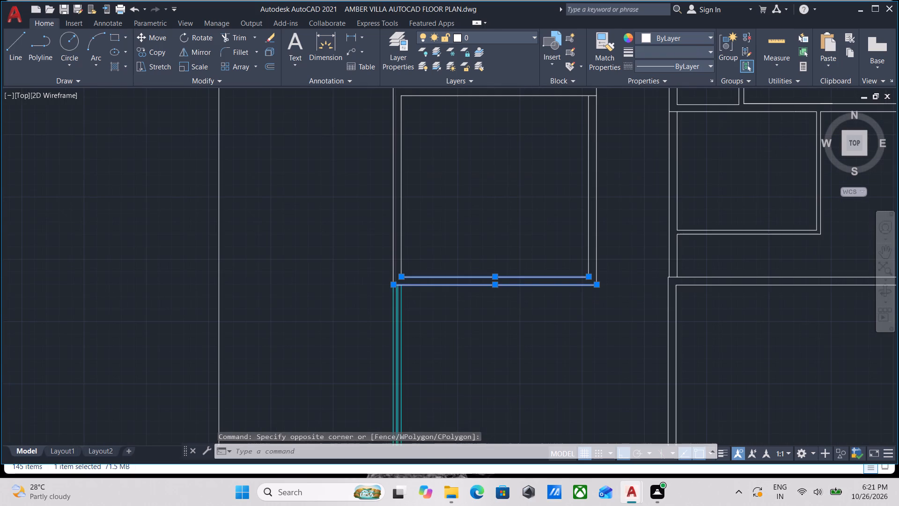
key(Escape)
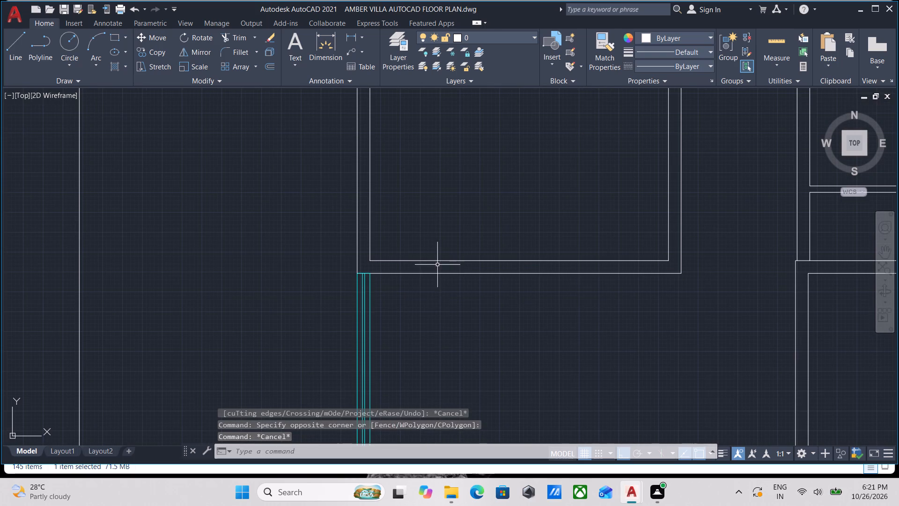
Examine the overall room layout and move across to the reference plan west of it.
middle_drag(437, 264, 520, 422)
scroll(500, 299, down, 1)
middle_drag(500, 299, 505, 286)
scroll(510, 280, down, 2)
middle_drag(510, 280, 476, 269)
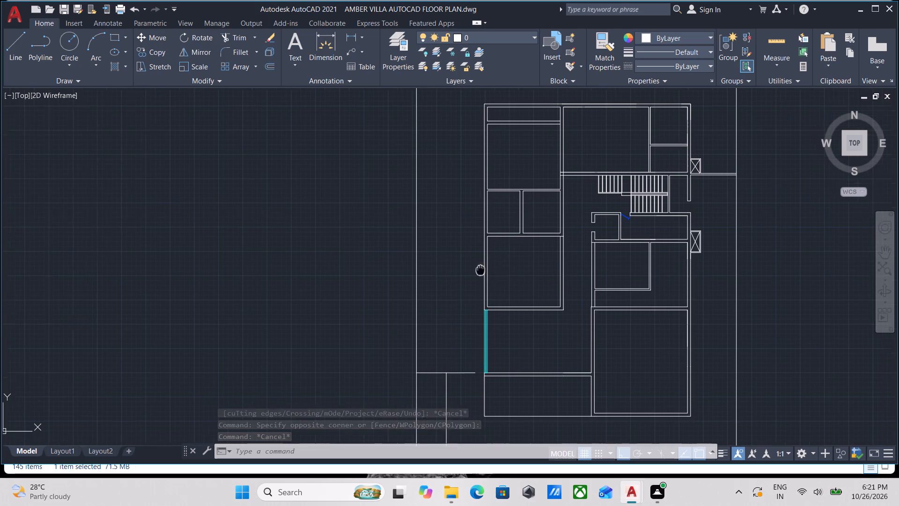
middle_drag(476, 269, 469, 268)
scroll(469, 268, down, 2)
scroll(495, 320, up, 1)
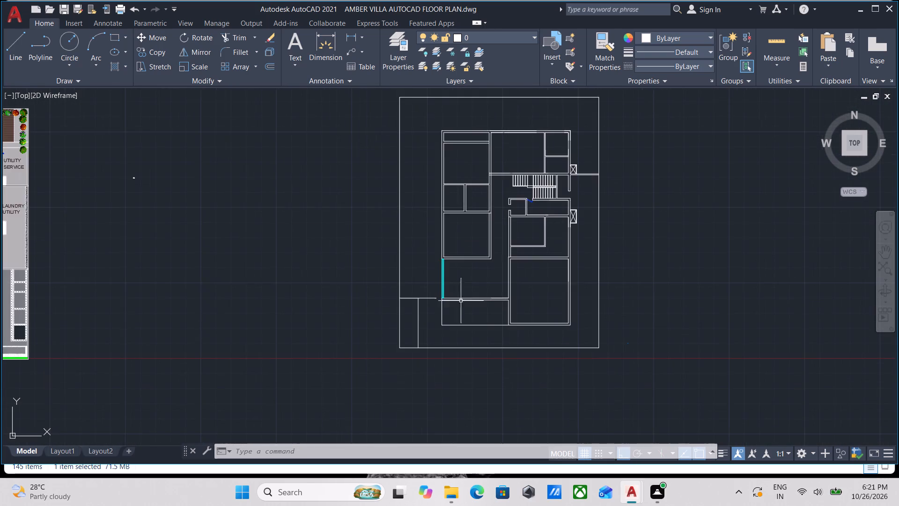
middle_drag(0, 178, 245, 264)
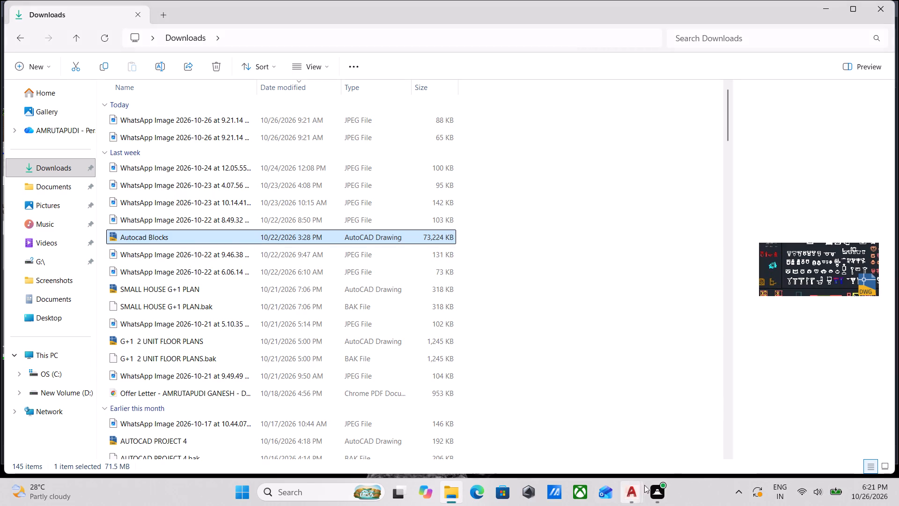
In the AutoCAD drawing, draw a line 6' north from the south wall, continue it north, then run it east to the large room's west wall.
click(569, 445)
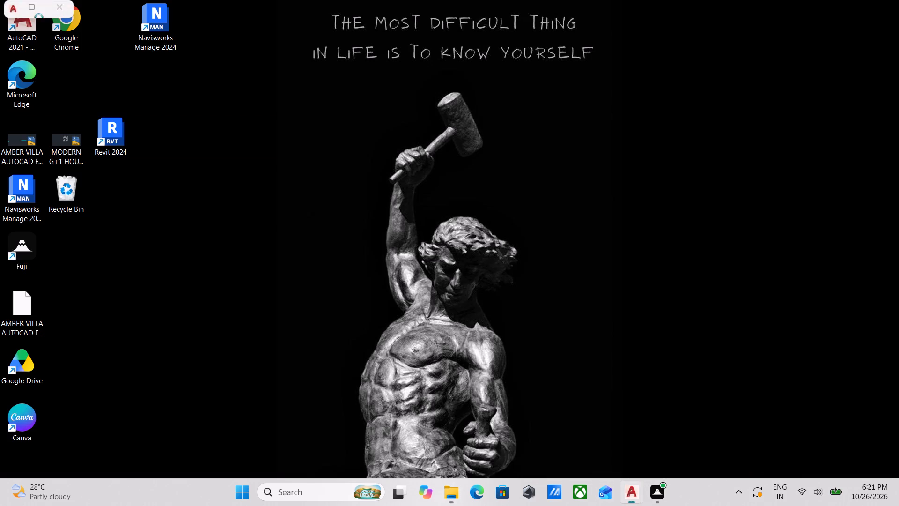
scroll(523, 313, down, 1)
scroll(545, 313, up, 2)
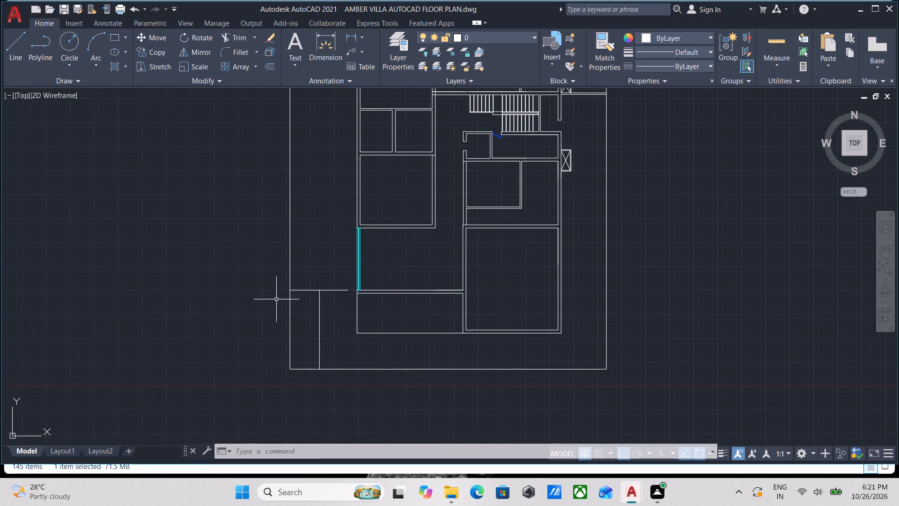
scroll(288, 293, up, 1)
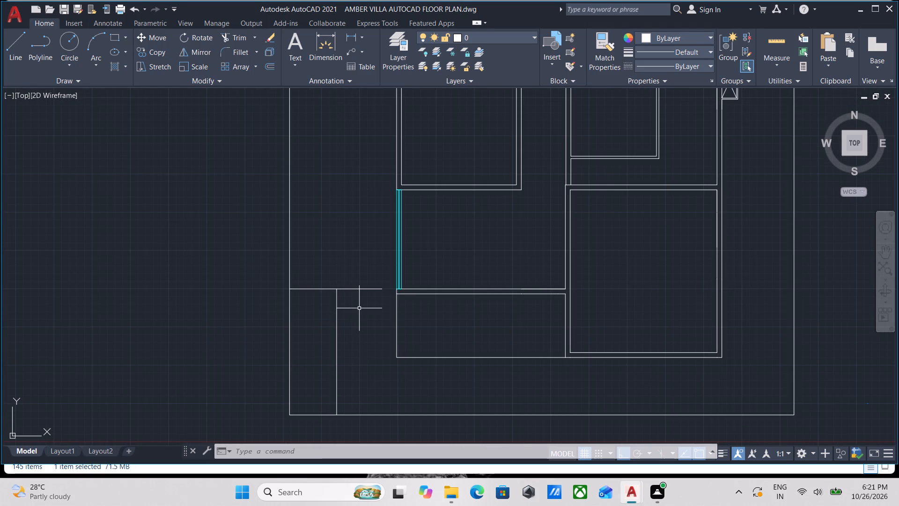
scroll(522, 304, up, 1)
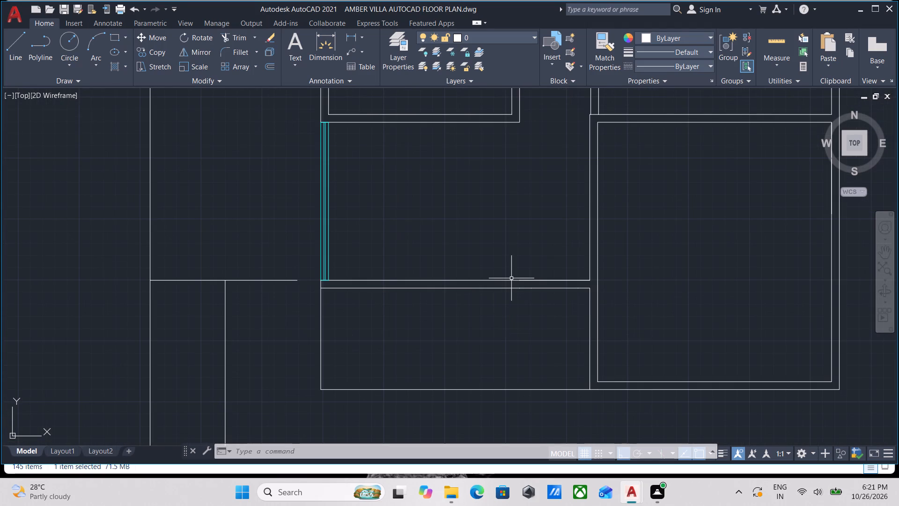
key(l)
key(Return)
click(528, 279)
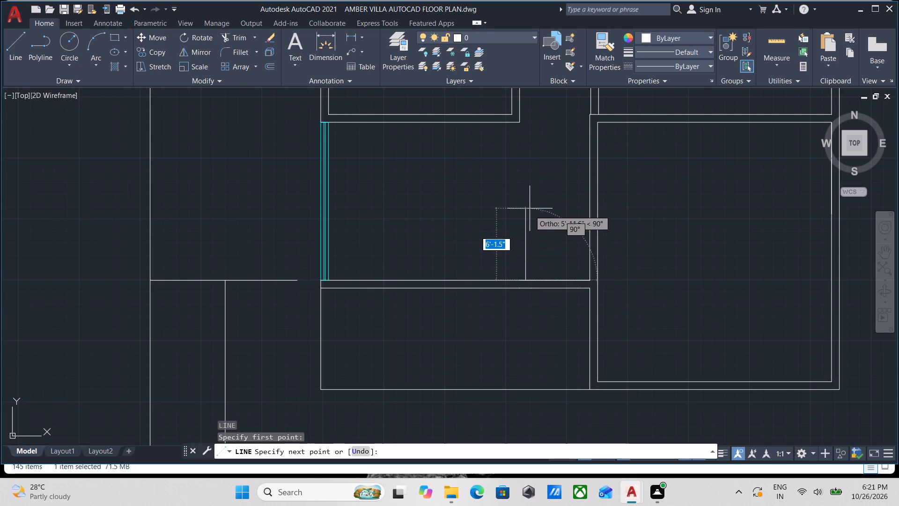
middle_drag(530, 191, 535, 275)
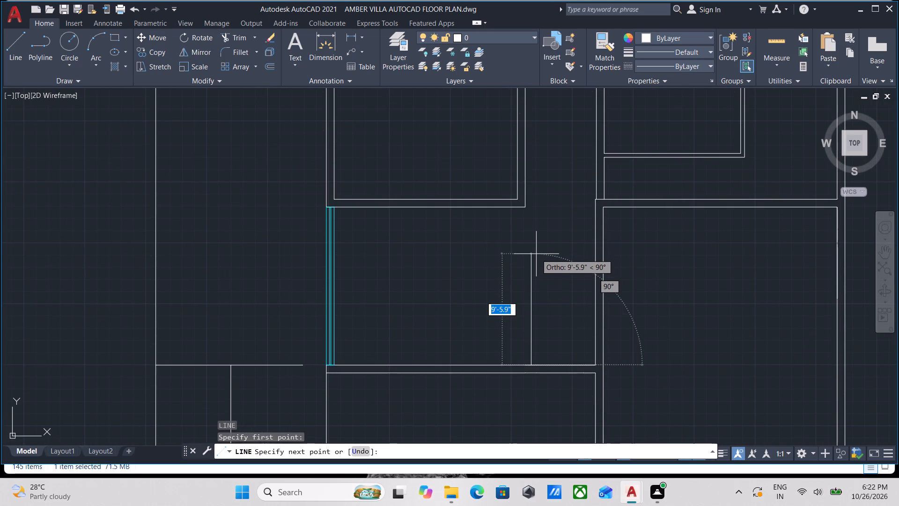
scroll(536, 254, down, 1)
middle_drag(536, 256, 536, 269)
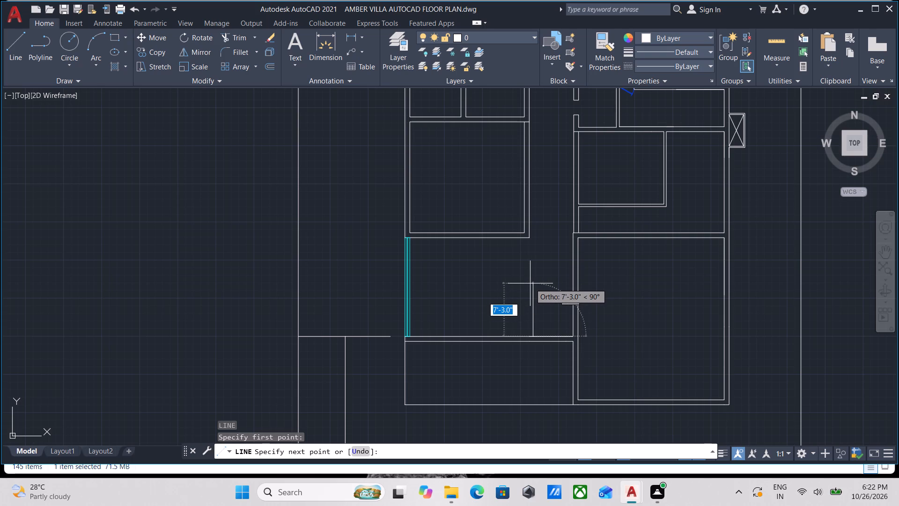
text(6')
key(Return)
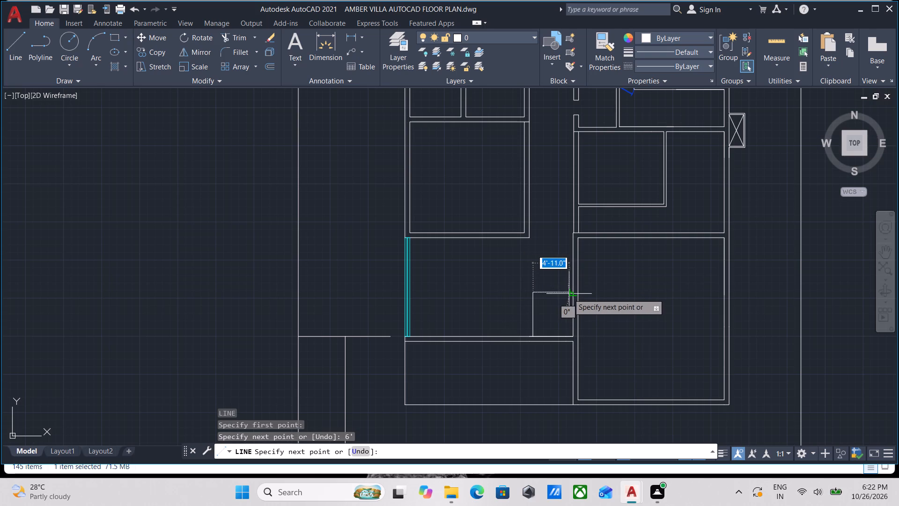
click(532, 268)
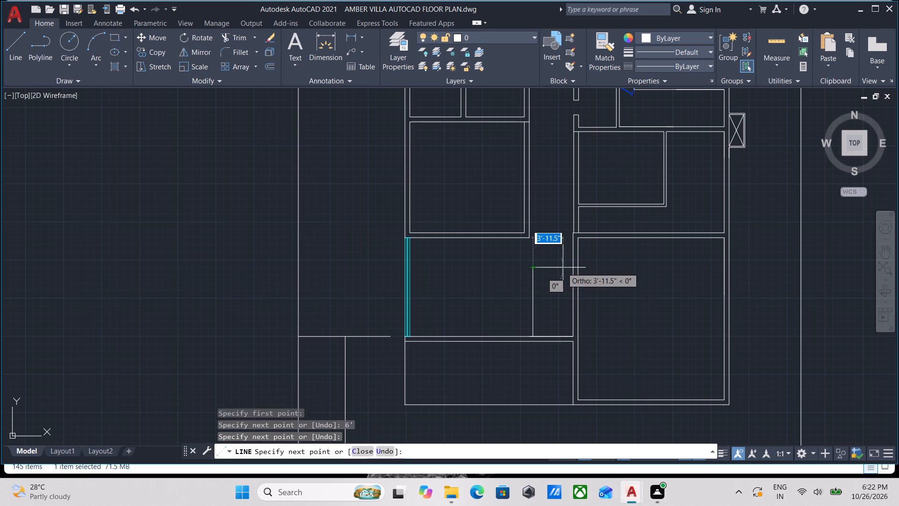
click(575, 268)
key(Escape)
scroll(575, 268, up, 2)
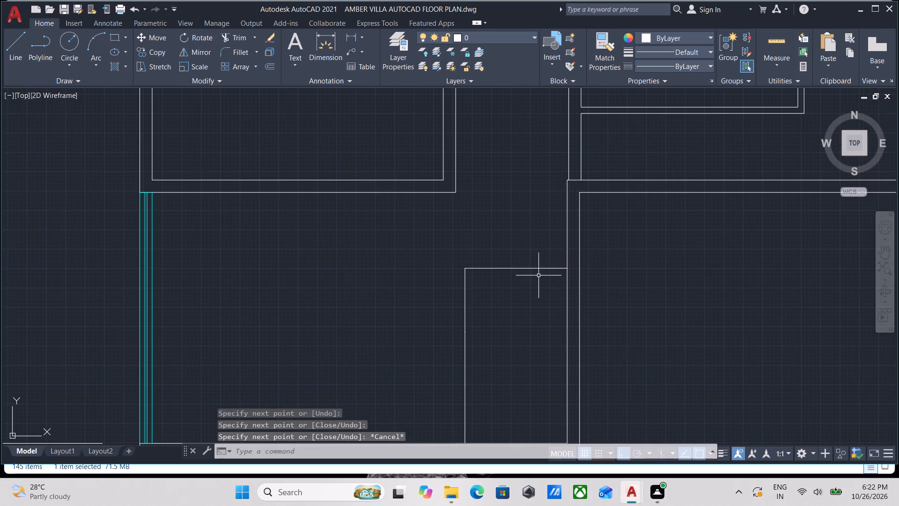
Offset the new enclosure's horizontal line 8" to the north to form its north wall.
click(537, 276)
click(504, 240)
key(o)
key(Return)
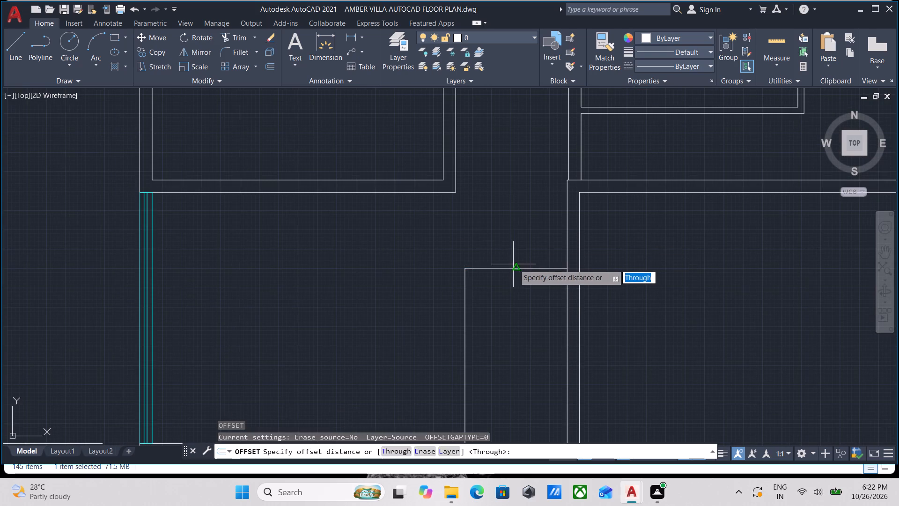
click(518, 267)
click(517, 247)
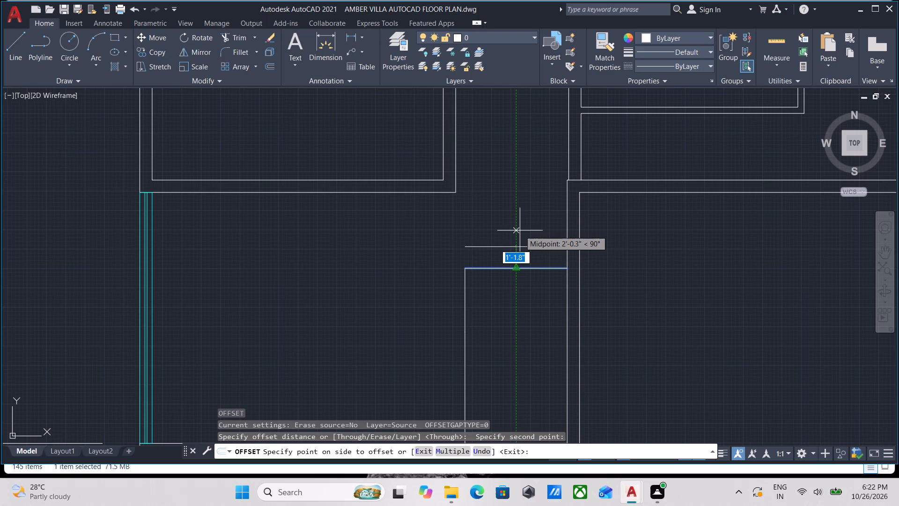
key(8)
key(shift+quotedbl)
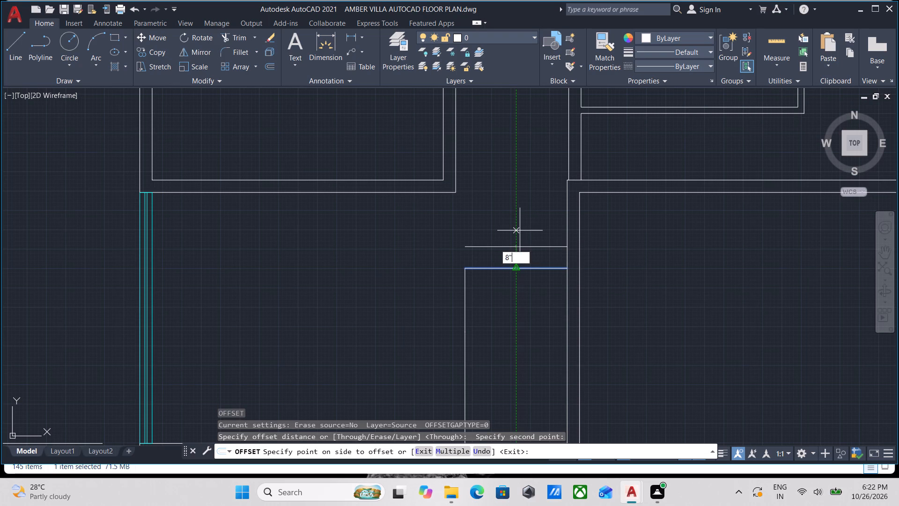
key(Return)
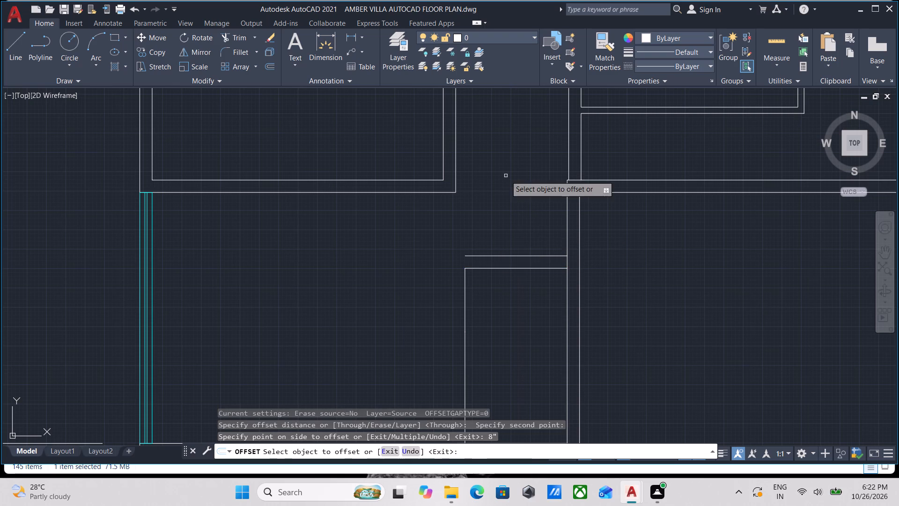
Join the two vertical segments on the new enclosure's west side into one line.
click(466, 319)
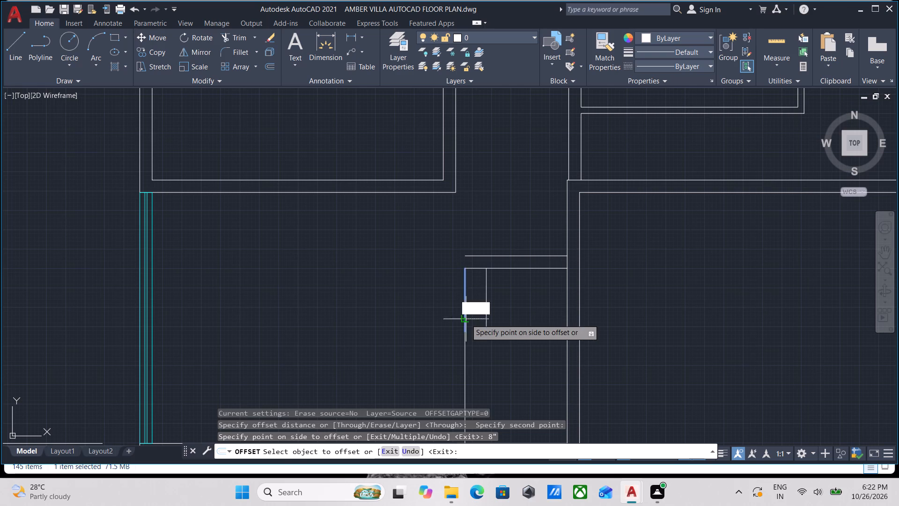
key(Escape)
scroll(469, 319, down, 2)
middle_drag(469, 319, 469, 281)
click(486, 309)
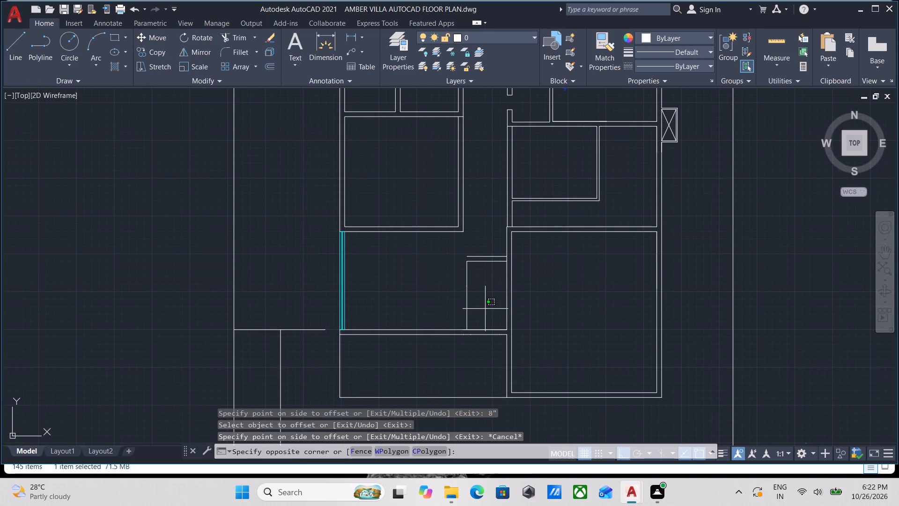
click(445, 277)
text(JOIN)
key(Return)
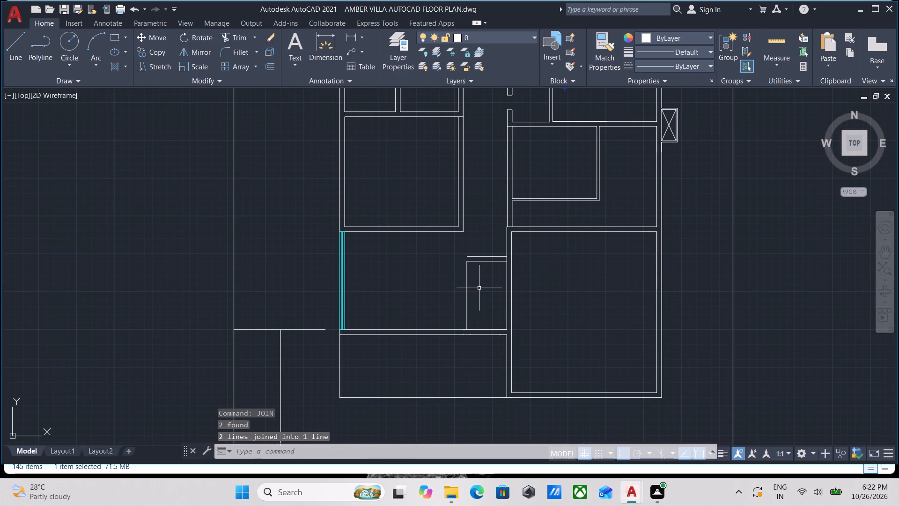
Offset the joined vertical line 8" to the west to form the enclosure's west wall.
click(477, 288)
click(441, 266)
scroll(450, 274, up, 2)
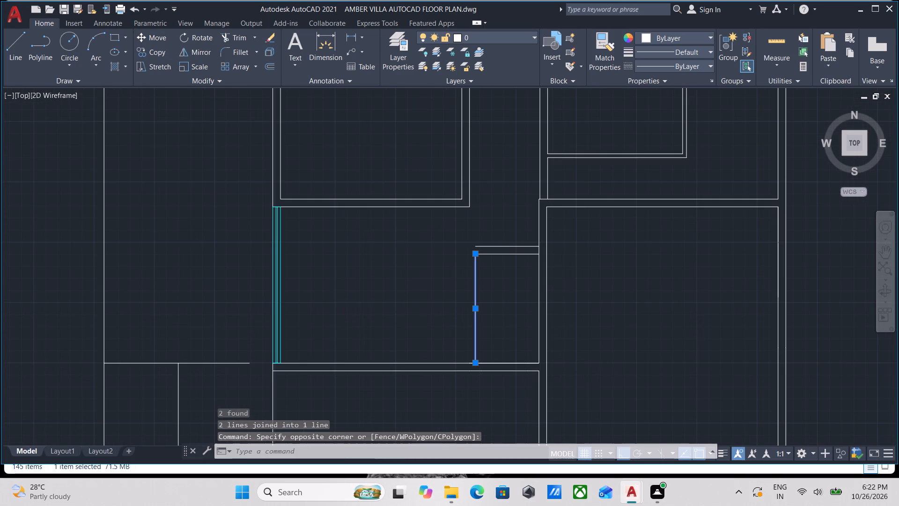
key(o)
key(Return)
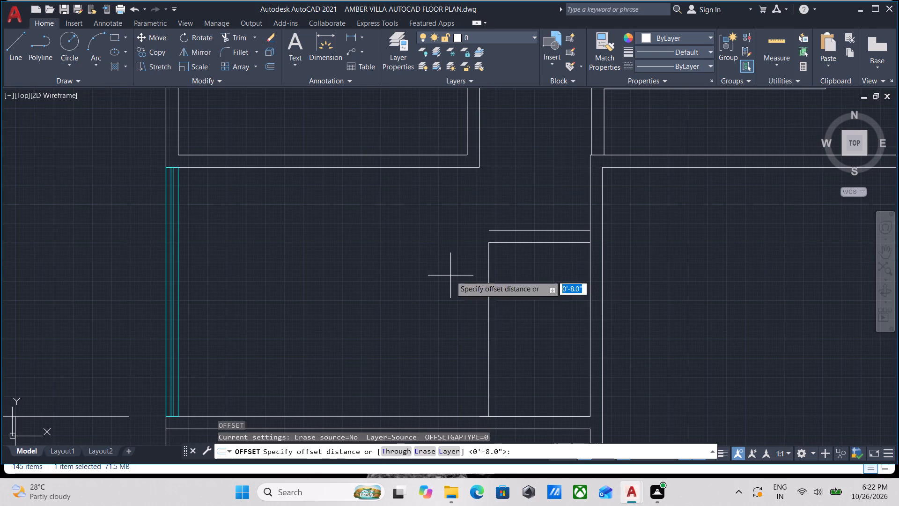
click(486, 328)
click(449, 334)
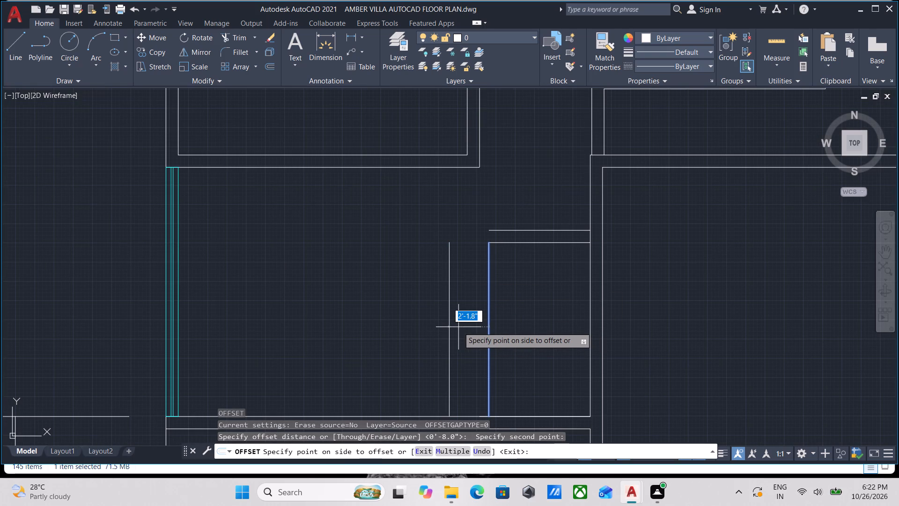
key(8)
key(shift+quotedbl)
key(Return)
key(Escape)
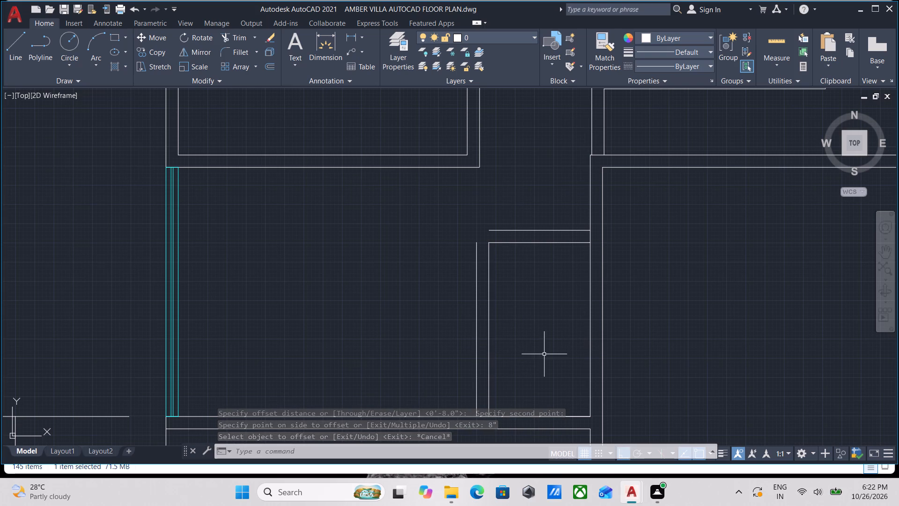
Close the outer northwest corner of the new enclosure by filleting the two outer wall lines with zero radius.
middle_drag(470, 313, 436, 354)
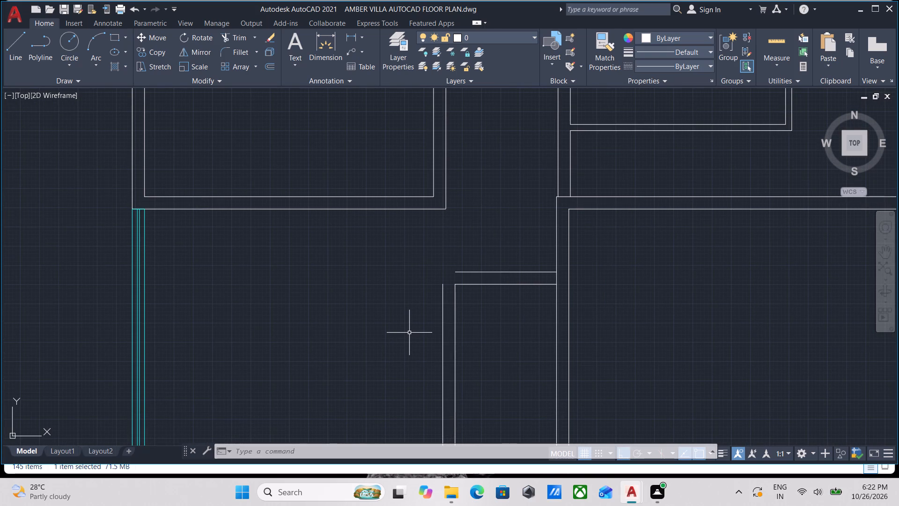
key(f)
key(Return)
click(445, 307)
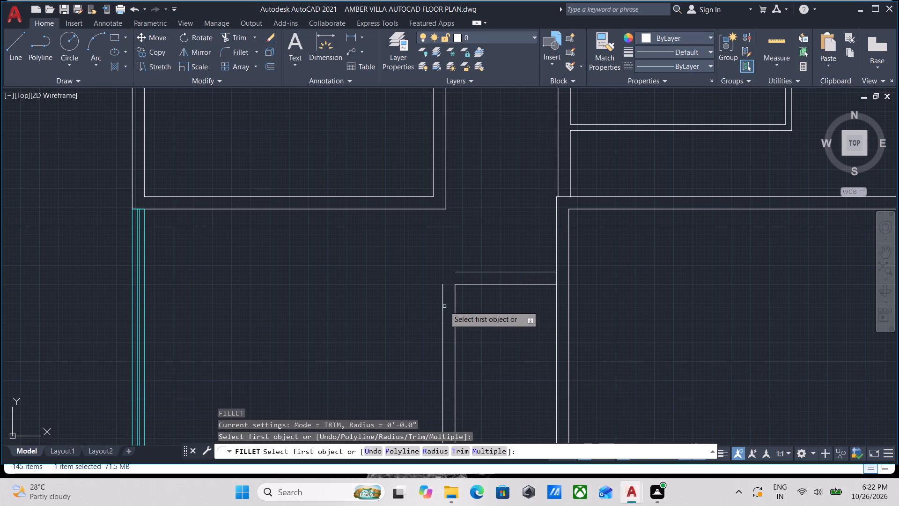
click(442, 301)
click(459, 272)
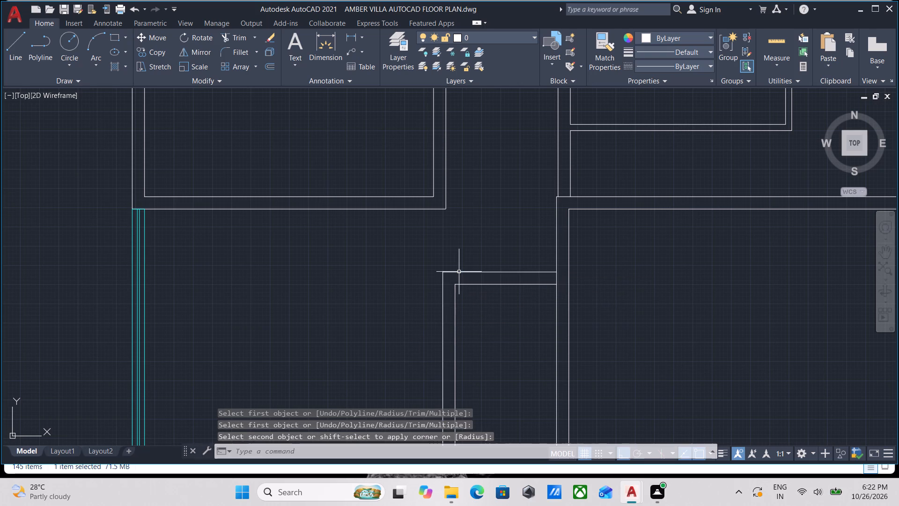
key(Escape)
Measure the width and depth of the open area directly south of the room with the new enclosure.
scroll(504, 303, down, 2)
middle_drag(515, 319, 525, 298)
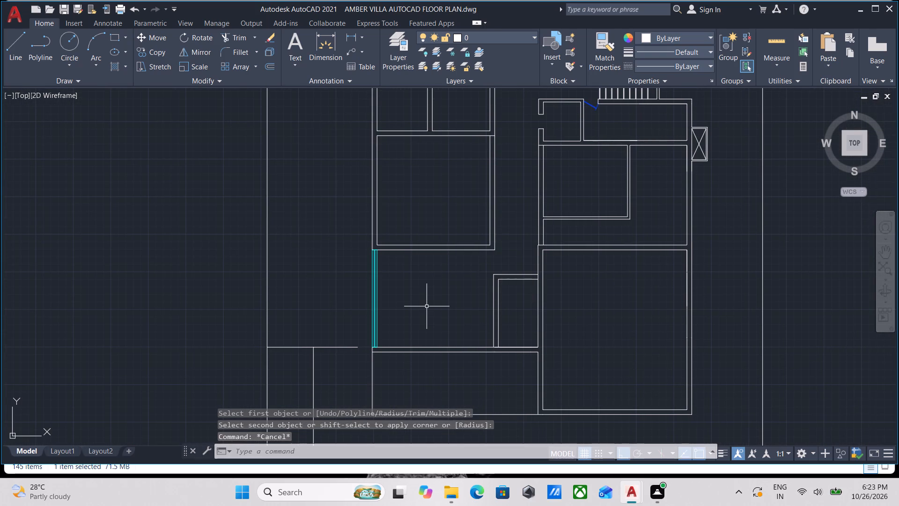
middle_drag(425, 307, 433, 355)
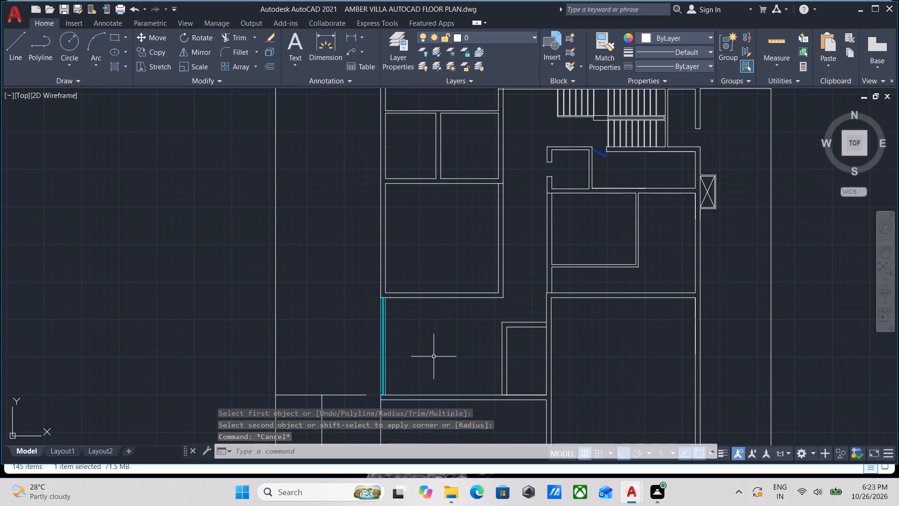
middle_click(449, 358)
scroll(449, 358, down, 1)
middle_drag(468, 391, 466, 350)
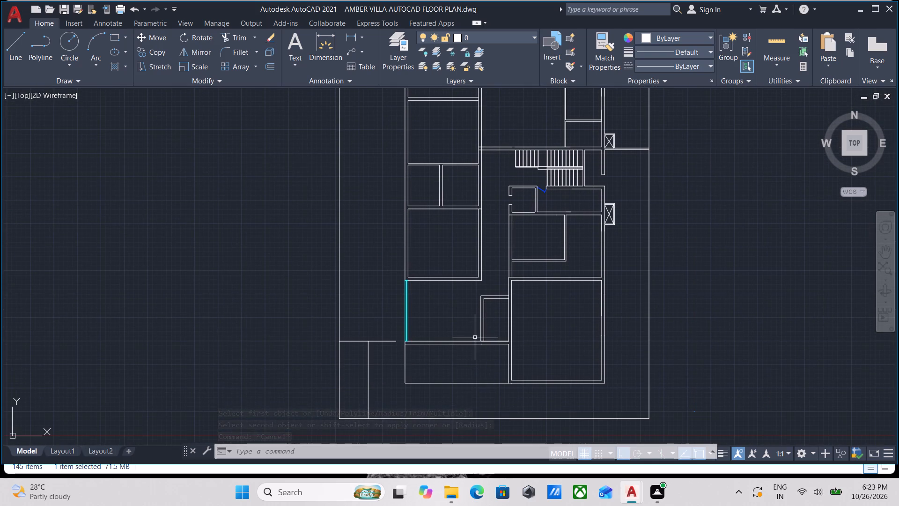
middle_drag(463, 363, 470, 321)
key(m)
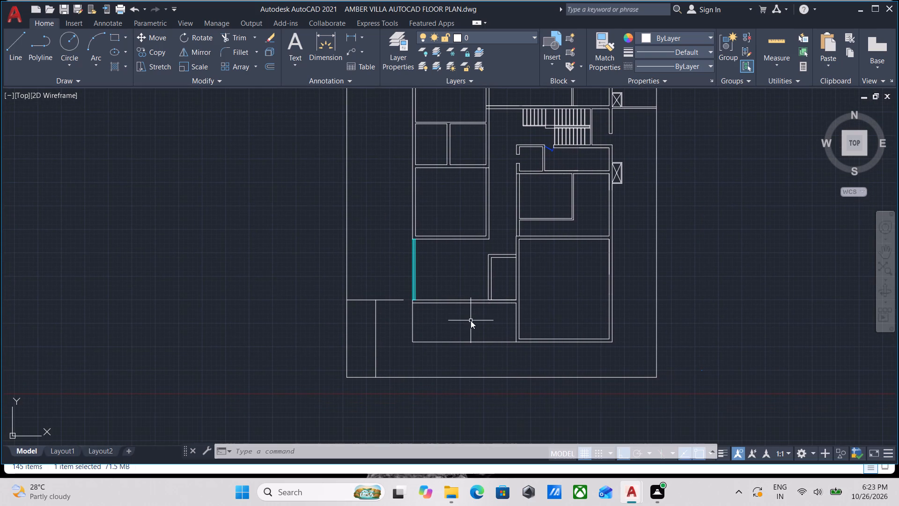
text(EA)
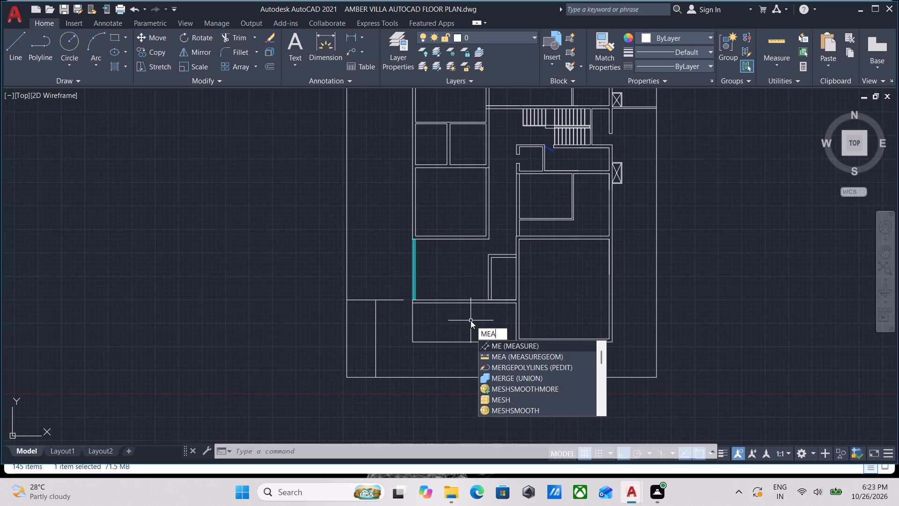
key(Return)
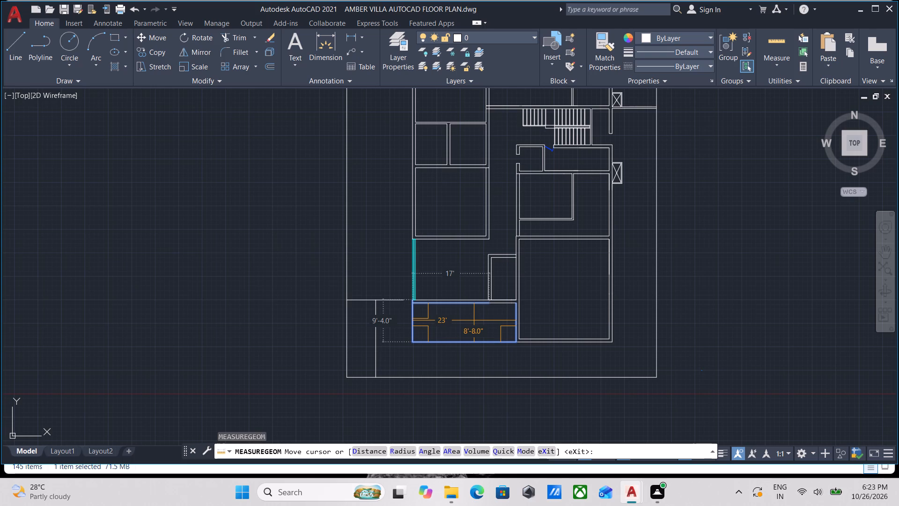
key(Escape)
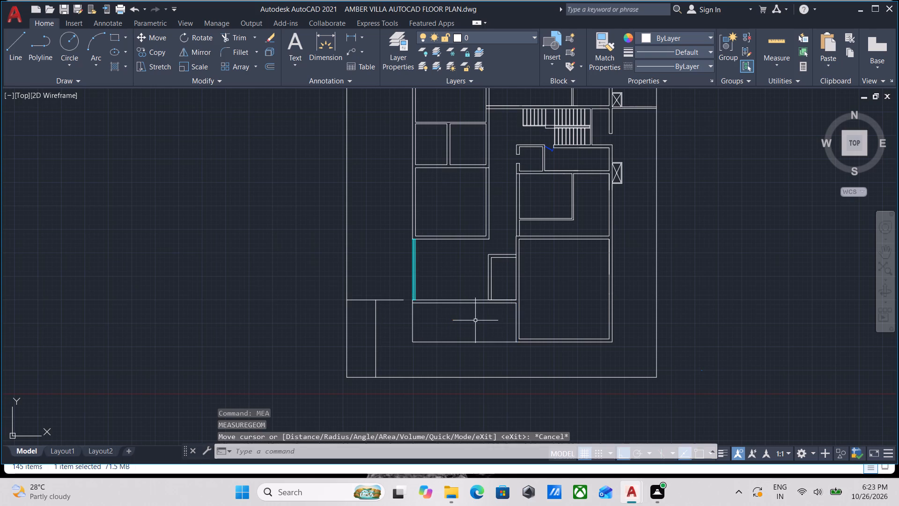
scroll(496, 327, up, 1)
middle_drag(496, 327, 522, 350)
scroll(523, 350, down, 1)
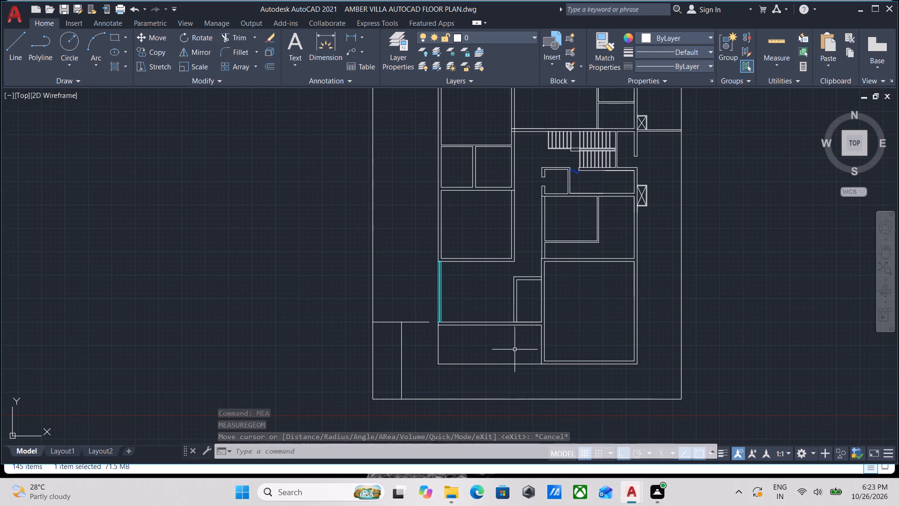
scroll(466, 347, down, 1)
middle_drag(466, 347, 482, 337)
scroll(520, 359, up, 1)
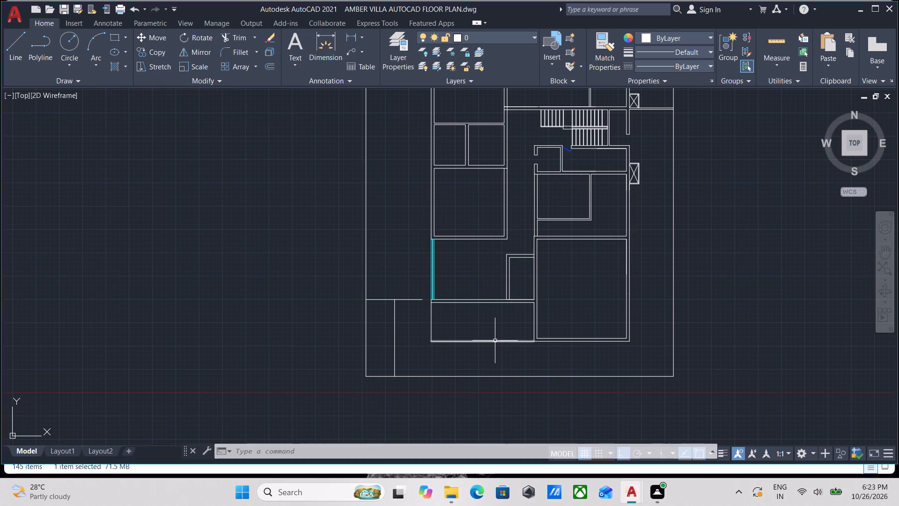
Examine the glass panel lines on the west side of the room with the new enclosure and their junction with the wall above.
middle_drag(495, 341, 500, 373)
scroll(518, 340, up, 1)
middle_drag(434, 321, 496, 401)
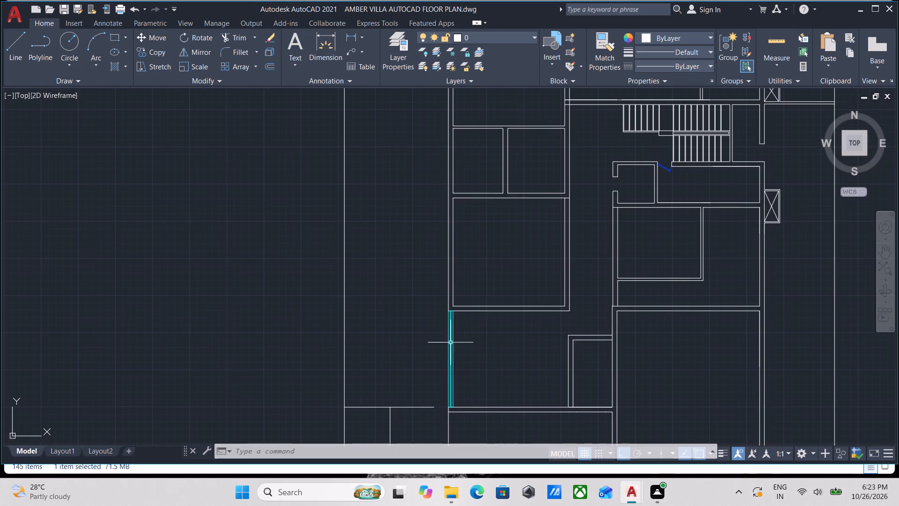
scroll(450, 342, up, 1)
click(479, 352)
click(407, 327)
scroll(471, 333, down, 1)
middle_drag(471, 333, 473, 329)
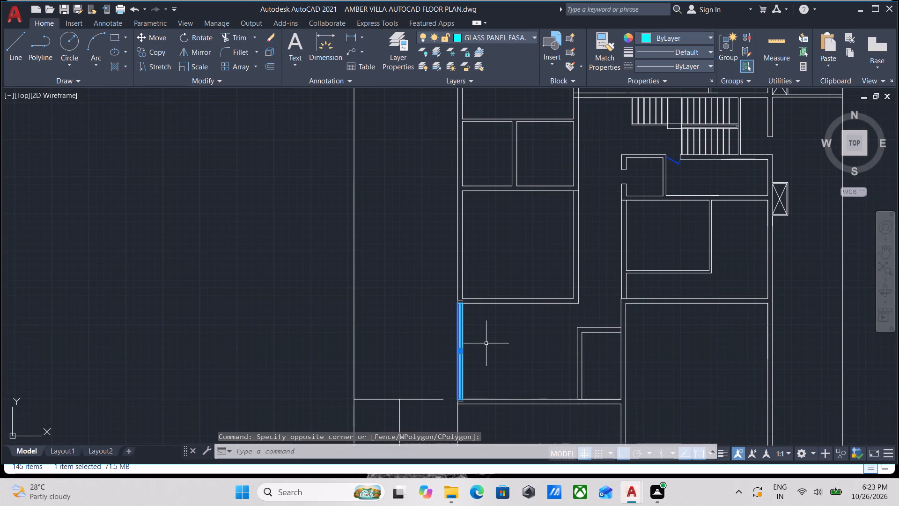
key(Escape)
scroll(454, 328, up, 1)
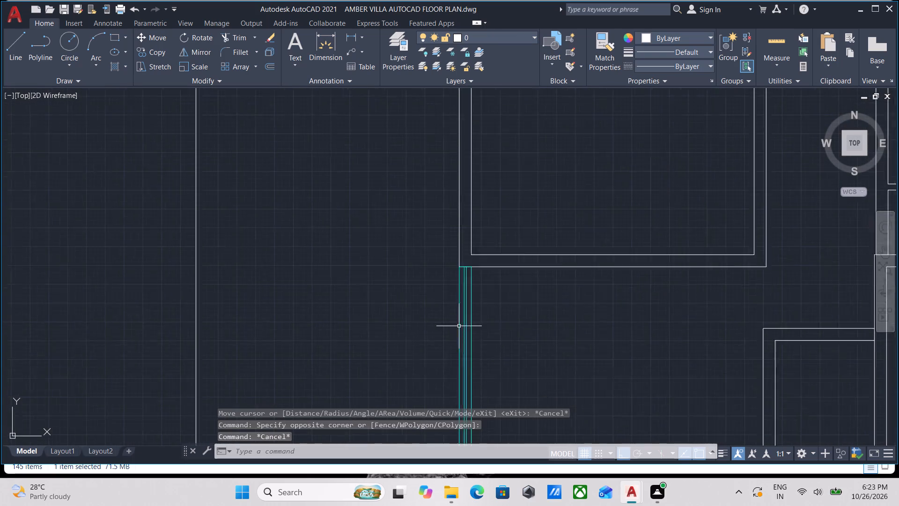
scroll(460, 326, up, 4)
Check the furnished ground plan around the living lounge, dining and drawing rooms against the matching rooms in the reworked wall plan.
scroll(508, 322, down, 3)
scroll(572, 345, down, 4)
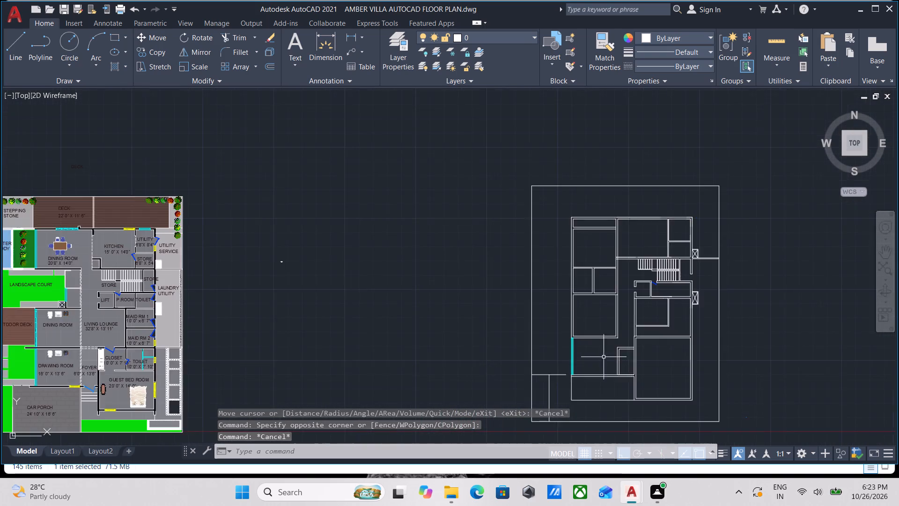
middle_drag(604, 357, 503, 342)
middle_drag(565, 331, 721, 326)
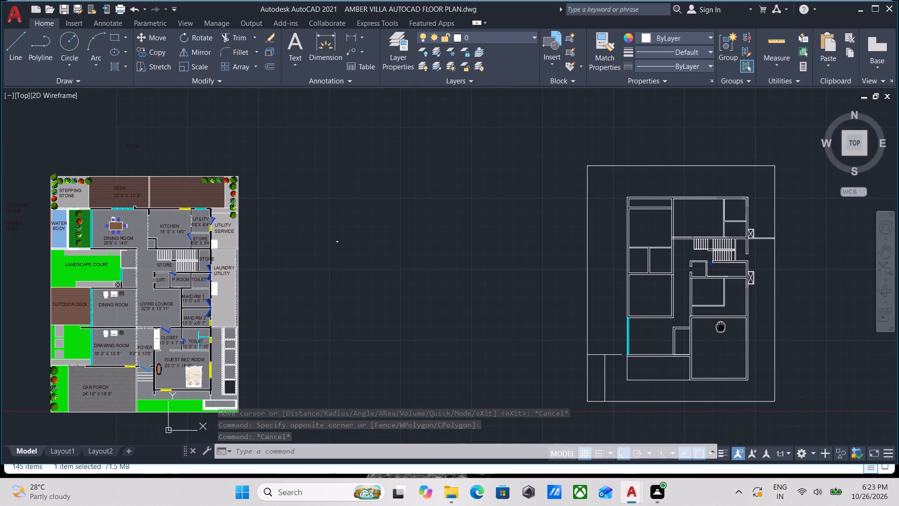
middle_drag(721, 326, 729, 333)
middle_drag(210, 315, 346, 311)
scroll(282, 322, up, 2)
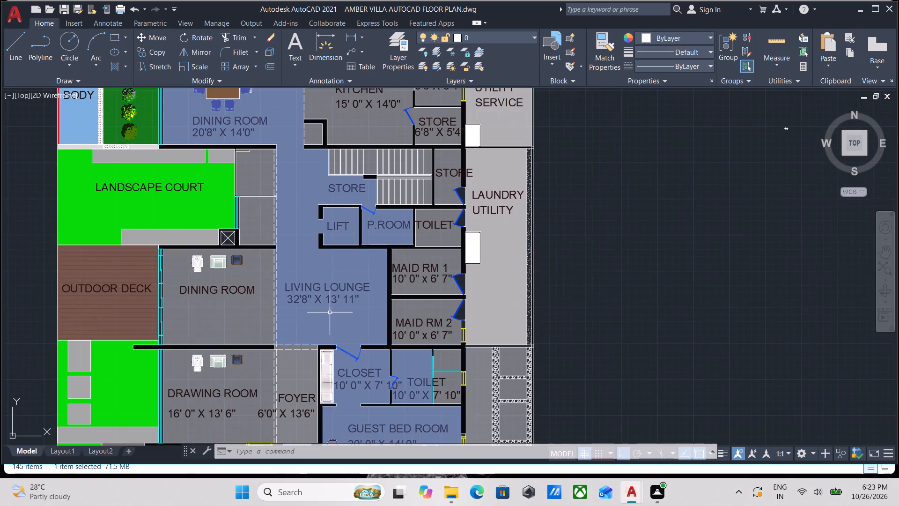
scroll(333, 312, down, 1)
middle_drag(336, 312, 406, 306)
middle_drag(634, 330, 458, 323)
scroll(458, 323, down, 2)
middle_drag(477, 318, 262, 317)
scroll(361, 309, up, 3)
scroll(616, 313, down, 2)
middle_drag(616, 313, 479, 286)
scroll(563, 309, up, 2)
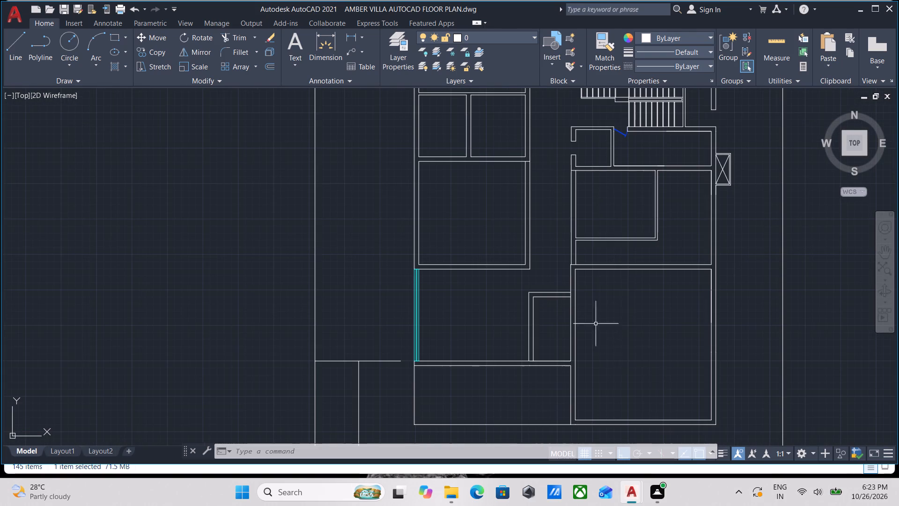
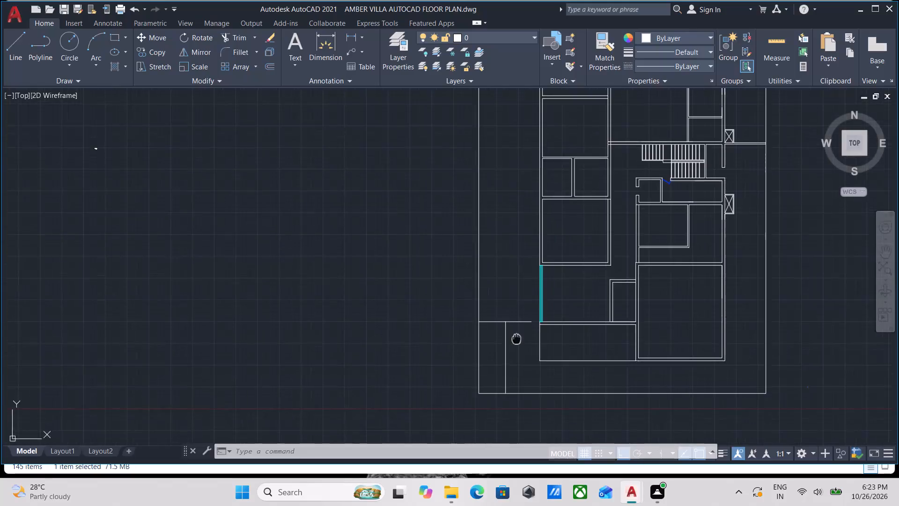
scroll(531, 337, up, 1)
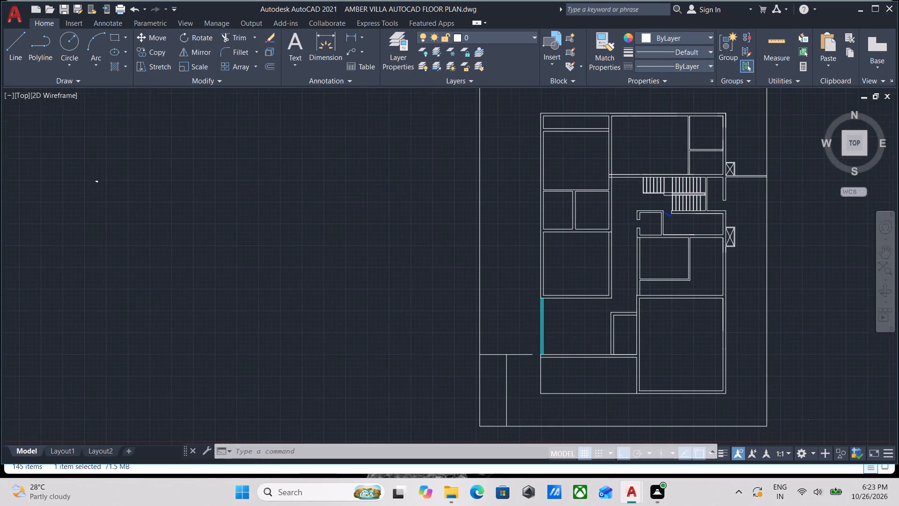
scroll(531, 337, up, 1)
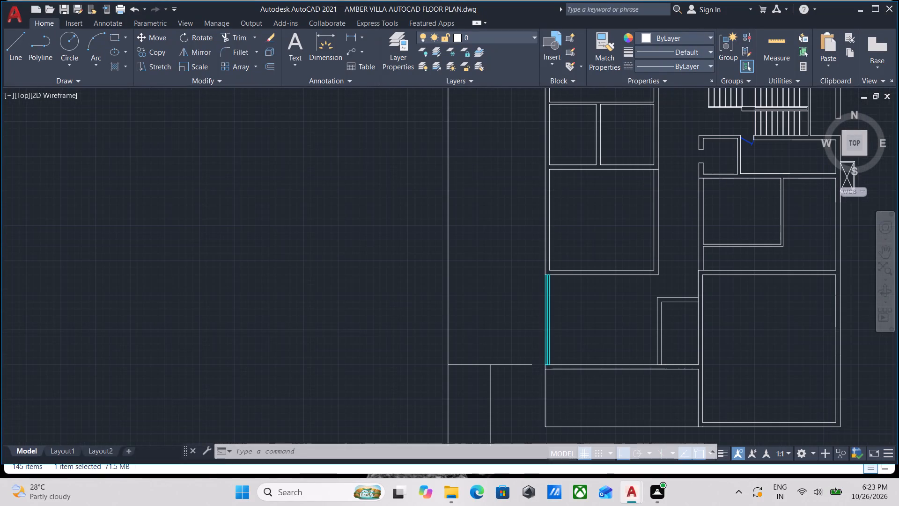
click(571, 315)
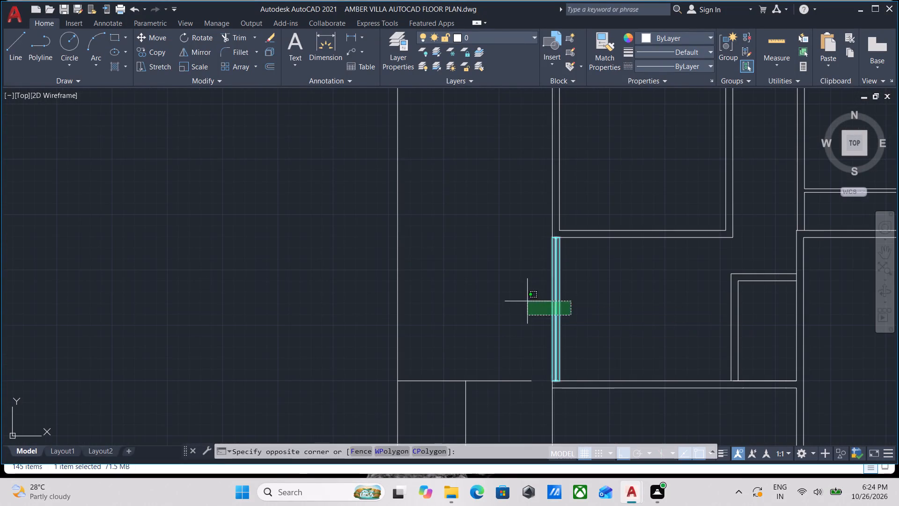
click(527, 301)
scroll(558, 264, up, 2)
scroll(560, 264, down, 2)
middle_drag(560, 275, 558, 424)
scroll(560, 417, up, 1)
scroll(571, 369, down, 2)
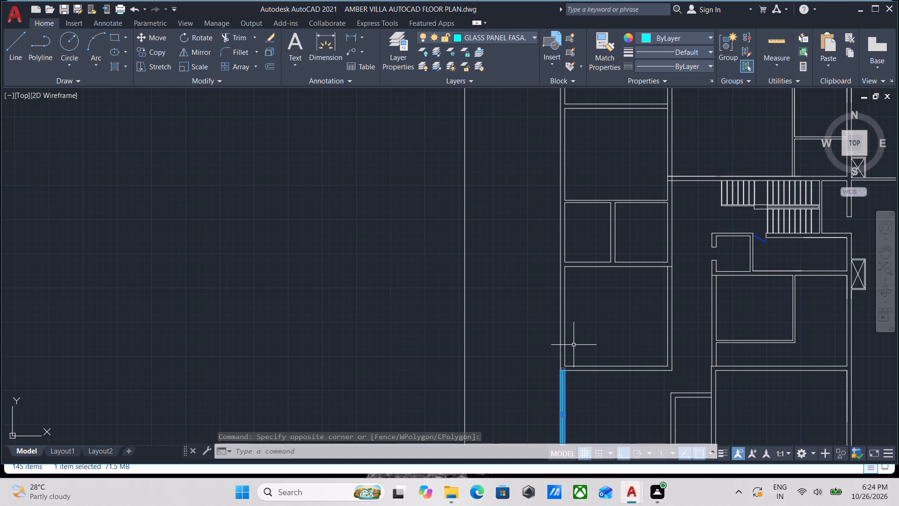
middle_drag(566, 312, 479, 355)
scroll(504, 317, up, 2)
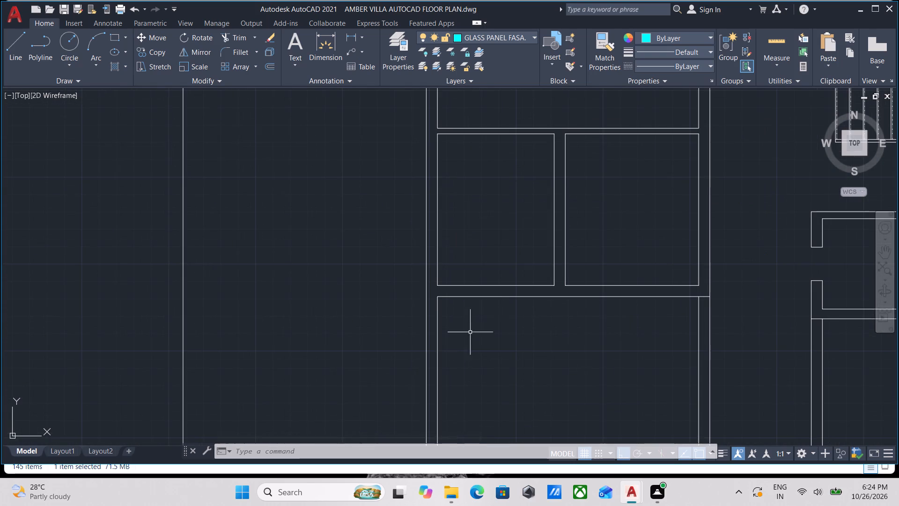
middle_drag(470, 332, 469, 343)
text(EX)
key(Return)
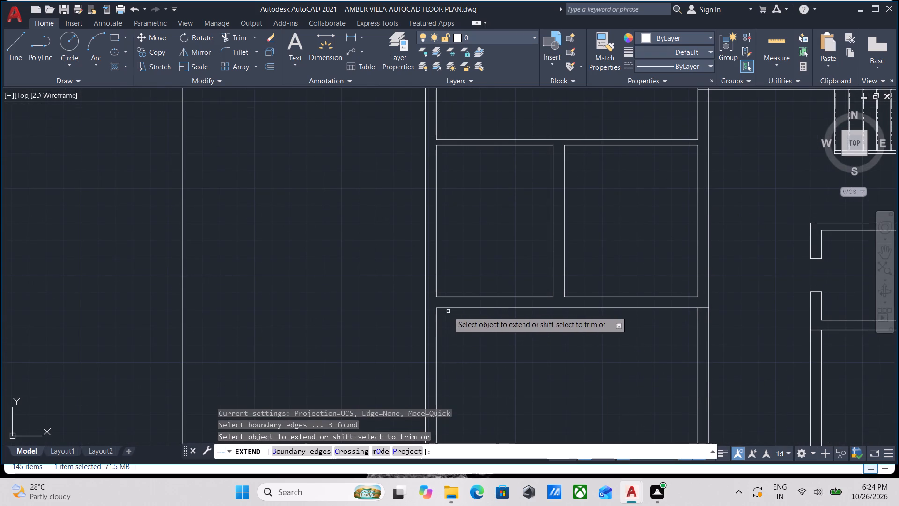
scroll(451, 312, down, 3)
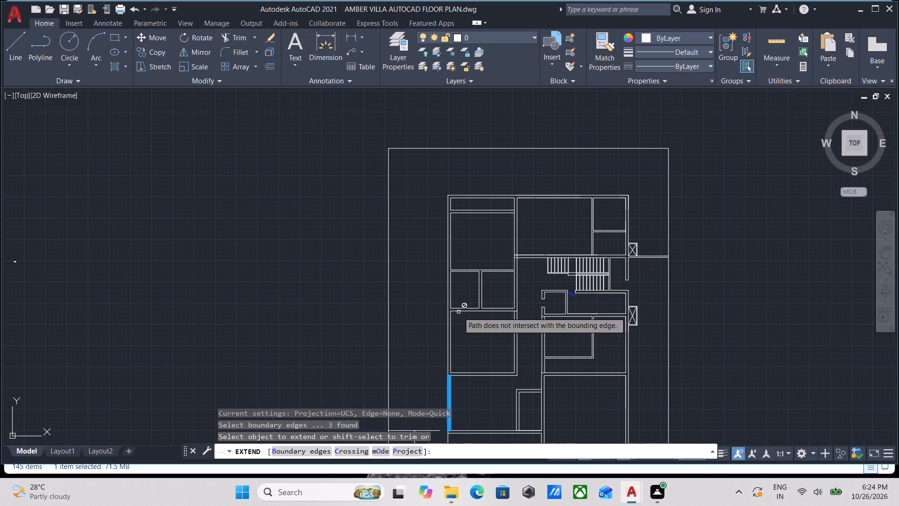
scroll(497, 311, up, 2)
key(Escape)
Extend the wall line just below the two small west rooms to the outer face of the west wall.
scroll(442, 315, down, 1)
middle_drag(442, 315, 436, 322)
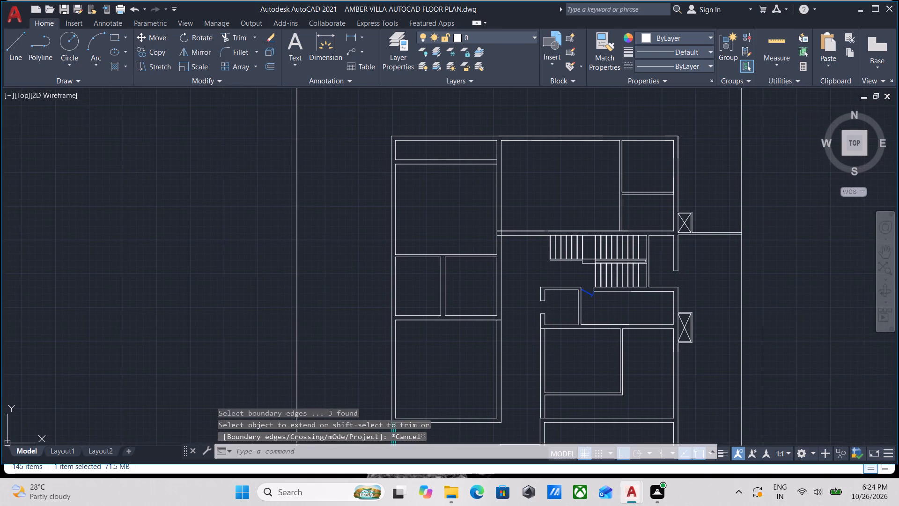
text(EX)
key(Return)
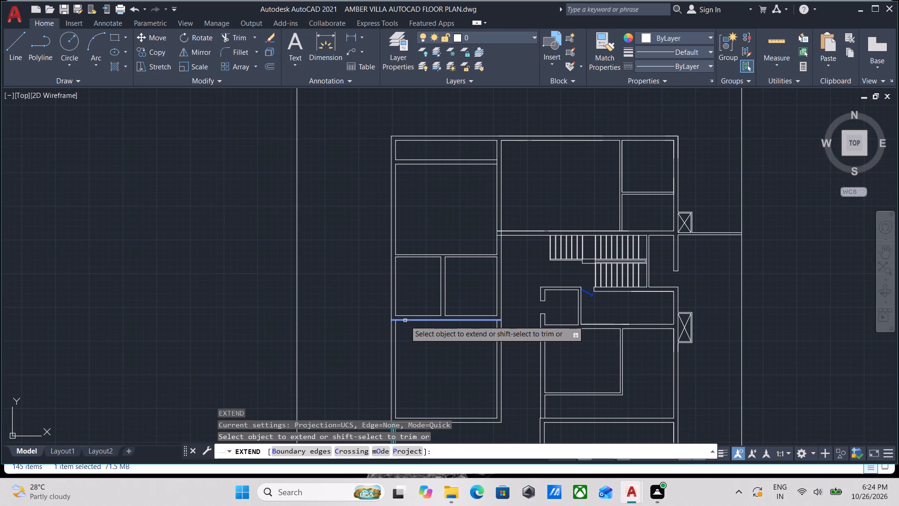
click(405, 320)
key(Escape)
Extend the inner south wall line of the room above the glass panel to the outer face of the west wall.
middle_drag(417, 365, 425, 323)
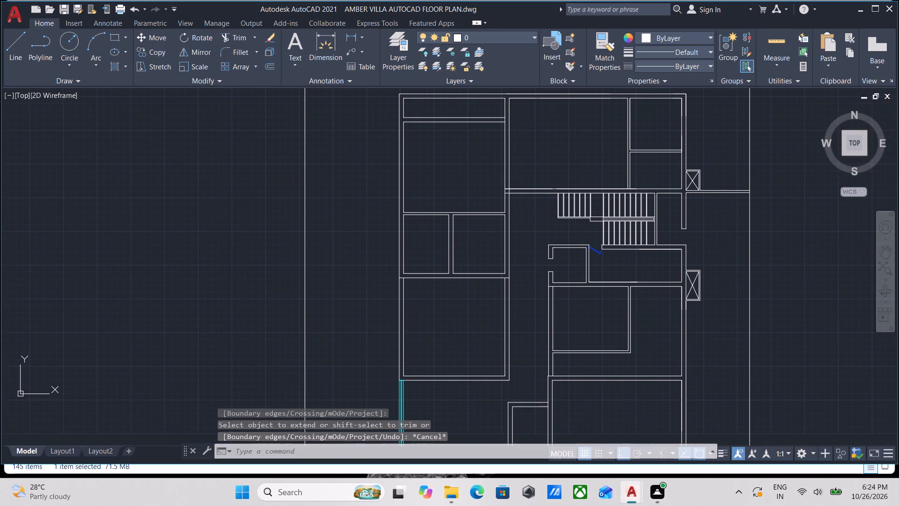
scroll(416, 365, up, 1)
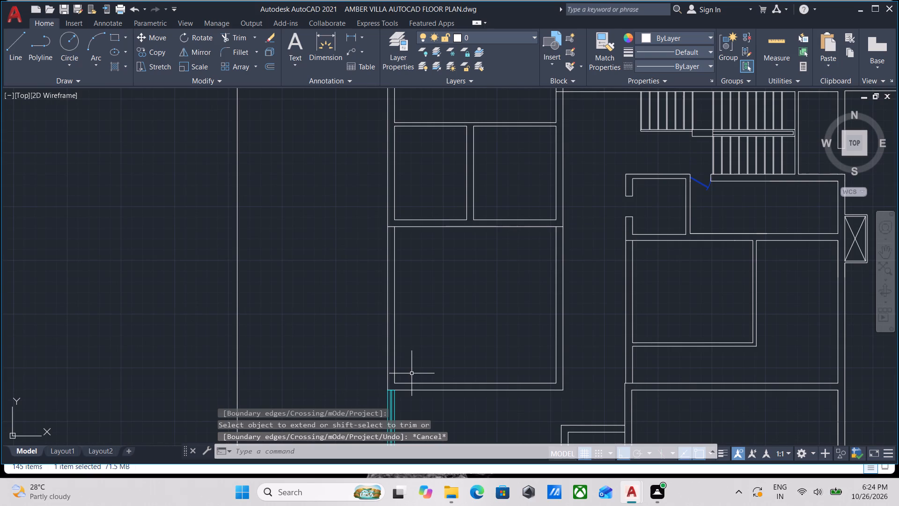
scroll(407, 385, up, 1)
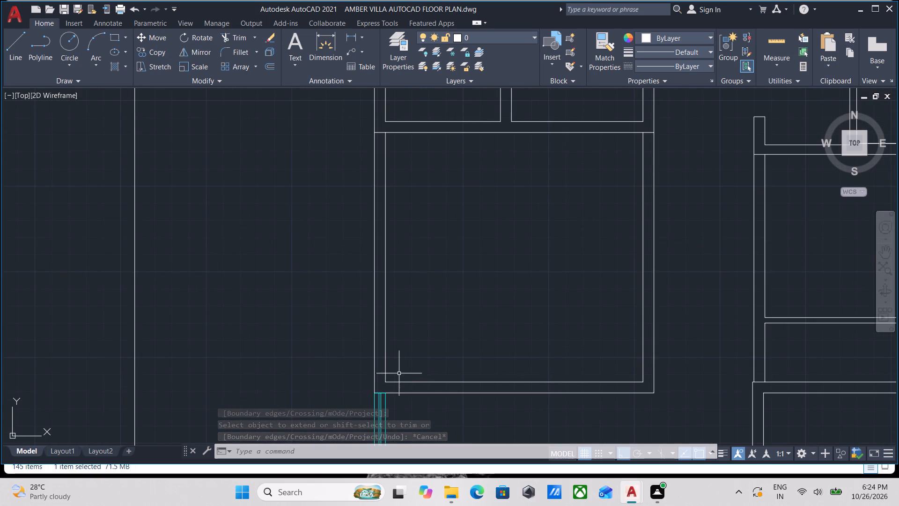
middle_click(425, 362)
text(EX)
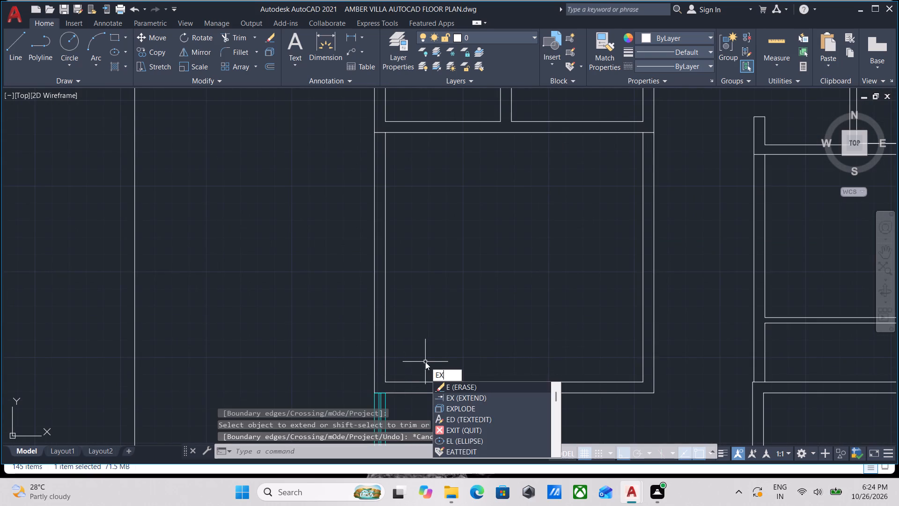
key(Return)
click(410, 382)
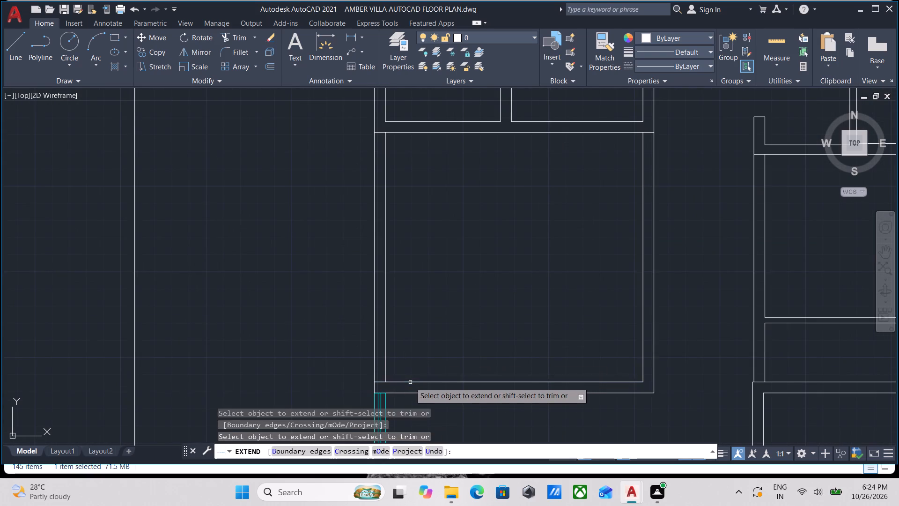
key(Escape)
Trim away both west wall lines of the room above the glass panel, between its north and south walls.
scroll(410, 382, down, 2)
text(TR)
key(Return)
click(413, 339)
click(344, 338)
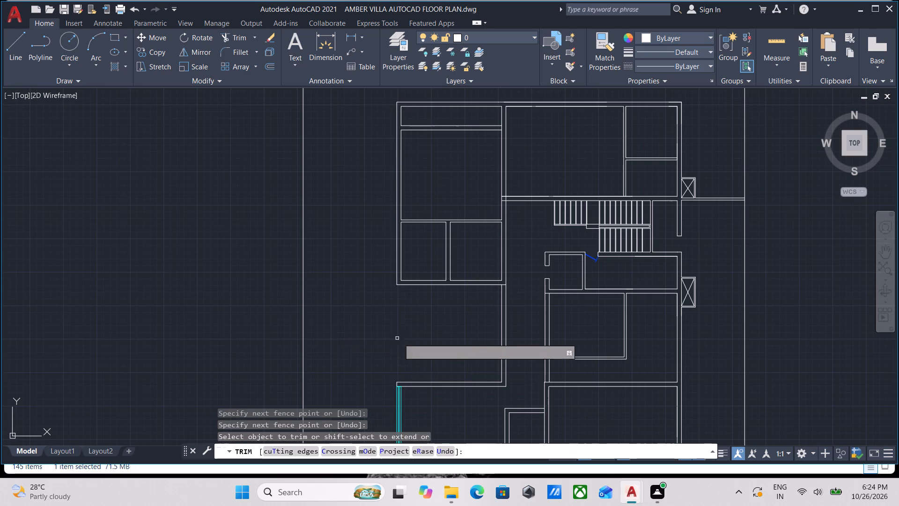
middle_drag(434, 409, 447, 323)
key(Escape)
Copy the glass panel by its lower outer corner into the opened west wall directly above, starting at the south wall's outer corner.
click(434, 353)
click(402, 325)
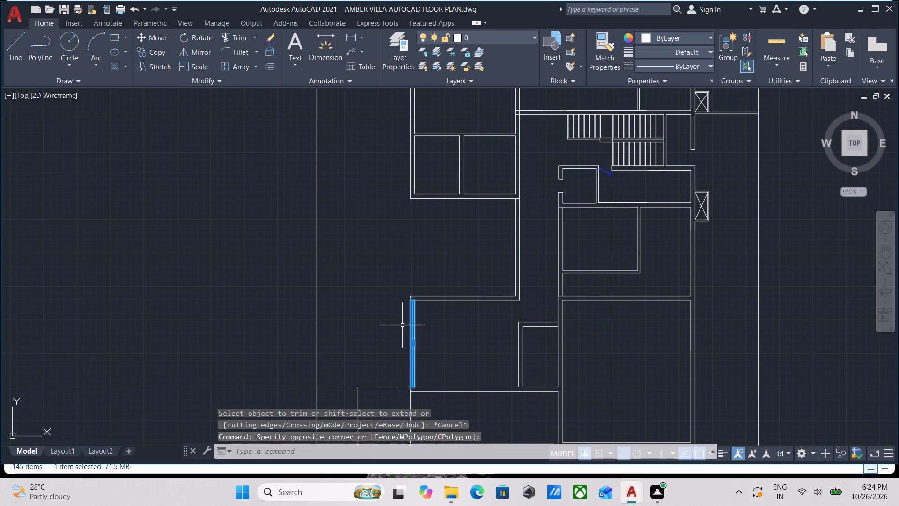
scroll(417, 349, up, 1)
middle_drag(417, 349, 434, 295)
scroll(434, 359, up, 3)
middle_drag(430, 342, 430, 343)
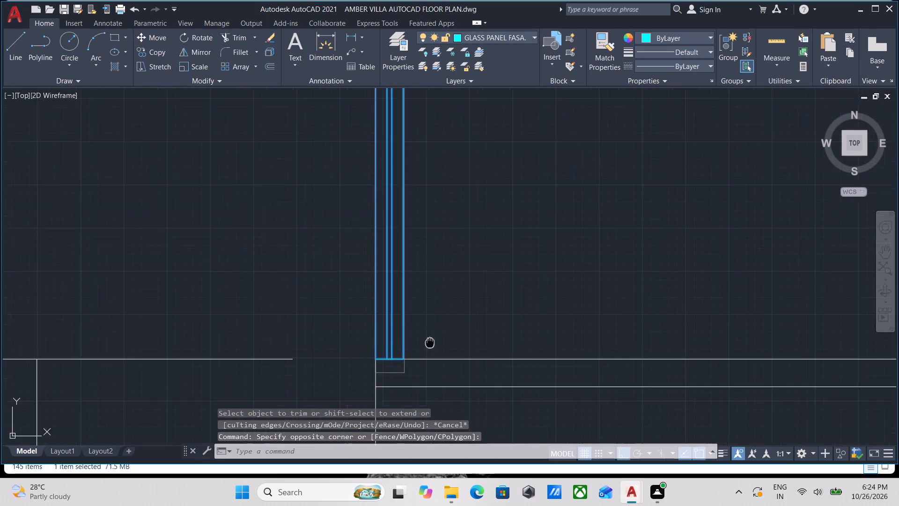
middle_drag(430, 343, 433, 350)
text(CO)
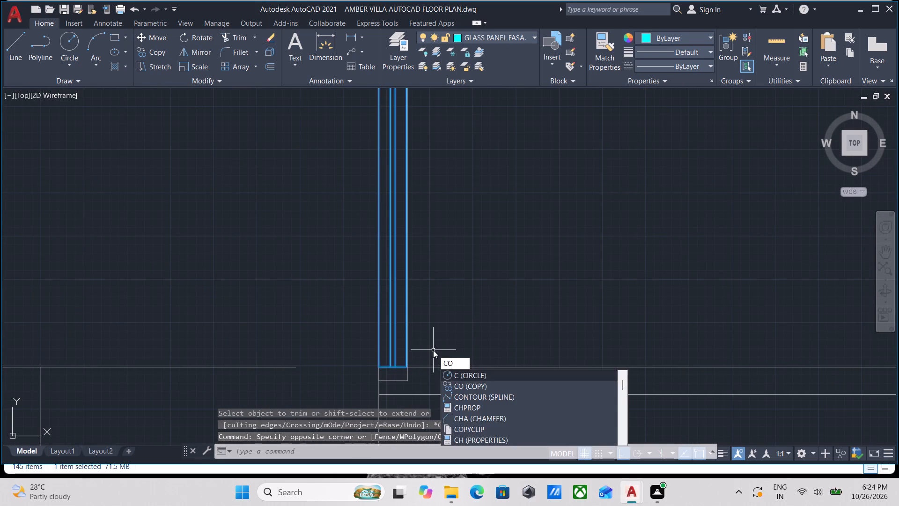
key(Return)
scroll(376, 365, up, 1)
click(381, 365)
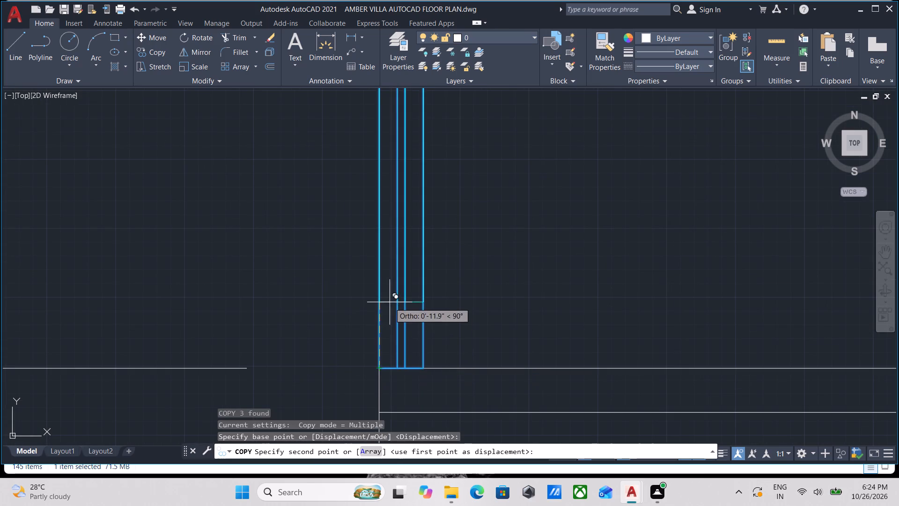
middle_drag(390, 302, 409, 487)
scroll(415, 297, down, 2)
middle_drag(415, 297, 433, 469)
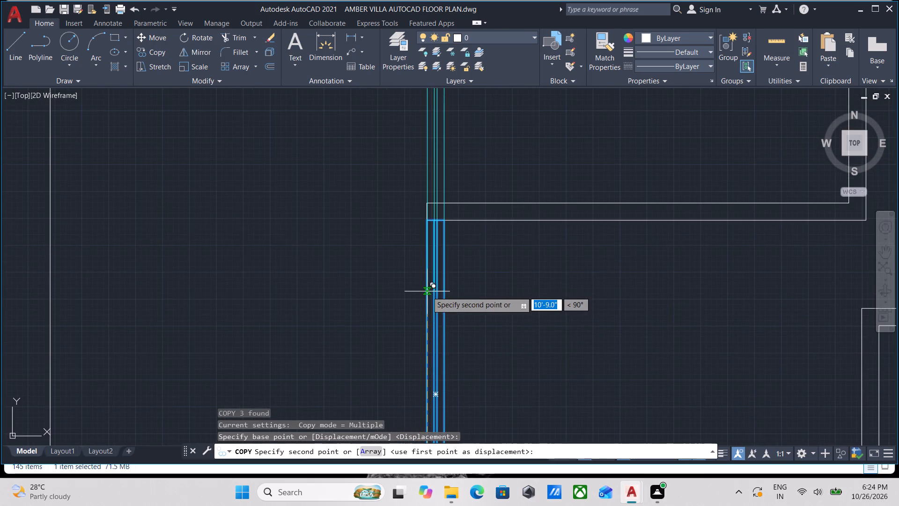
middle_drag(427, 291, 416, 428)
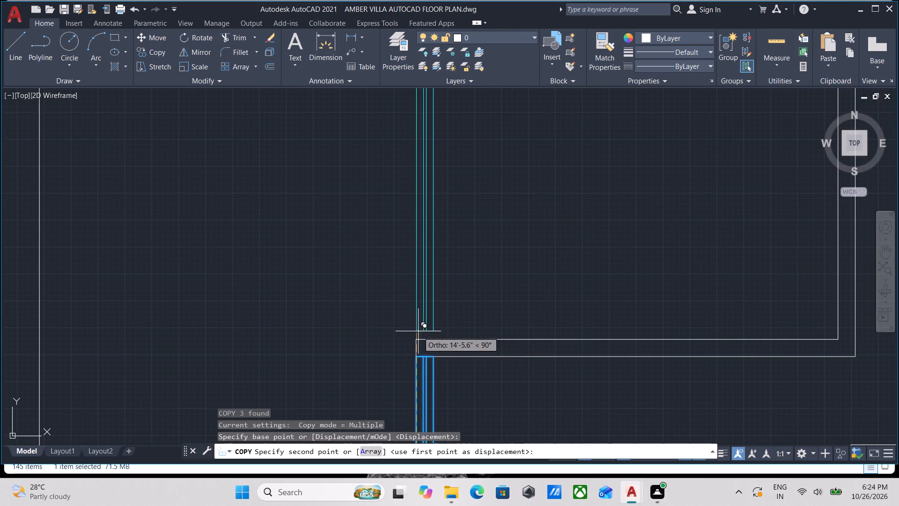
scroll(418, 331, up, 2)
click(411, 352)
scroll(451, 275, down, 1)
middle_drag(445, 287, 428, 360)
scroll(428, 360, down, 1)
key(Escape)
scroll(437, 337, down, 2)
middle_drag(437, 337, 439, 367)
key(Escape)
Ungroup the copied glass panel in the opened west wall.
scroll(443, 272, up, 2)
drag(443, 272, 436, 272)
click(405, 259)
middle_drag(407, 259, 419, 305)
scroll(419, 305, up, 1)
middle_drag(427, 294, 436, 296)
scroll(435, 295, down, 1)
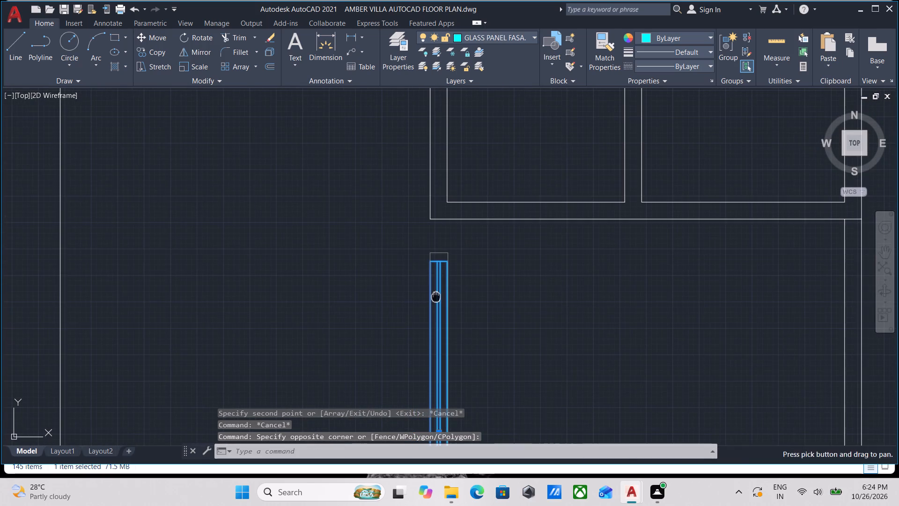
text(UNG)
key(Return)
Stretch the top edge of the copied panel's outer rectangle up to the wall below the two small rooms.
click(468, 271)
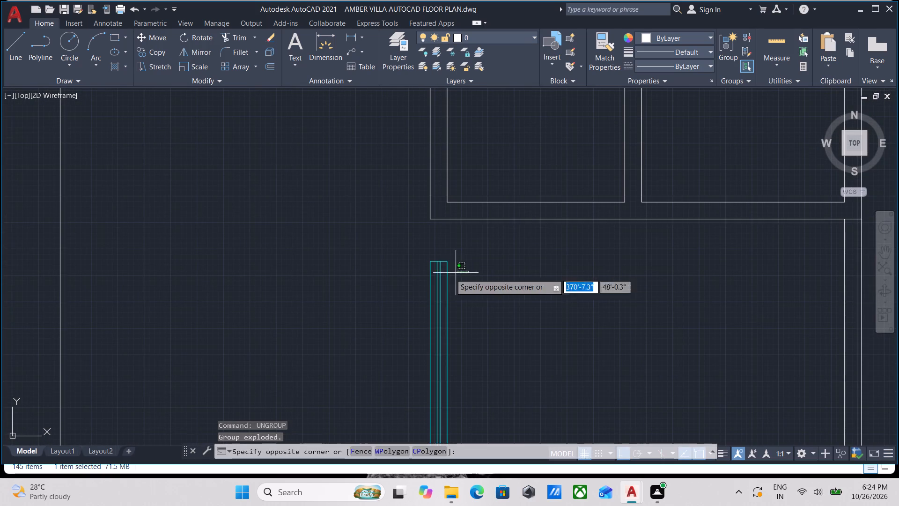
click(398, 285)
scroll(427, 259, up, 4)
key(Escape)
drag(595, 248, 593, 253)
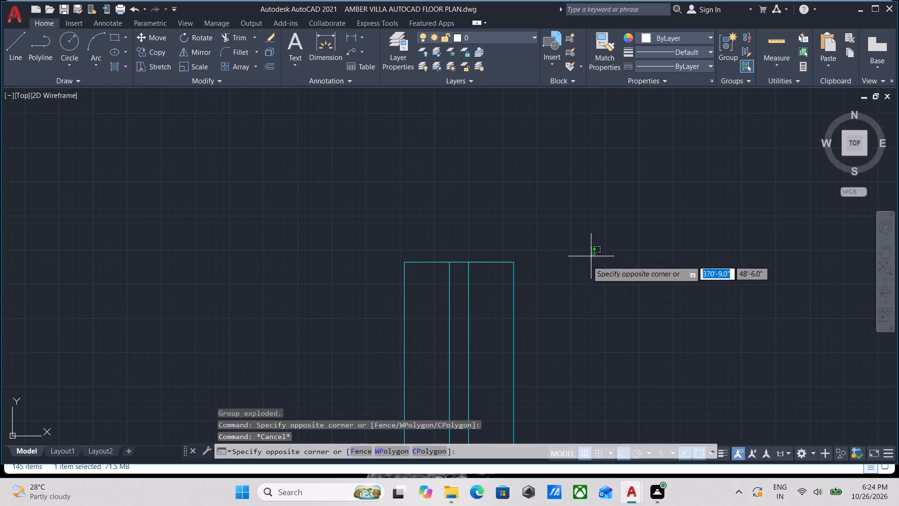
click(324, 267)
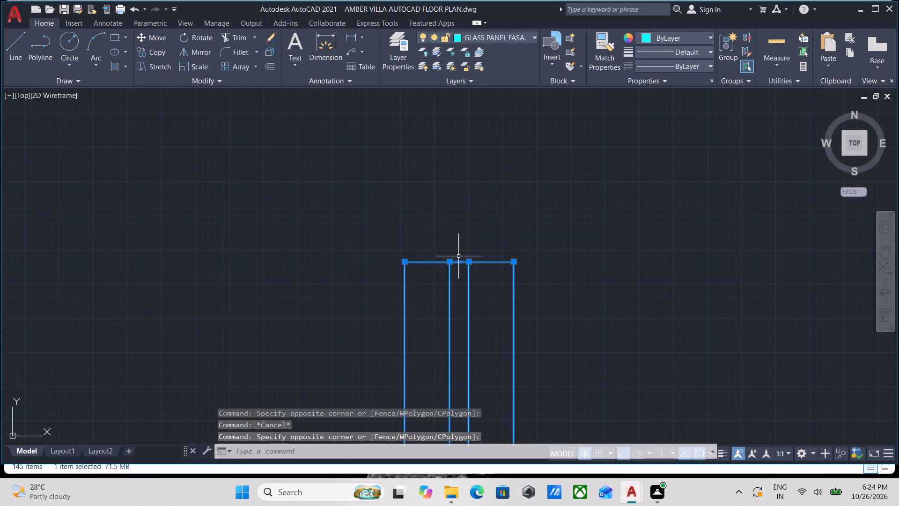
middle_drag(458, 256, 481, 301)
scroll(458, 256, down, 1)
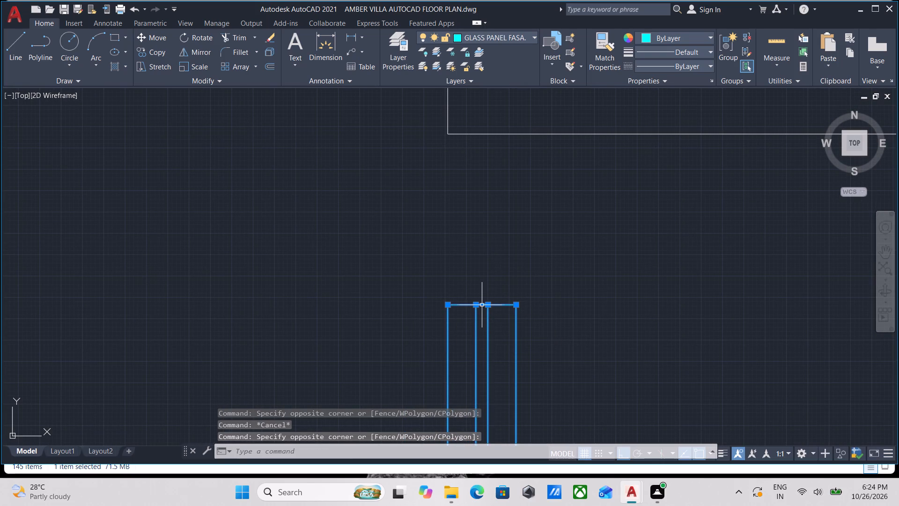
click(484, 304)
middle_drag(494, 222, 473, 379)
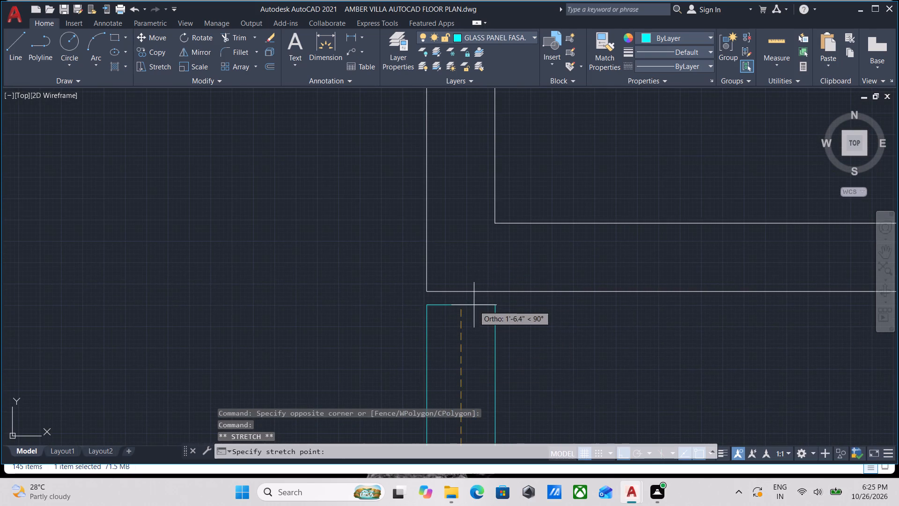
click(458, 290)
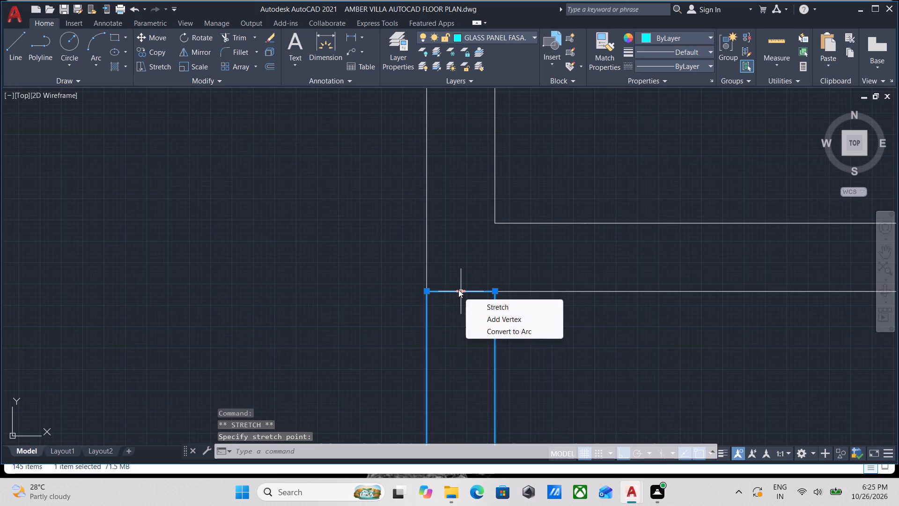
key(Escape)
scroll(462, 289, down, 3)
key(Escape)
Stretch the upper end of the copied panel's eastern inner glass line to the rectangle's top edge.
scroll(467, 333, up, 4)
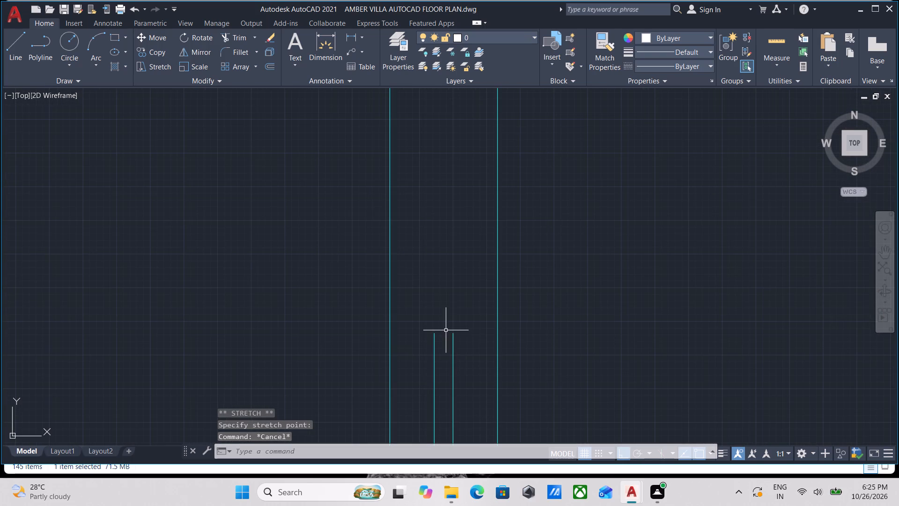
click(474, 333)
click(398, 315)
click(470, 345)
click(435, 323)
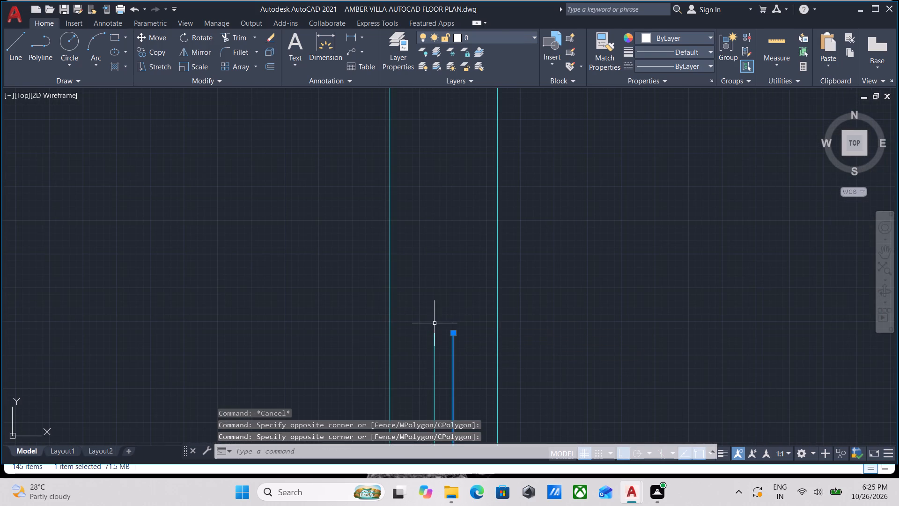
click(454, 333)
scroll(448, 253, down, 1)
middle_drag(448, 253, 468, 417)
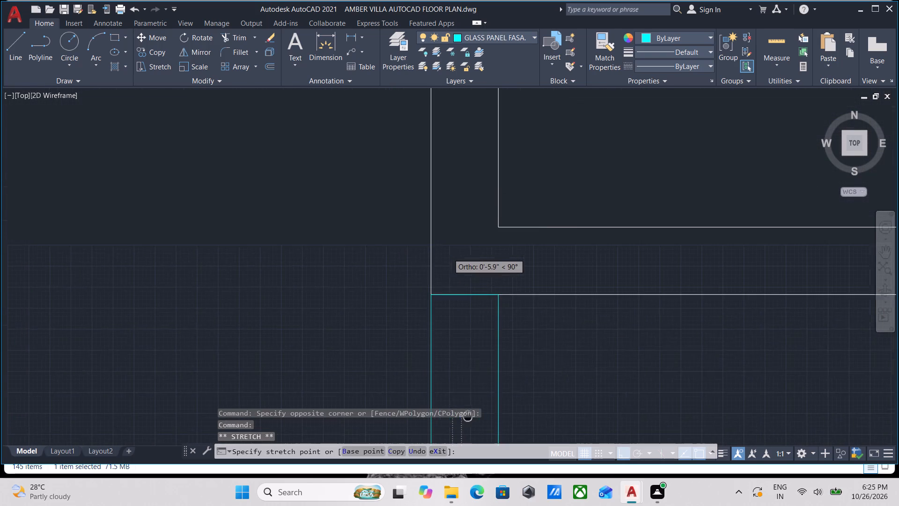
middle_drag(468, 417, 468, 417)
click(473, 300)
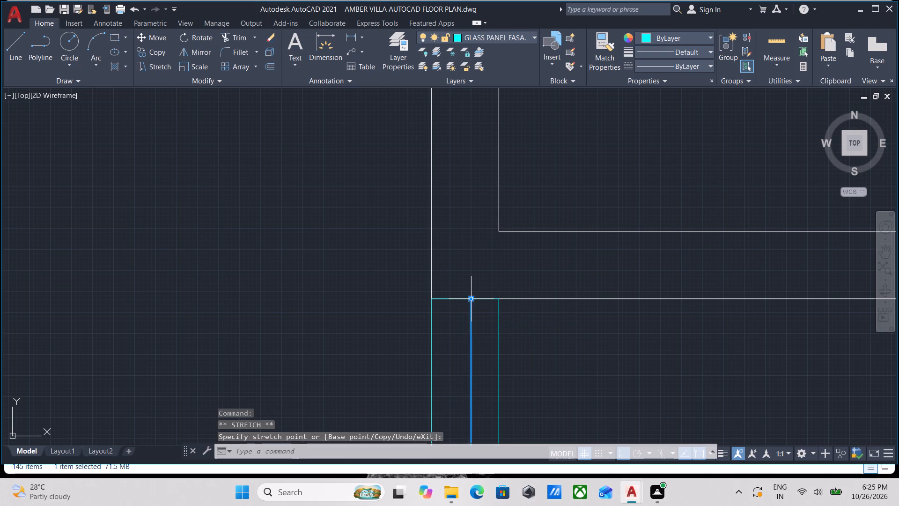
key(Escape)
scroll(473, 300, down, 2)
key(Escape)
Stretch the upper end of the copied panel's western inner glass line up to the rectangle's top edge.
scroll(474, 373, up, 4)
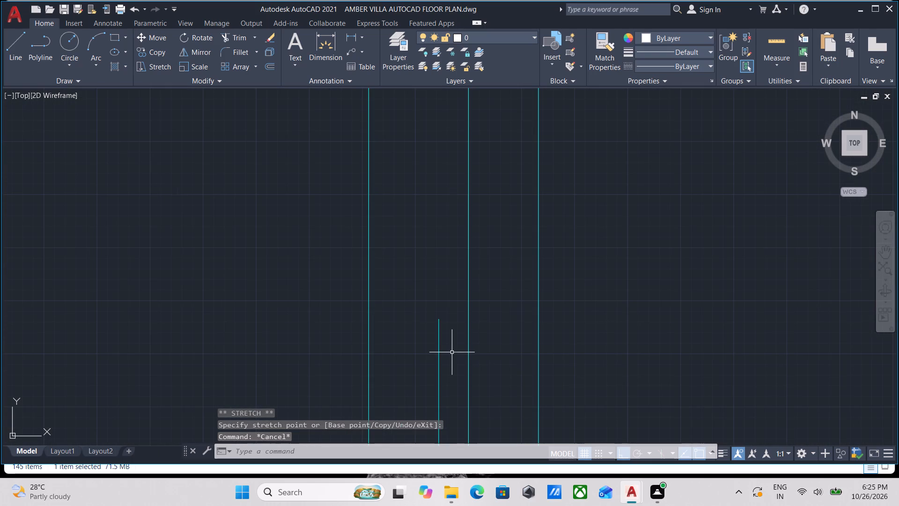
click(452, 352)
click(423, 312)
scroll(423, 312, down, 5)
middle_drag(434, 313, 430, 286)
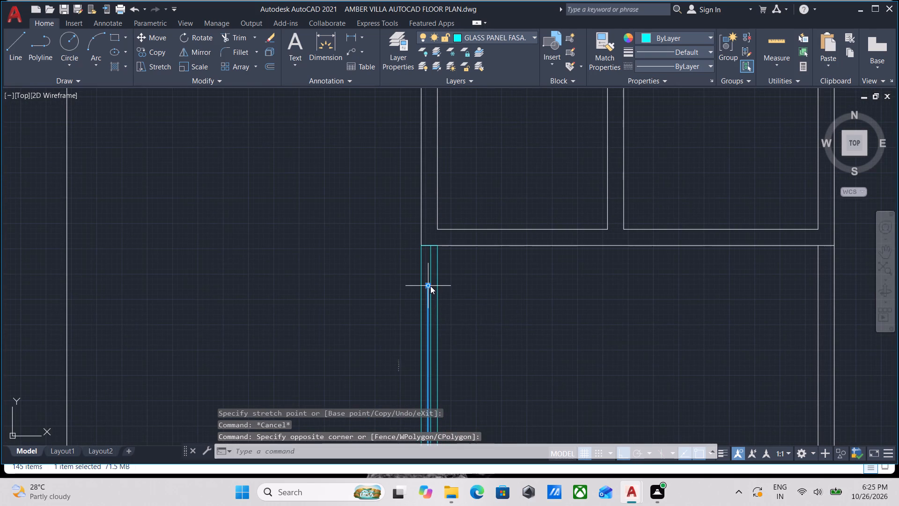
scroll(430, 286, up, 5)
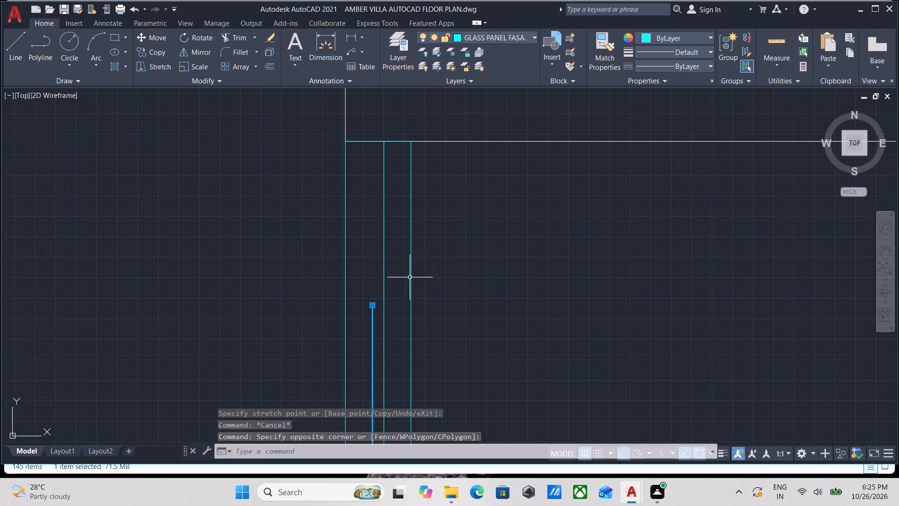
scroll(384, 282, up, 2)
middle_drag(368, 288, 447, 260)
click(437, 310)
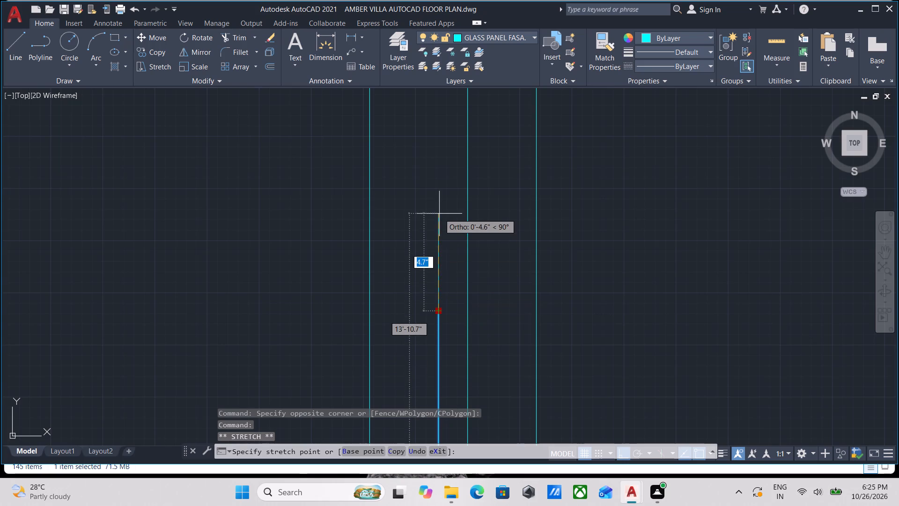
scroll(436, 208, down, 2)
middle_drag(436, 208, 451, 333)
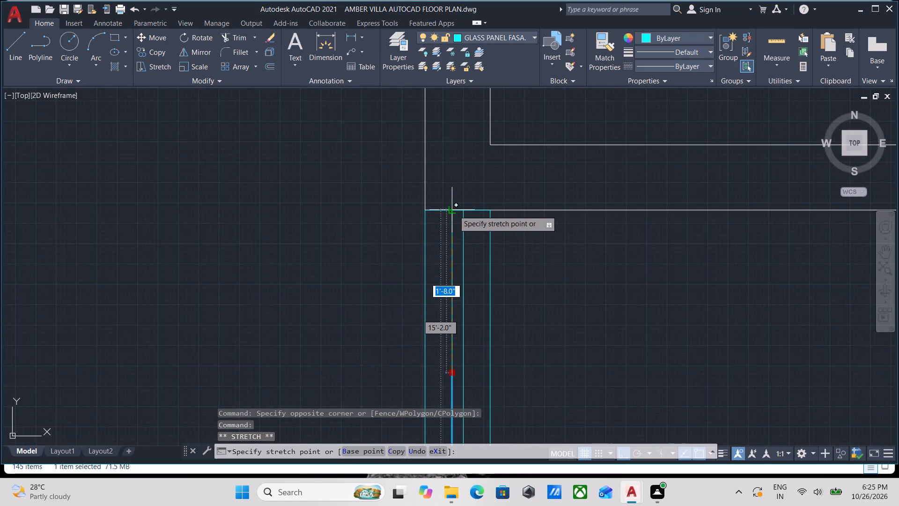
click(454, 210)
key(Escape)
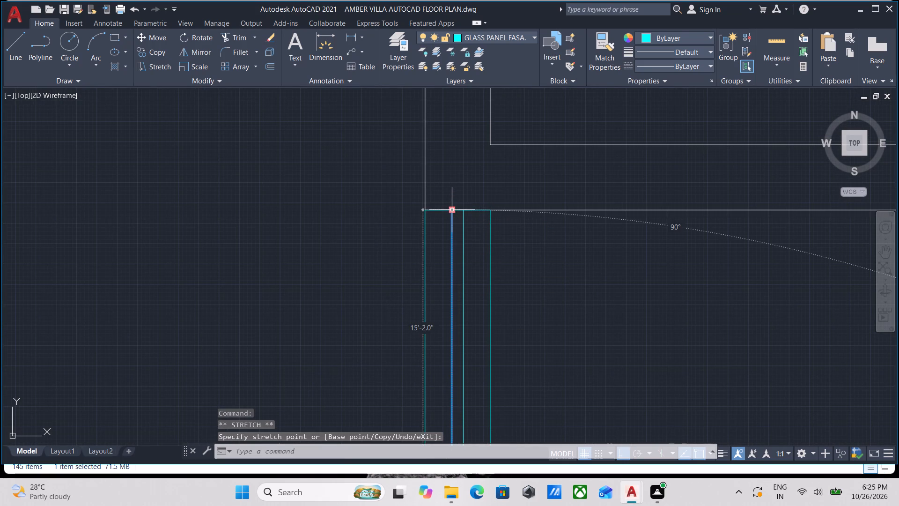
scroll(471, 226, down, 2)
key(Escape)
Erase the two horizontal lines of the wall separating the two rooms with the west glass panels.
scroll(505, 255, down, 2)
middle_drag(507, 239, 522, 192)
middle_drag(531, 300, 559, 228)
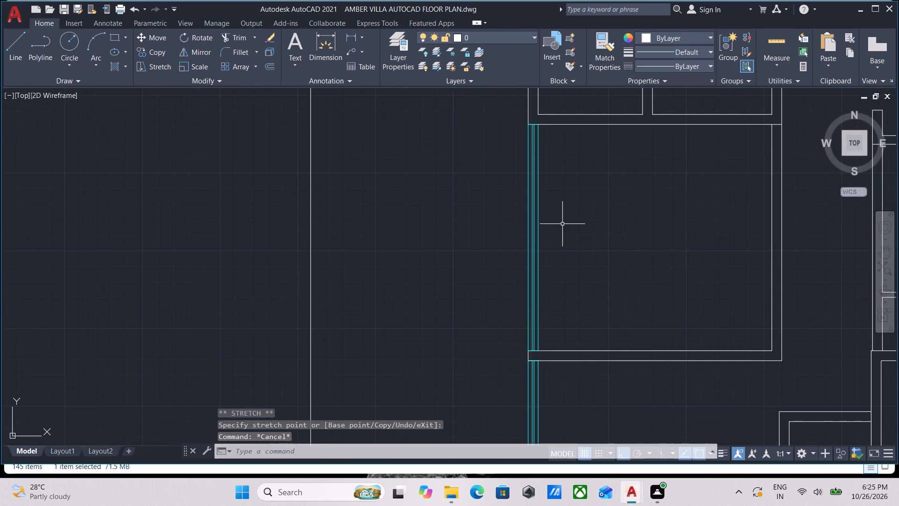
middle_drag(605, 365, 600, 267)
scroll(621, 296, down, 2)
middle_click(621, 296)
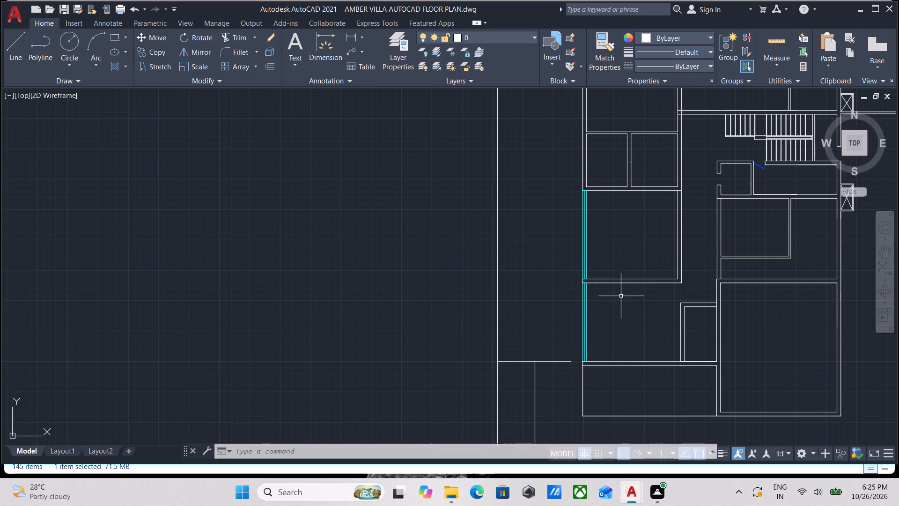
scroll(628, 296, up, 3)
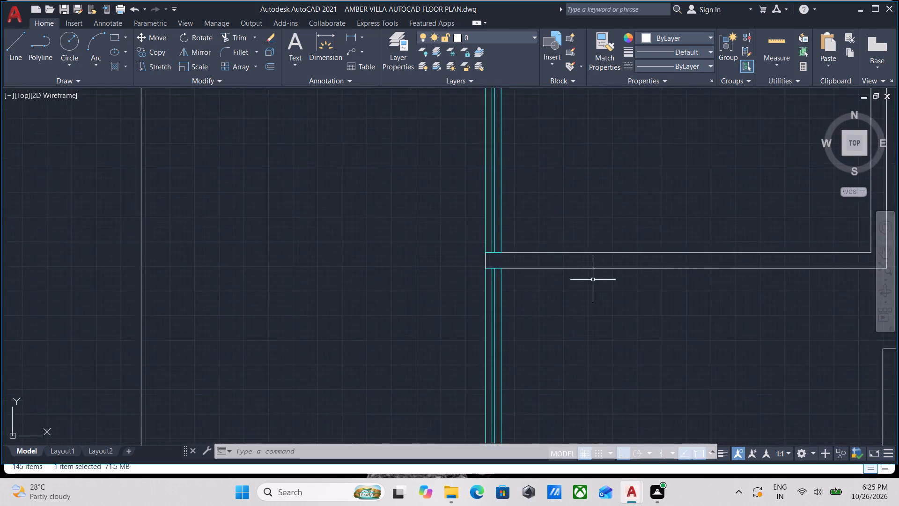
scroll(593, 280, up, 1)
click(604, 283)
click(558, 215)
right_click(558, 215)
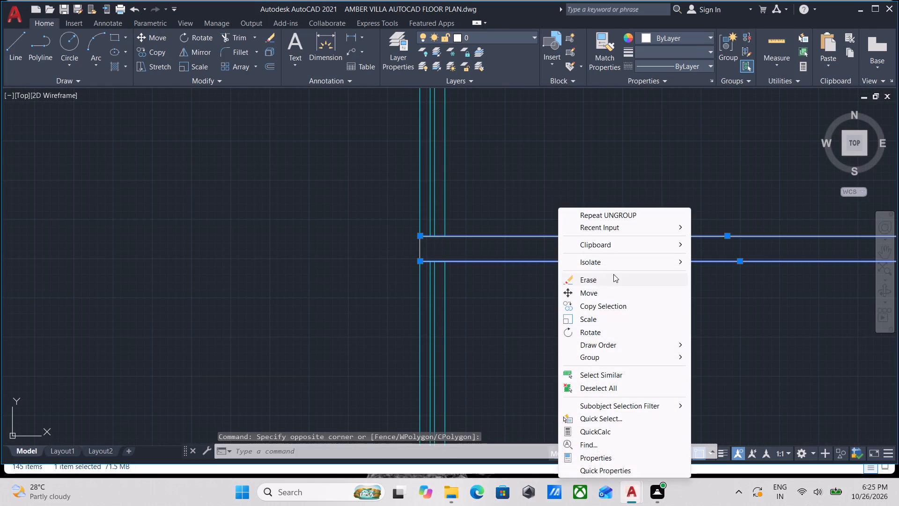
click(612, 283)
Erase the short wall end line left between the two west glass panels.
scroll(496, 277, down, 2)
scroll(466, 253, up, 1)
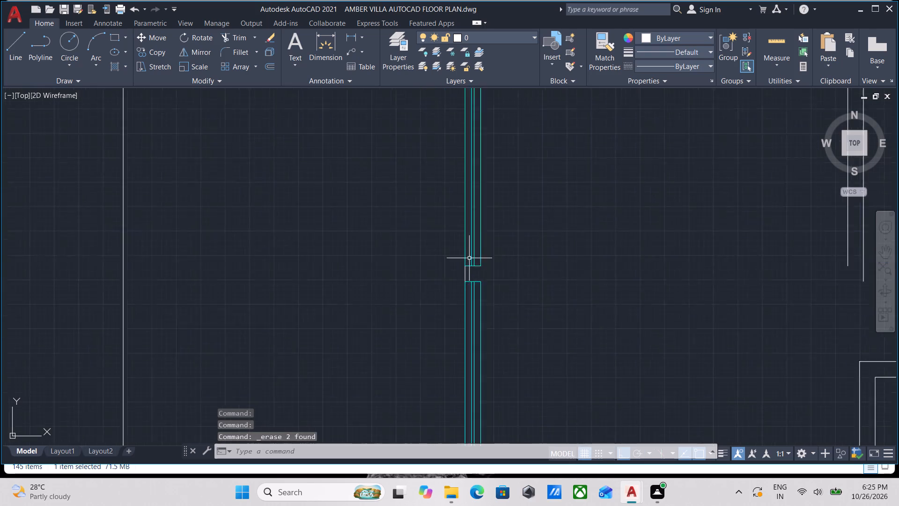
scroll(471, 260, up, 2)
click(469, 289)
click(415, 288)
right_click(415, 288)
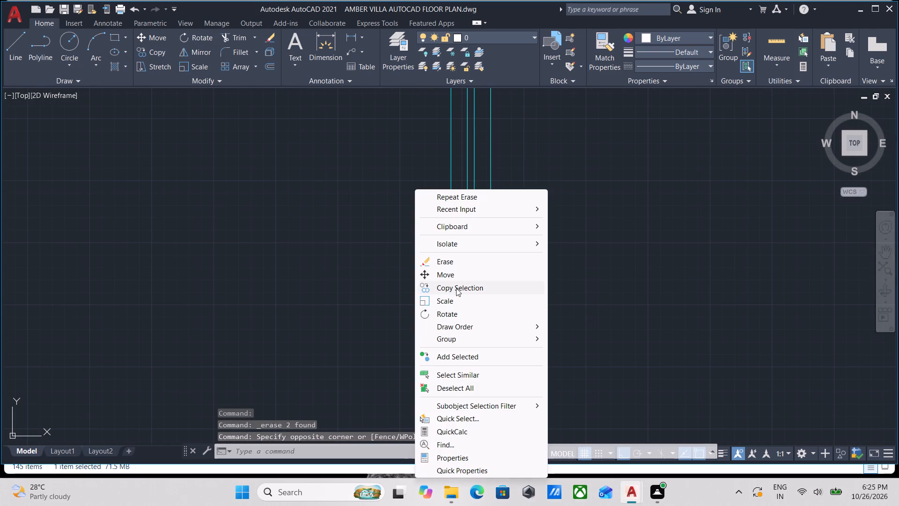
click(463, 258)
Rotate a copy of the lower west glass panel 90° about its upper inner corner so it runs east.
scroll(515, 287, down, 2)
middle_drag(520, 296, 519, 259)
drag(553, 295, 546, 300)
click(440, 313)
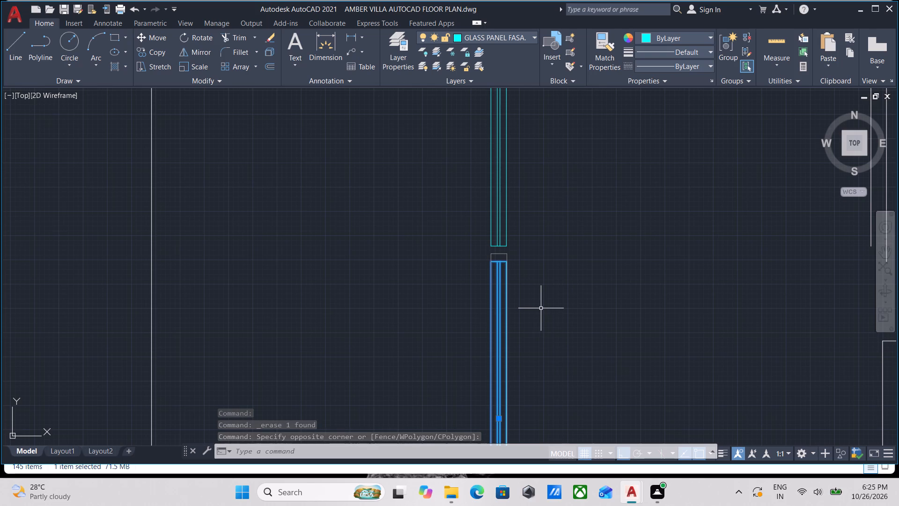
text(RO)
key(Return)
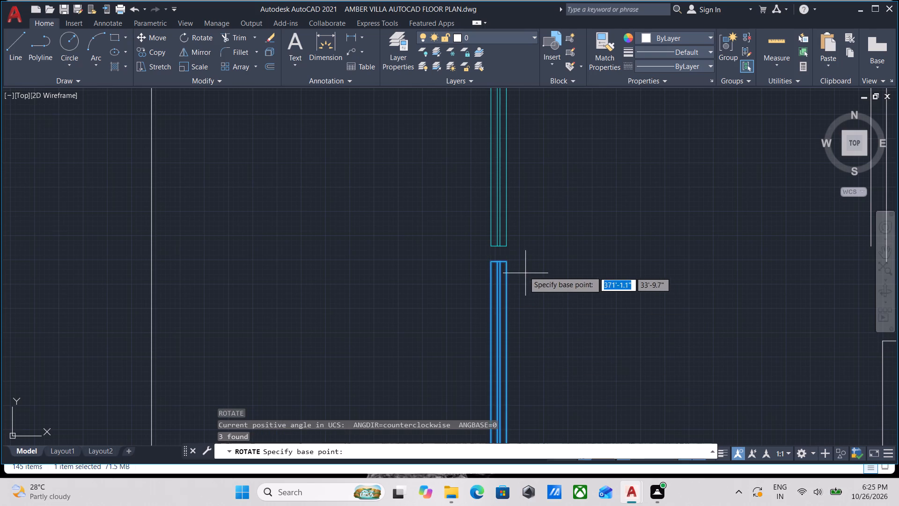
click(508, 264)
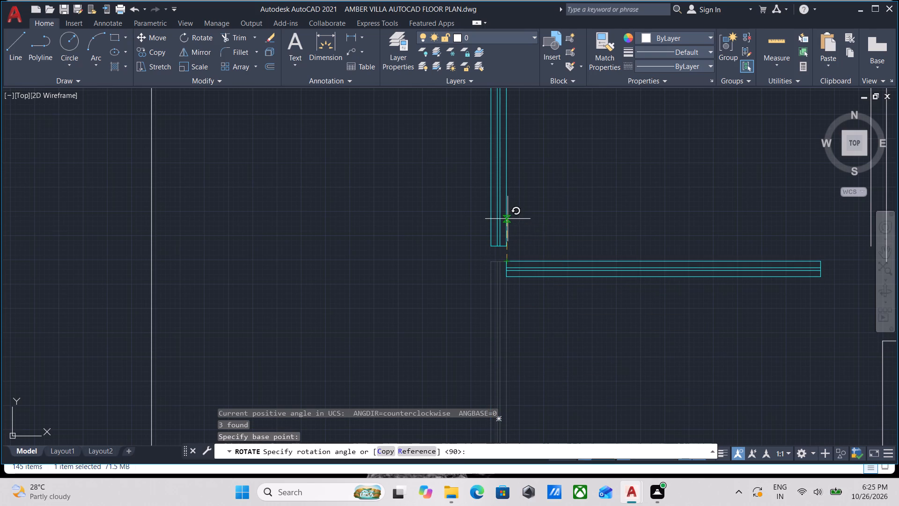
text(CO)
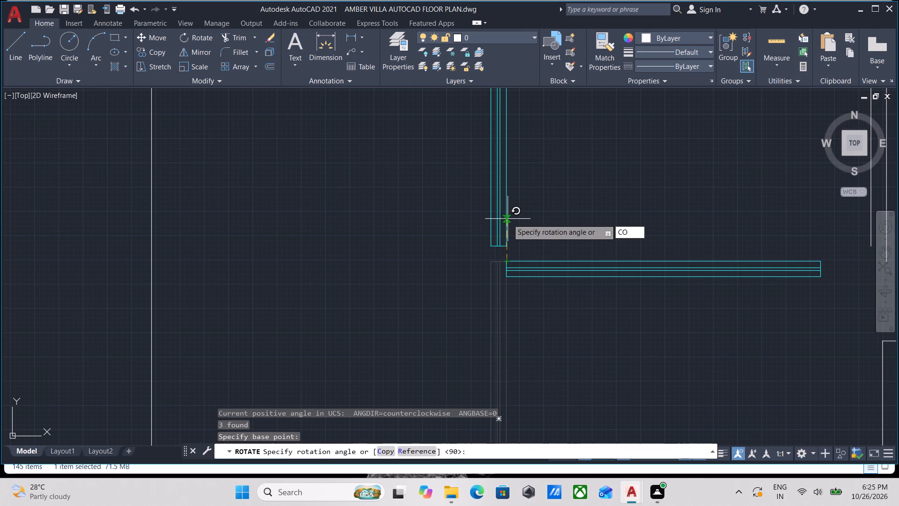
key(Return)
click(508, 219)
Move the horizontal glass panel up by its lower west corner onto the lower west panel's upper inner corner, filling the erased wall's place.
click(605, 303)
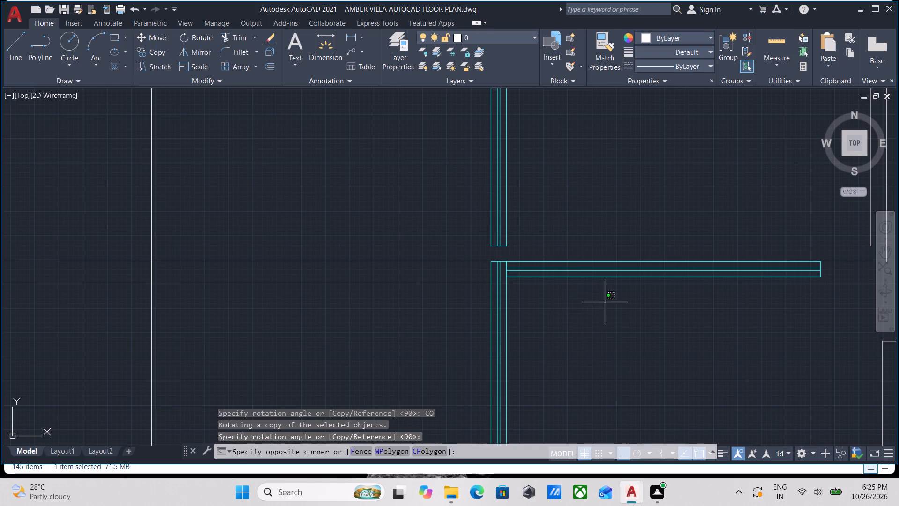
click(590, 258)
middle_drag(648, 263, 529, 265)
scroll(415, 287, up, 1)
middle_drag(415, 287, 420, 291)
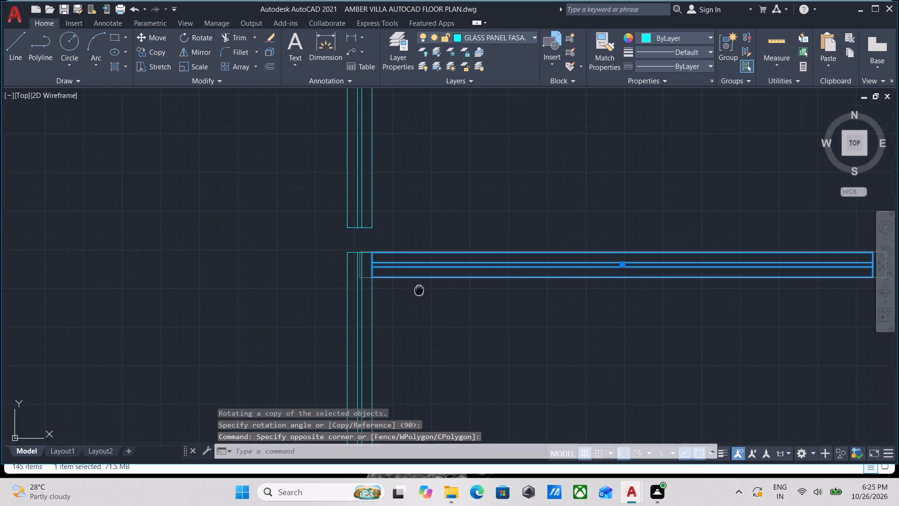
middle_drag(420, 291, 433, 297)
key(m)
key(Return)
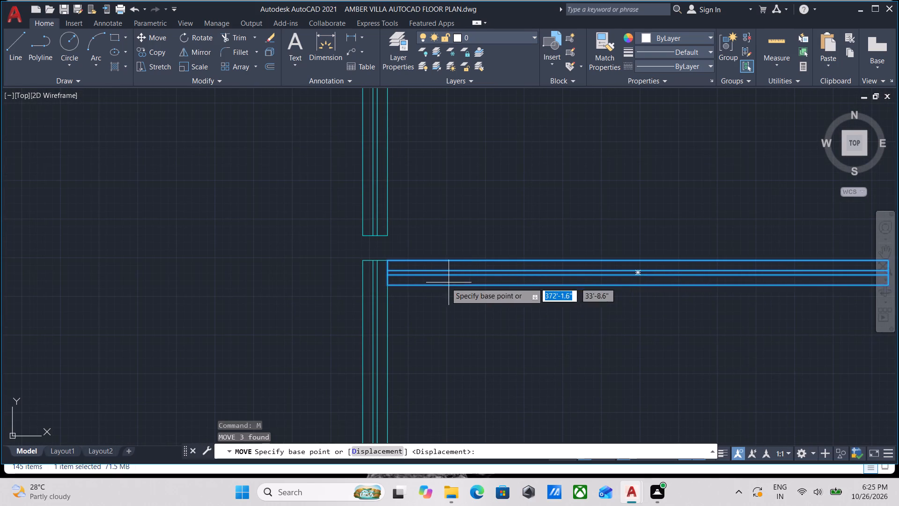
scroll(395, 289, up, 1)
click(383, 284)
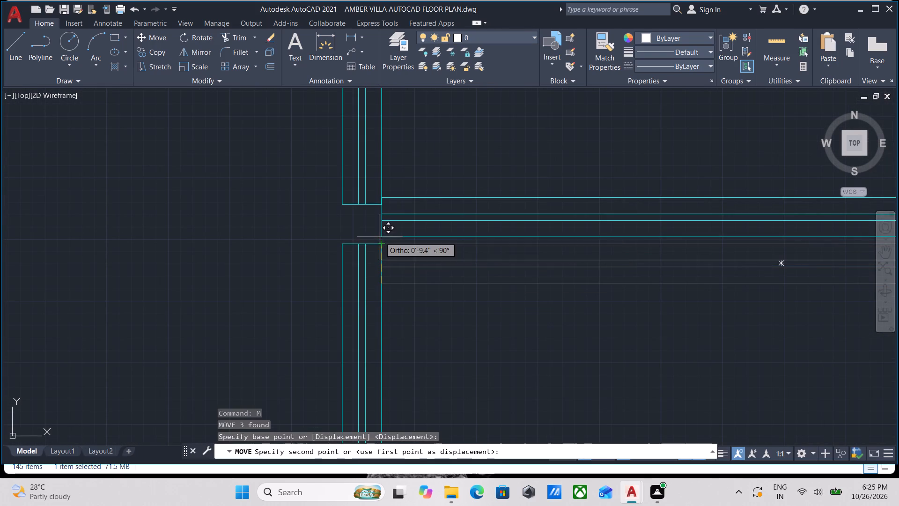
click(378, 241)
scroll(558, 224, down, 1)
middle_drag(558, 224, 504, 233)
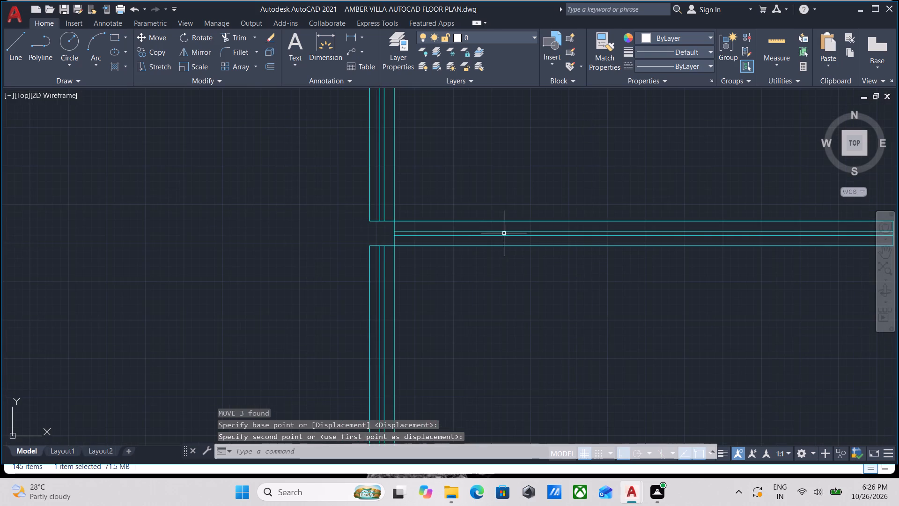
Examine how far the horizontal glass panel reaches across the room relative to the east wall and neighbouring rooms.
scroll(396, 224, up, 1)
click(412, 241)
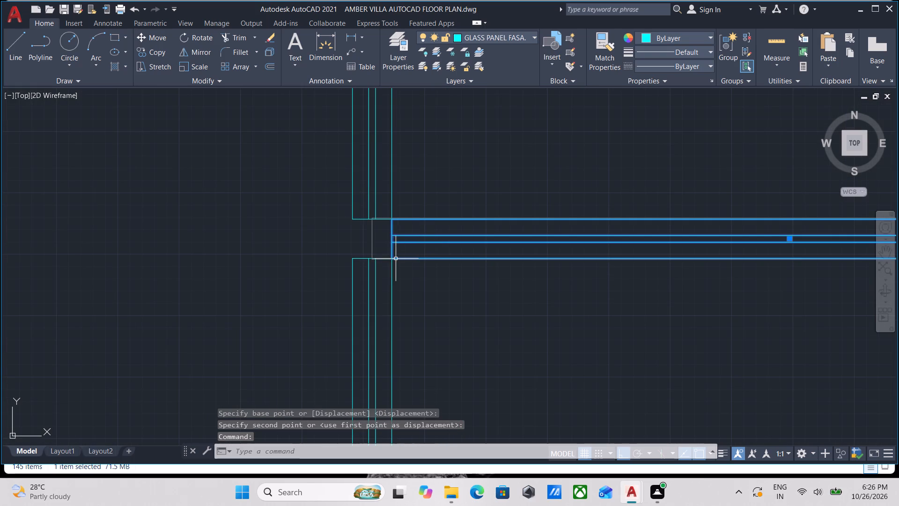
scroll(428, 253, down, 1)
middle_drag(430, 253, 412, 253)
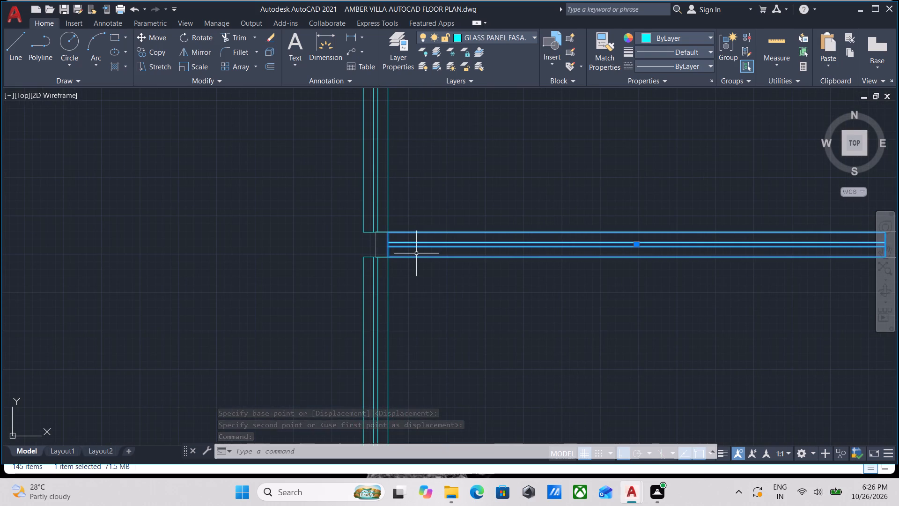
scroll(436, 258, down, 2)
middle_drag(438, 258, 211, 258)
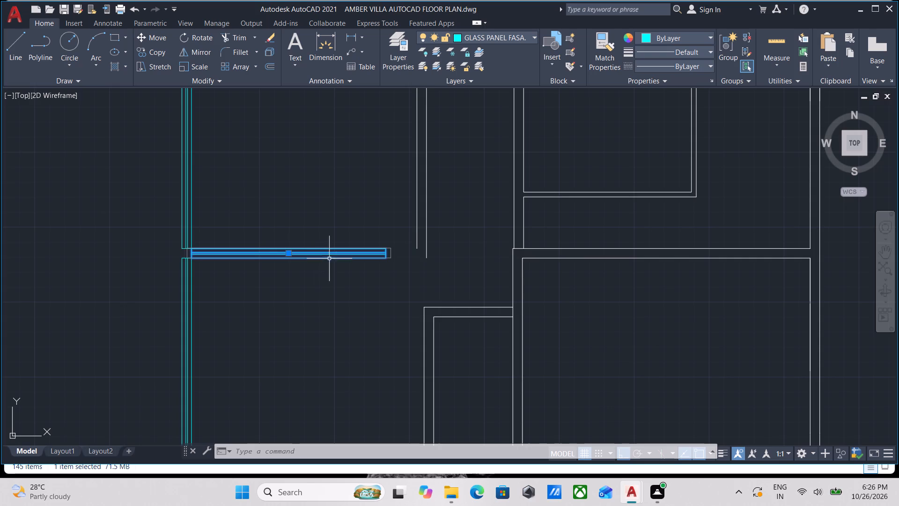
scroll(330, 259, up, 1)
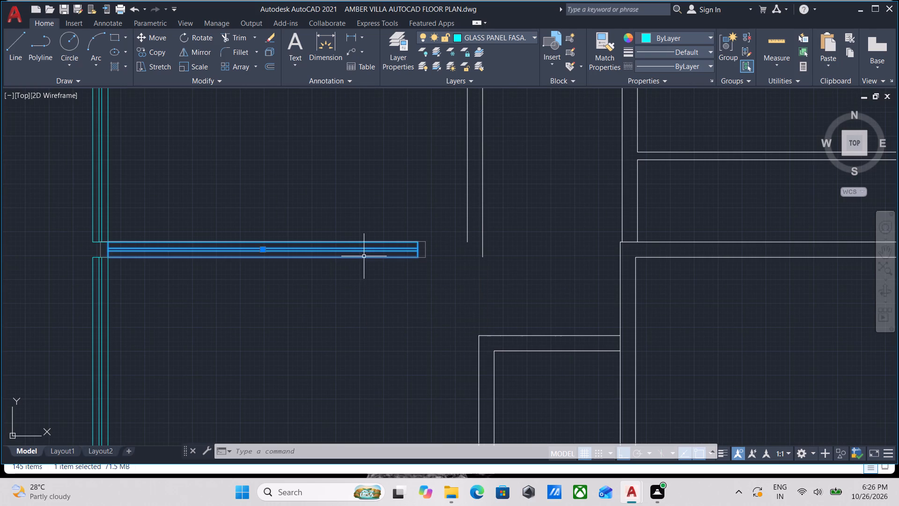
scroll(382, 252, down, 2)
middle_drag(382, 252, 419, 279)
middle_drag(440, 260, 463, 270)
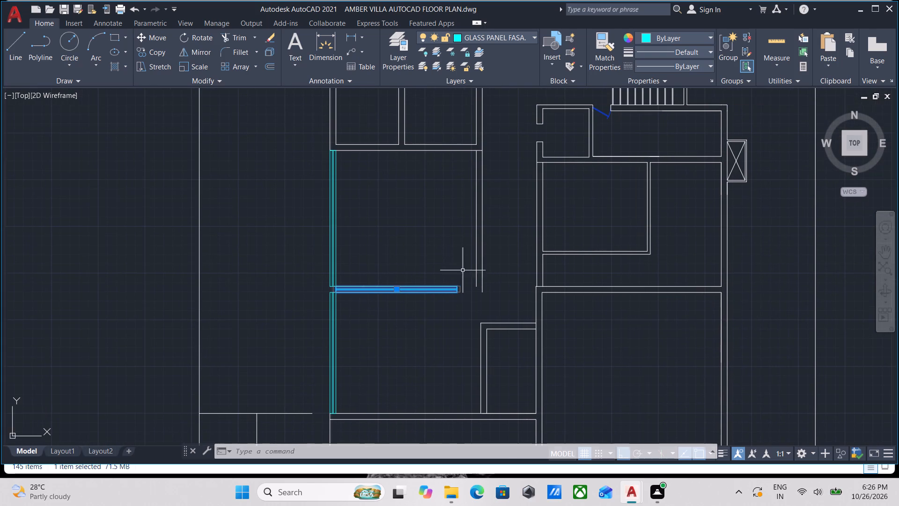
middle_drag(392, 226, 413, 250)
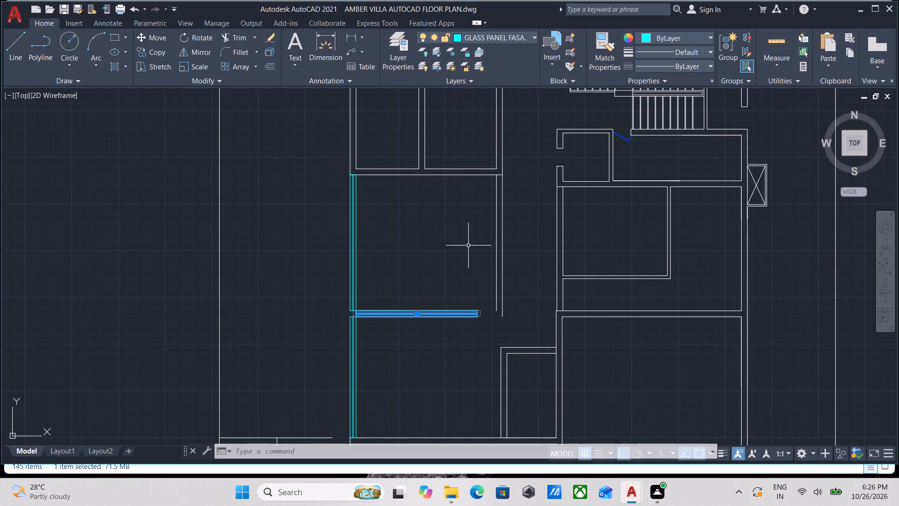
scroll(469, 246, down, 1)
scroll(487, 261, up, 2)
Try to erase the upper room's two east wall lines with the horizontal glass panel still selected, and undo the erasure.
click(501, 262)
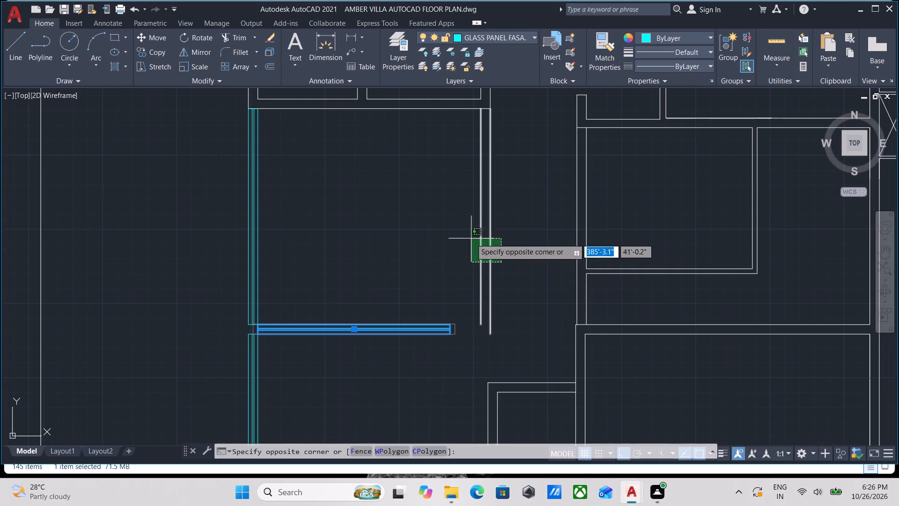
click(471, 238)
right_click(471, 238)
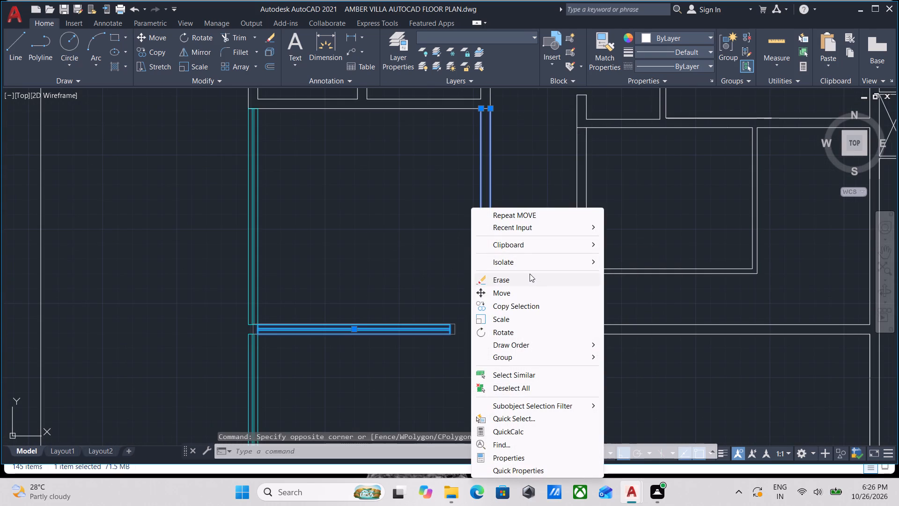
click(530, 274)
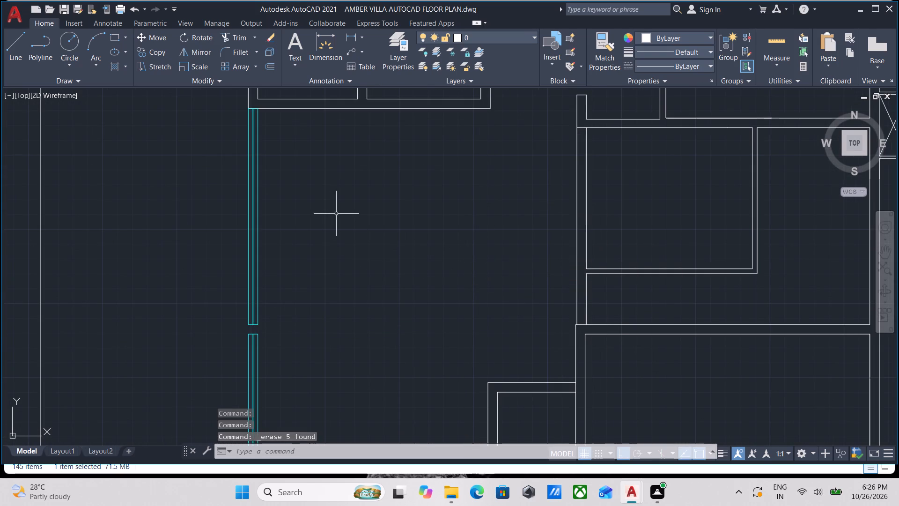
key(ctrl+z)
Erase only the two vertical lines of the upper room's east wall.
click(518, 238)
click(443, 201)
right_click(443, 201)
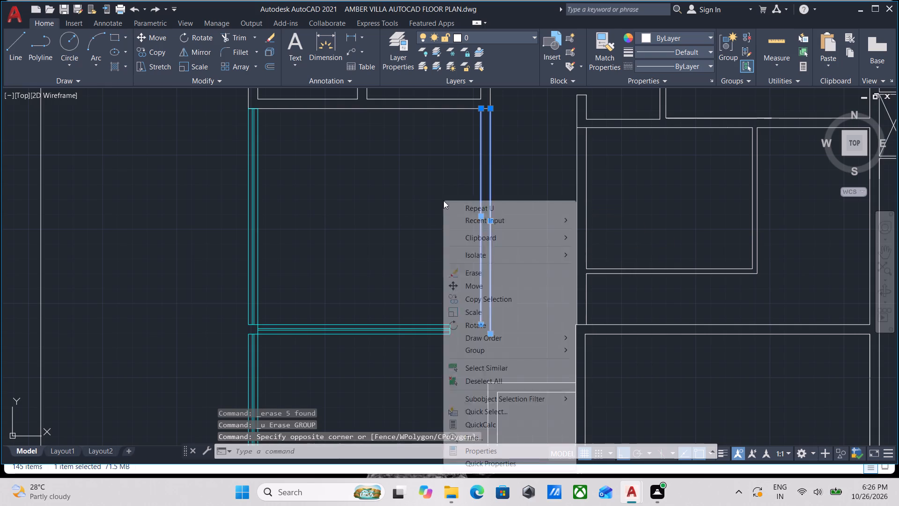
click(497, 269)
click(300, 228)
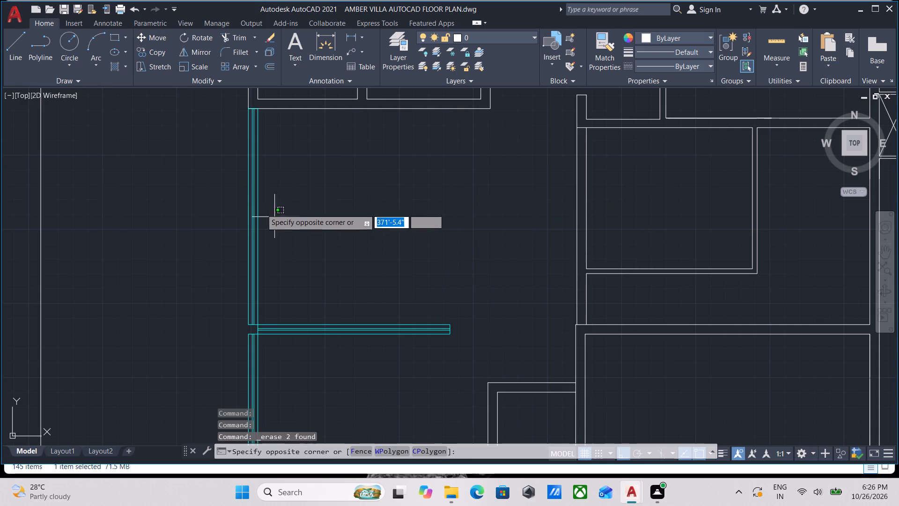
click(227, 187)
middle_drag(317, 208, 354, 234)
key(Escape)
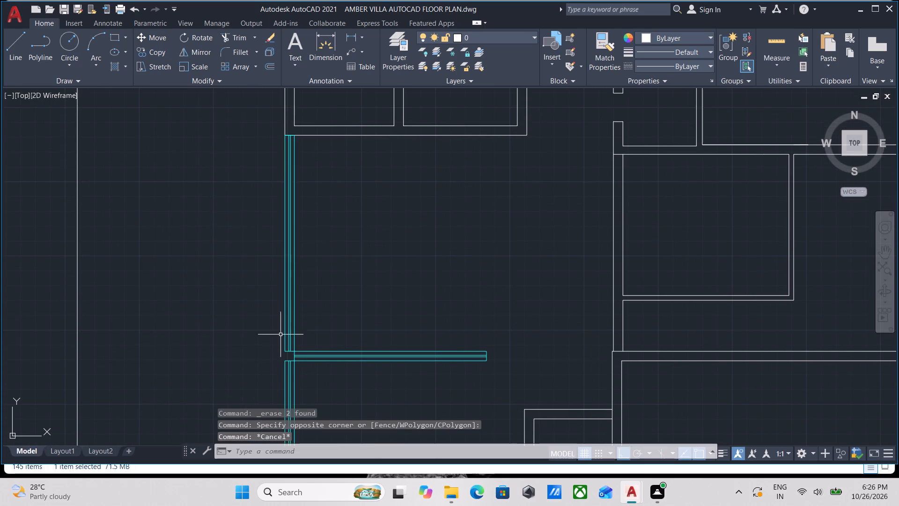
Group the outline and inner lines of the upper west glass panel.
scroll(280, 341, up, 3)
click(392, 216)
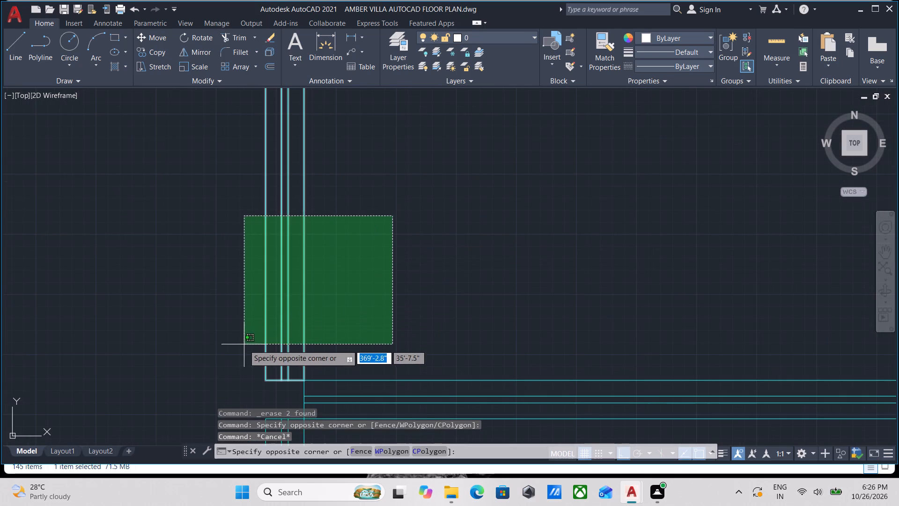
click(257, 332)
scroll(309, 247, down, 2)
middle_drag(309, 247, 334, 367)
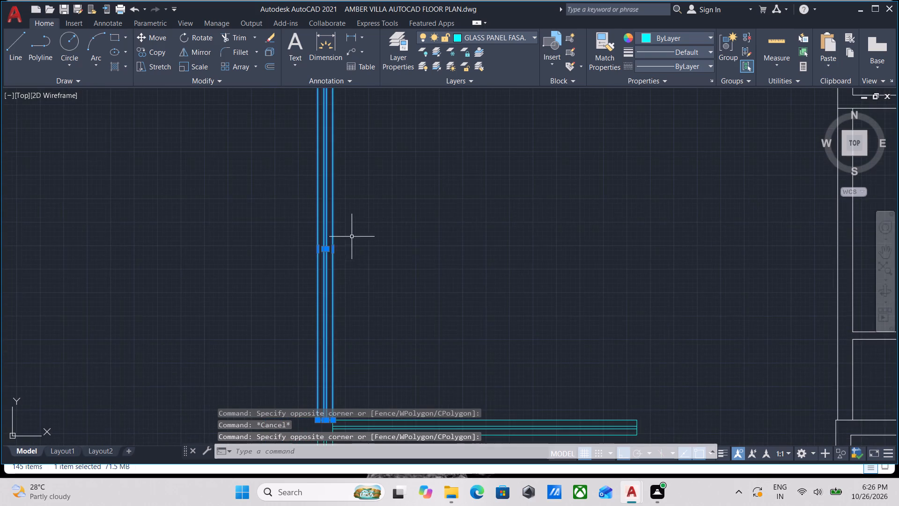
middle_drag(355, 256, 403, 442)
scroll(381, 258, up, 3)
scroll(343, 305, up, 2)
scroll(356, 302, down, 2)
middle_drag(333, 274, 332, 272)
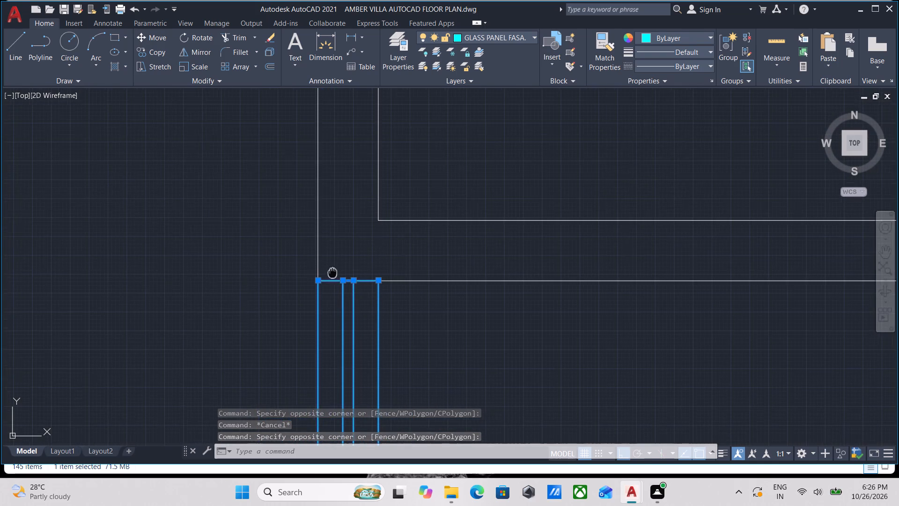
middle_drag(332, 272, 327, 249)
key(g)
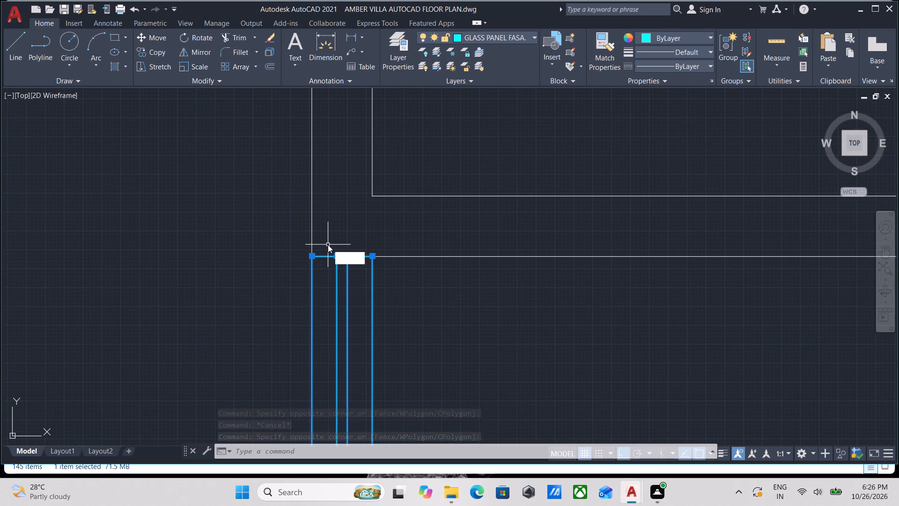
key(Return)
Copy the grouped upper west panel by its upper inner corner to the outer corner above the erased east wall.
click(410, 364)
click(284, 298)
scroll(416, 333, down, 3)
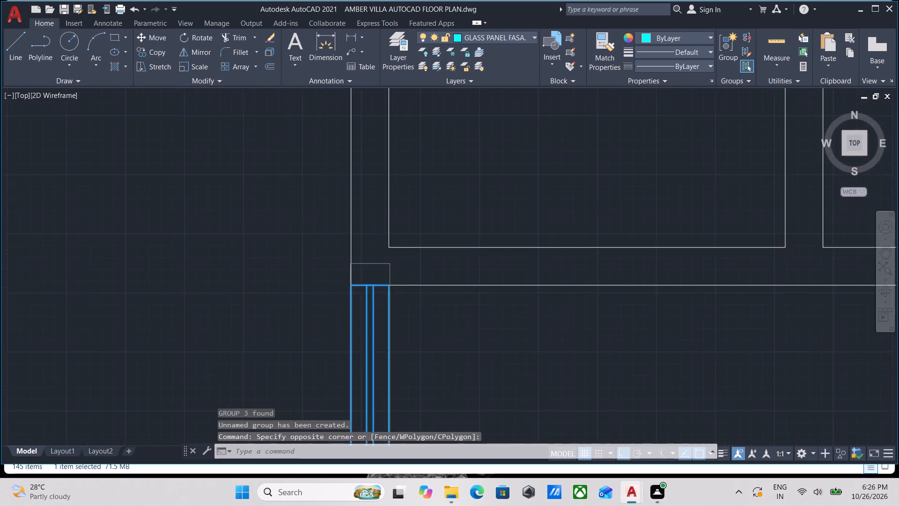
middle_drag(416, 332, 400, 247)
scroll(493, 316, down, 2)
middle_drag(492, 316, 464, 262)
scroll(464, 256, down, 2)
middle_drag(464, 256, 384, 232)
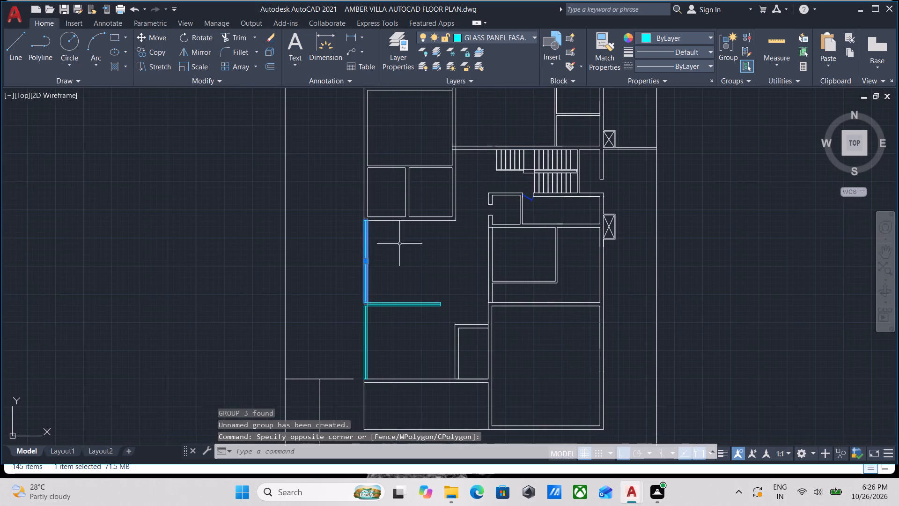
scroll(420, 268, up, 1)
middle_drag(418, 268, 472, 278)
scroll(439, 267, up, 1)
middle_drag(439, 267, 441, 283)
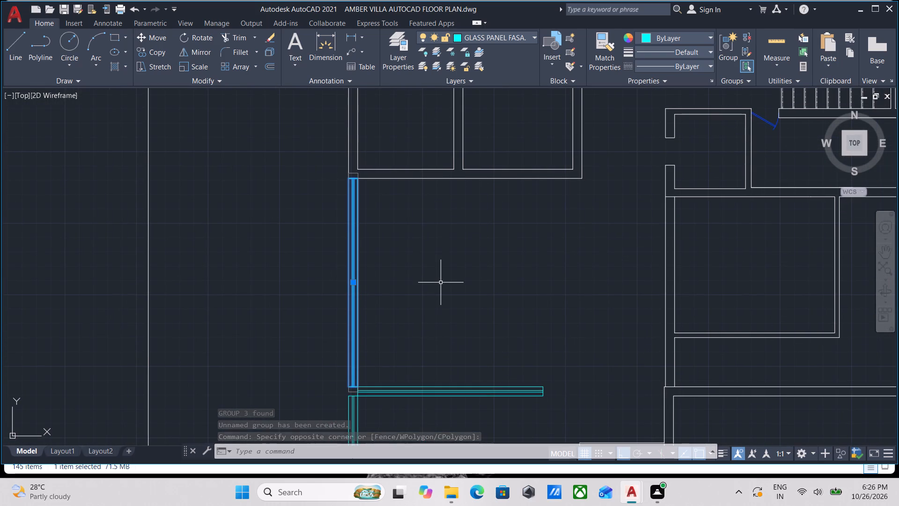
text(CO)
key(Return)
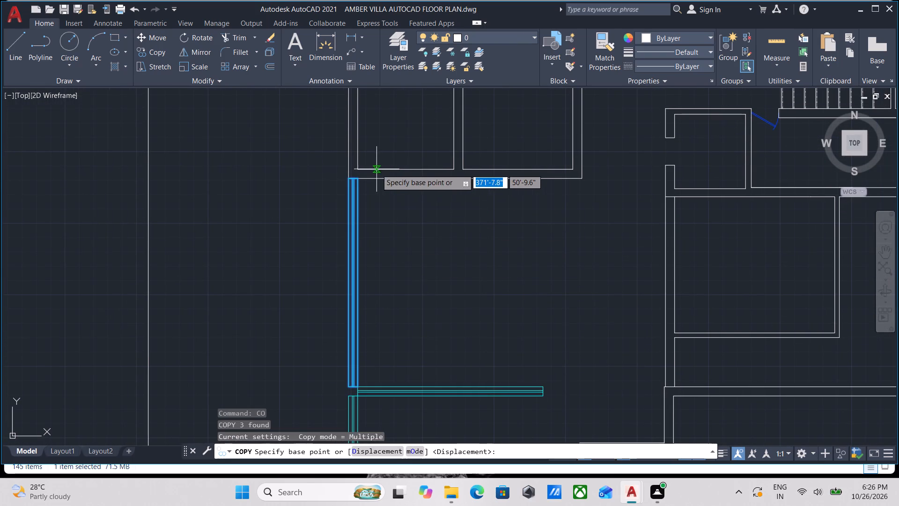
scroll(376, 169, up, 2)
click(324, 189)
middle_drag(724, 223, 417, 232)
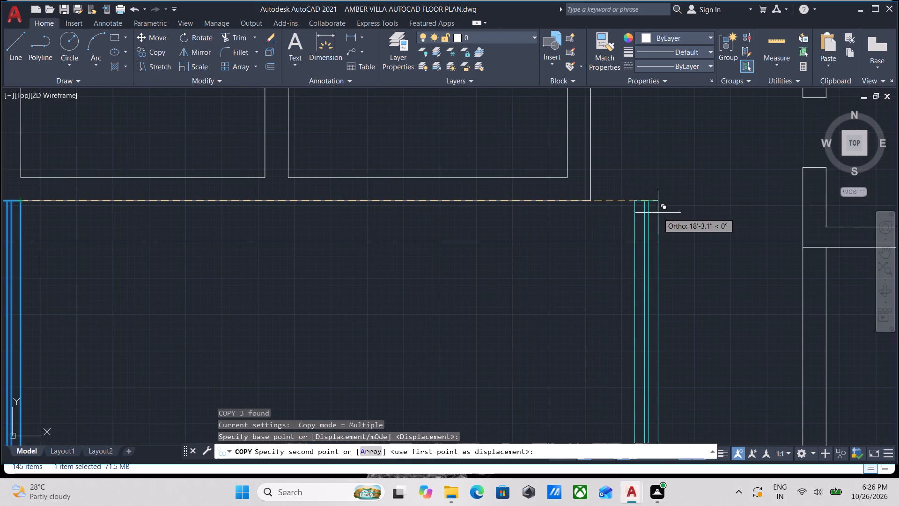
click(593, 202)
scroll(717, 266, down, 2)
middle_drag(715, 266, 637, 199)
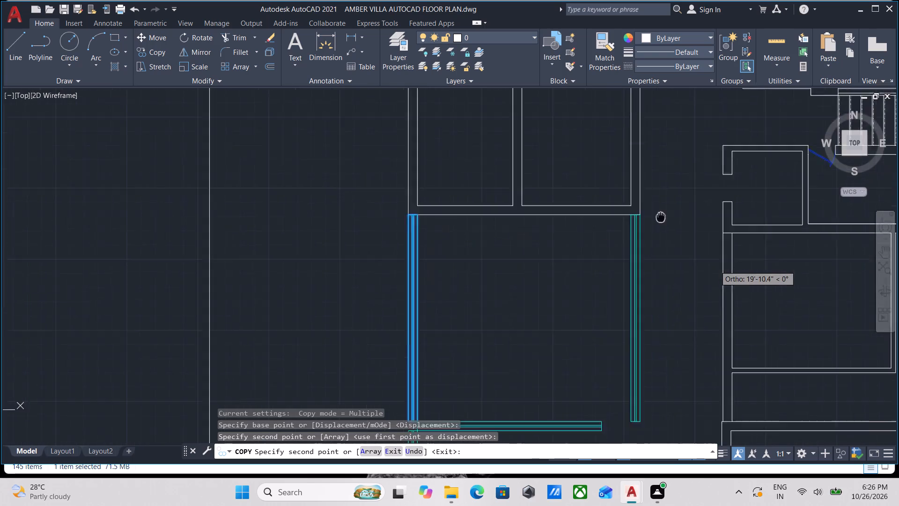
middle_drag(637, 199, 614, 170)
key(Escape)
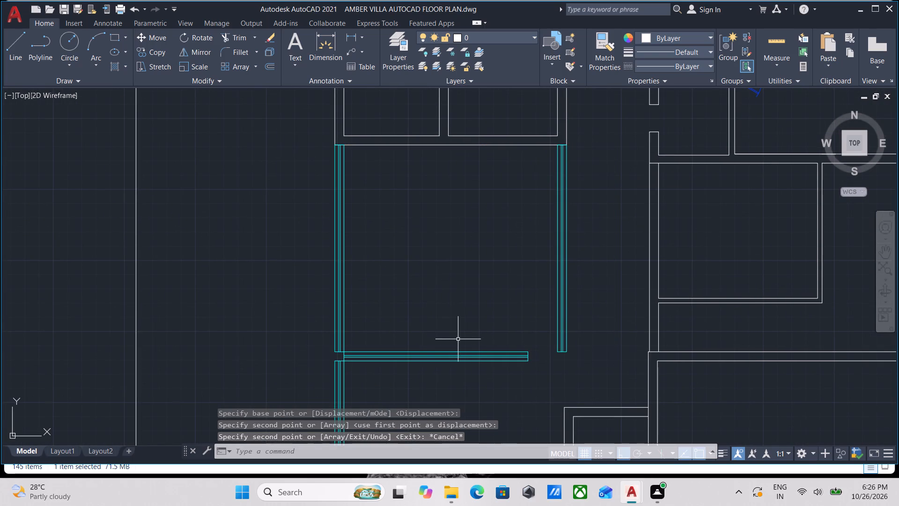
Move the horizontal glass panel about 10 inches straight east, away from the west panels.
middle_drag(464, 339, 504, 279)
scroll(428, 312, up, 2)
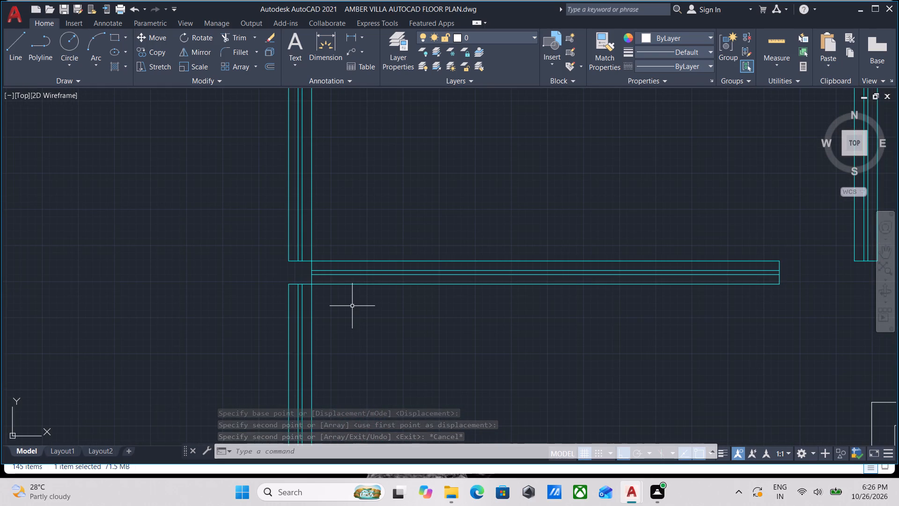
drag(468, 310, 466, 304)
click(437, 264)
middle_drag(571, 288, 458, 289)
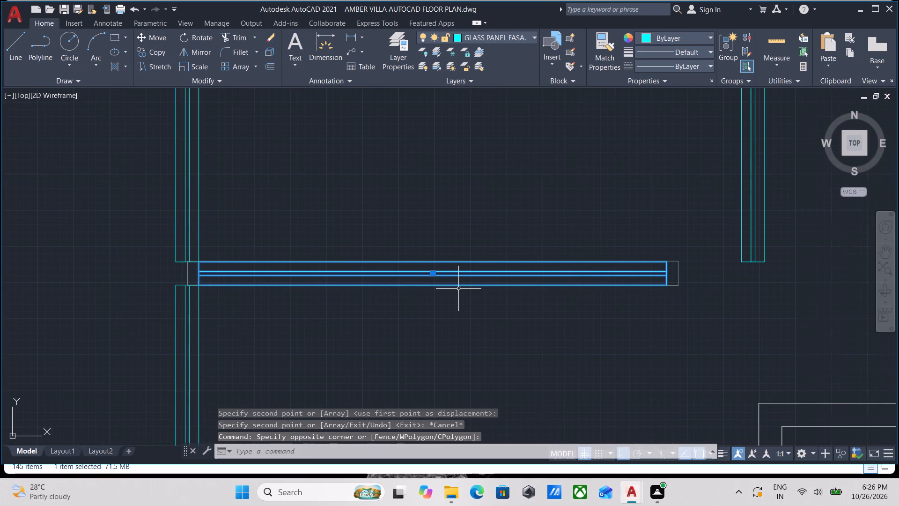
key(m)
key(Return)
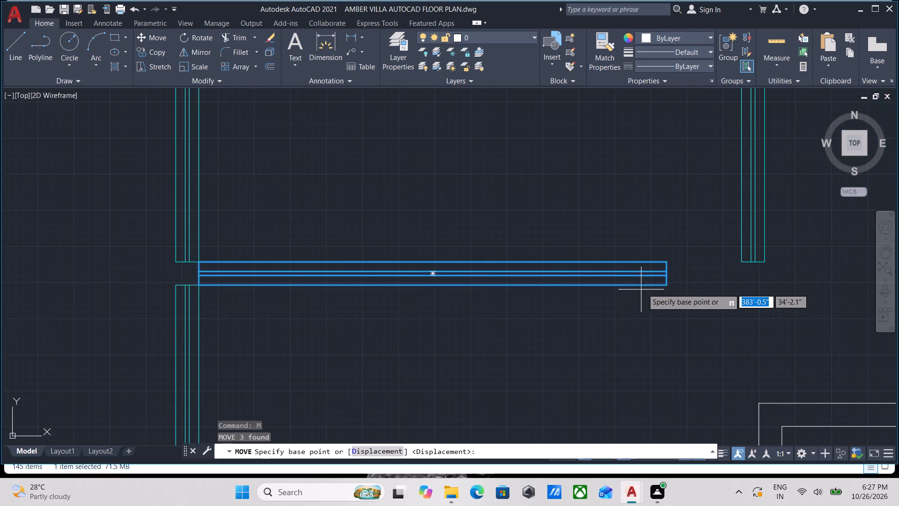
click(666, 288)
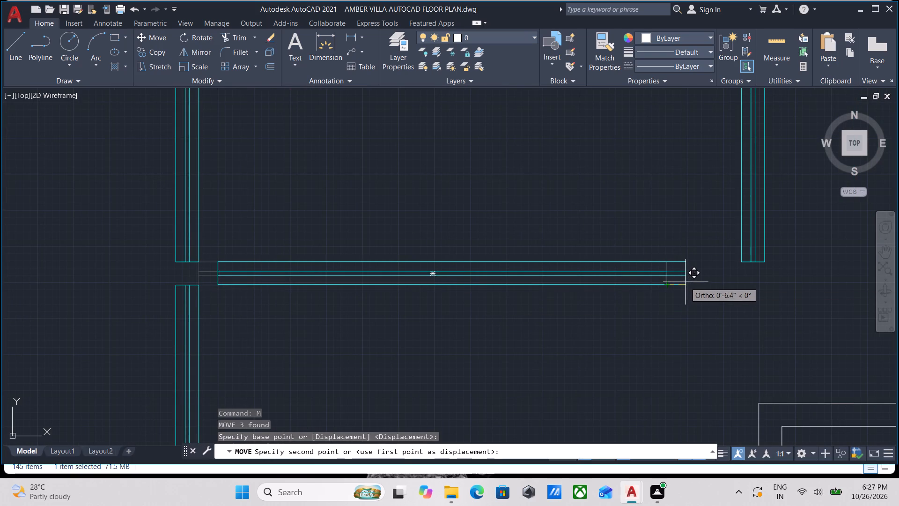
click(697, 282)
key(Escape)
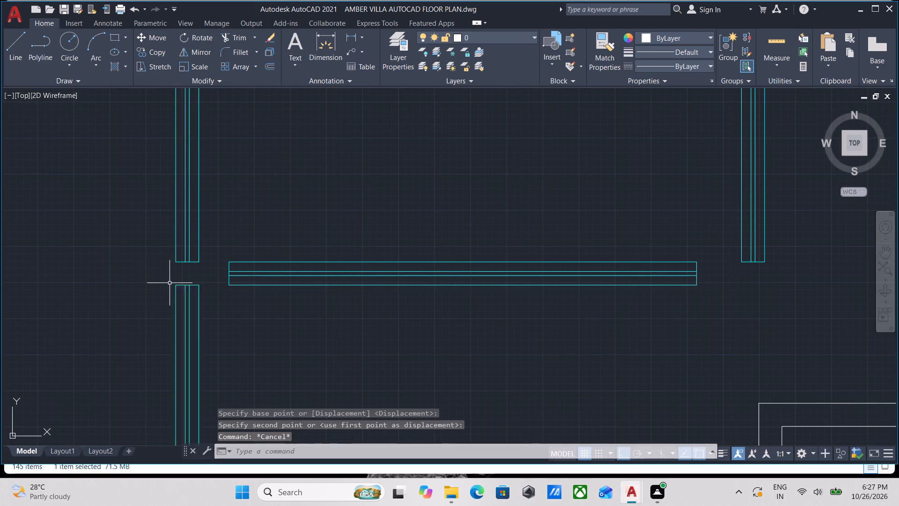
Draw a rectangle about 1'-6.5" by 8" from the upper west panel's lower outer corner to the horizontal panel's lower west corner.
scroll(165, 283, up, 1)
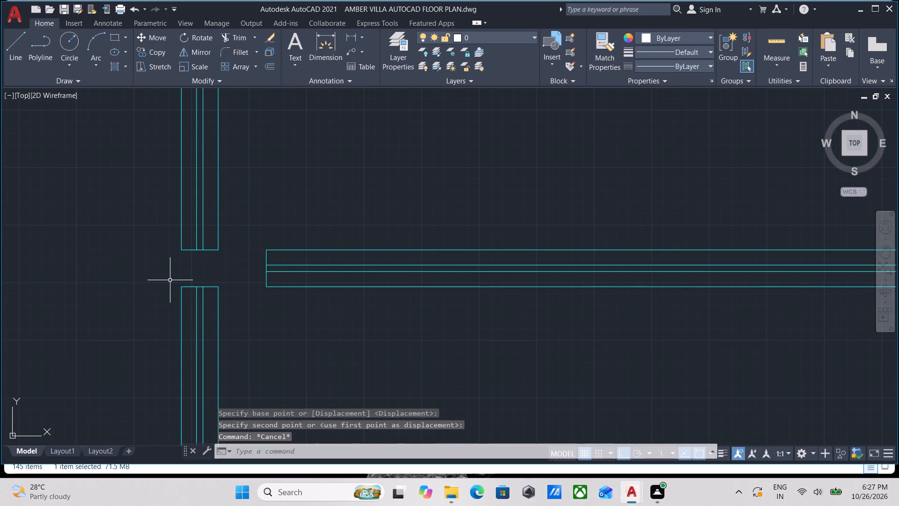
text(RE)
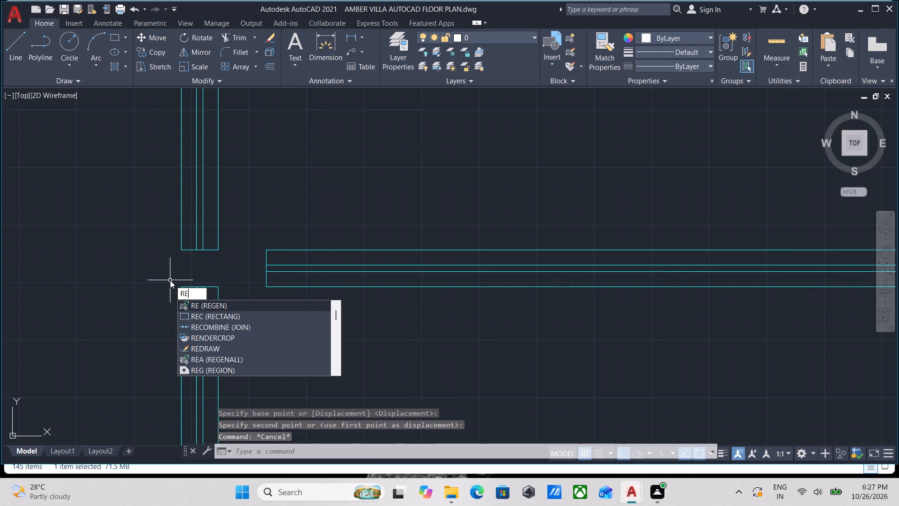
key(c)
key(Return)
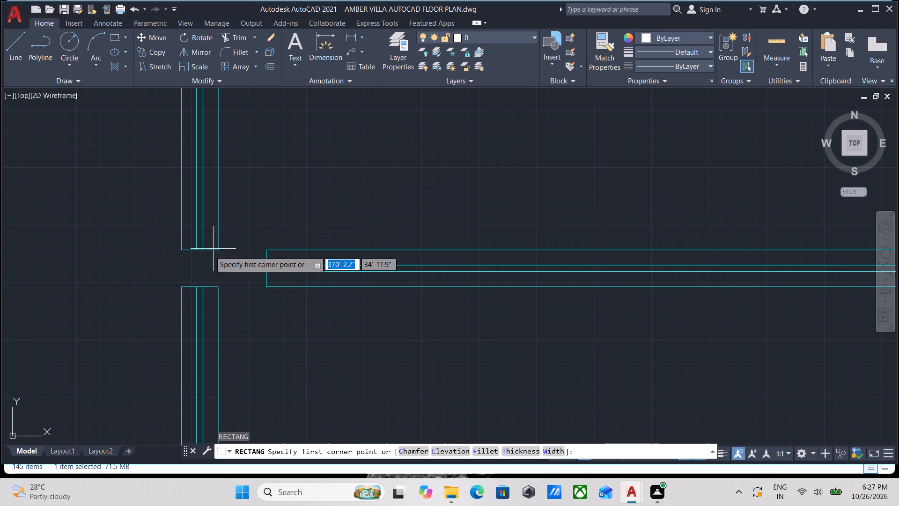
click(178, 250)
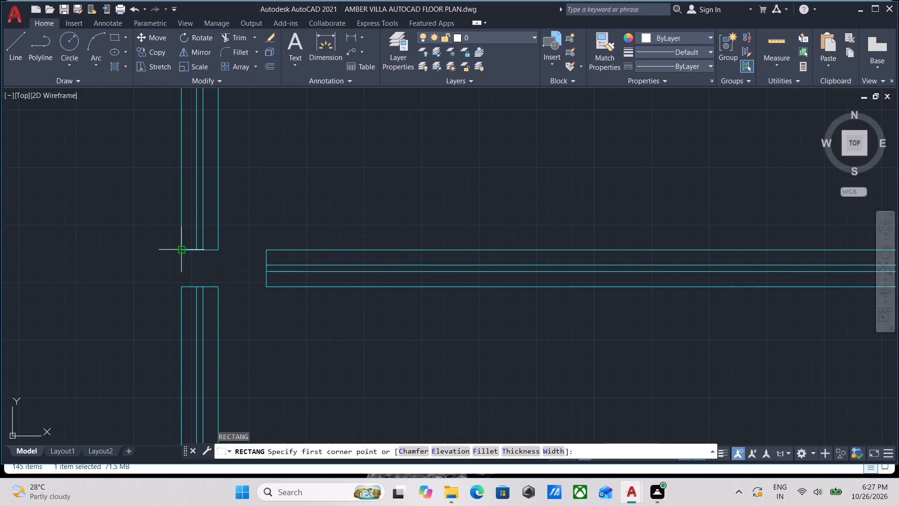
click(264, 285)
Ungroup the horizontal glass panel.
scroll(346, 163, down, 2)
middle_drag(346, 163, 223, 189)
middle_drag(395, 218, 508, 222)
scroll(395, 218, down, 1)
middle_drag(590, 245, 516, 245)
scroll(520, 239, up, 2)
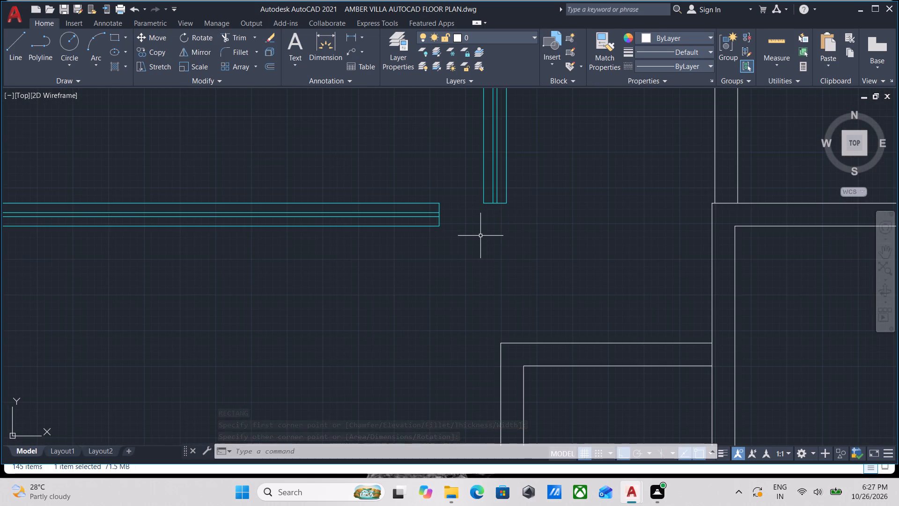
click(462, 229)
click(406, 195)
scroll(420, 209, down, 1)
middle_drag(422, 209, 580, 223)
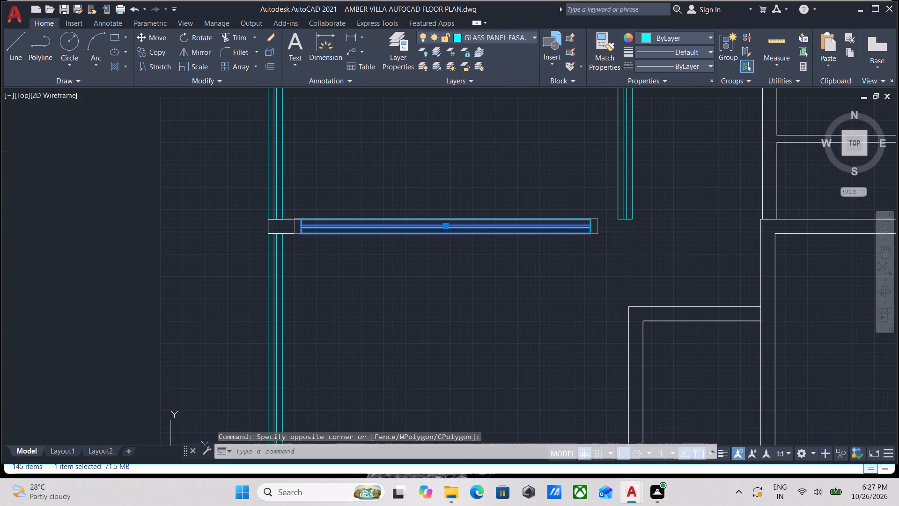
middle_drag(527, 224, 449, 234)
text(UNG)
key(Return)
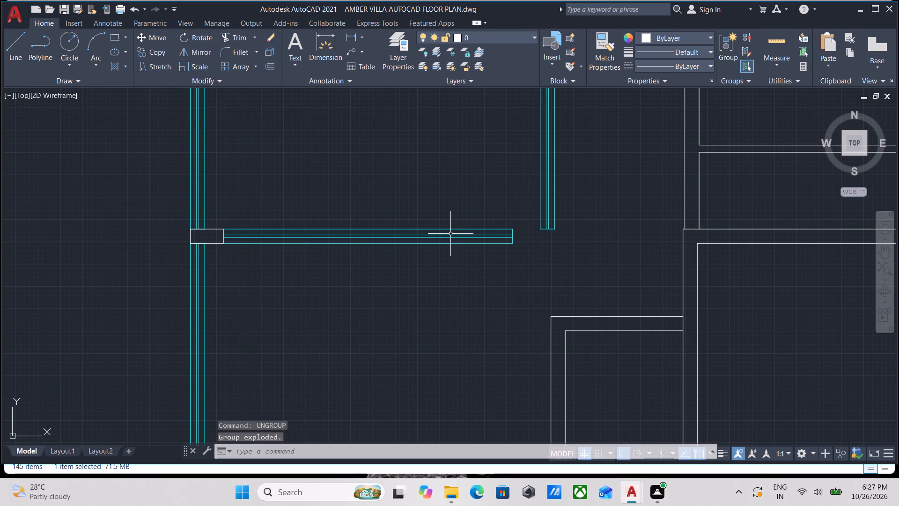
Stretch the east end of the horizontal panel's outer rectangle about 1.7" farther east.
click(532, 271)
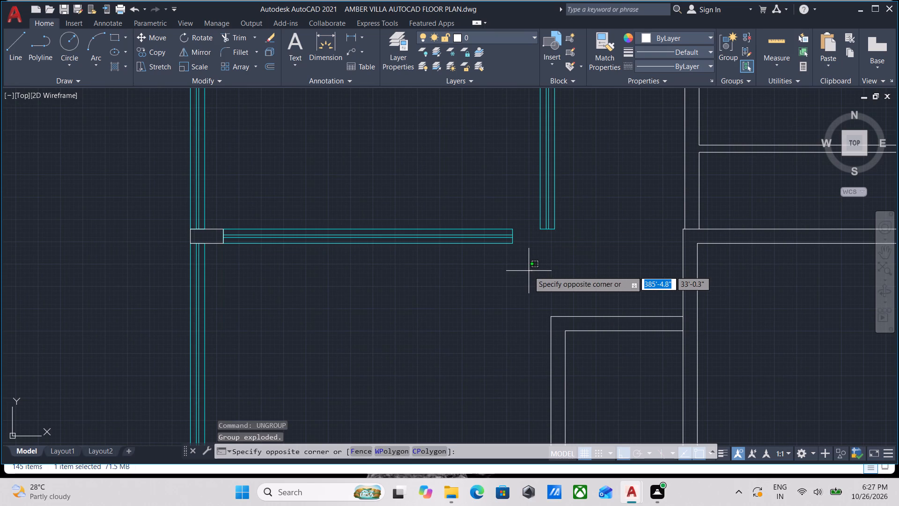
key(Escape)
click(519, 263)
click(493, 219)
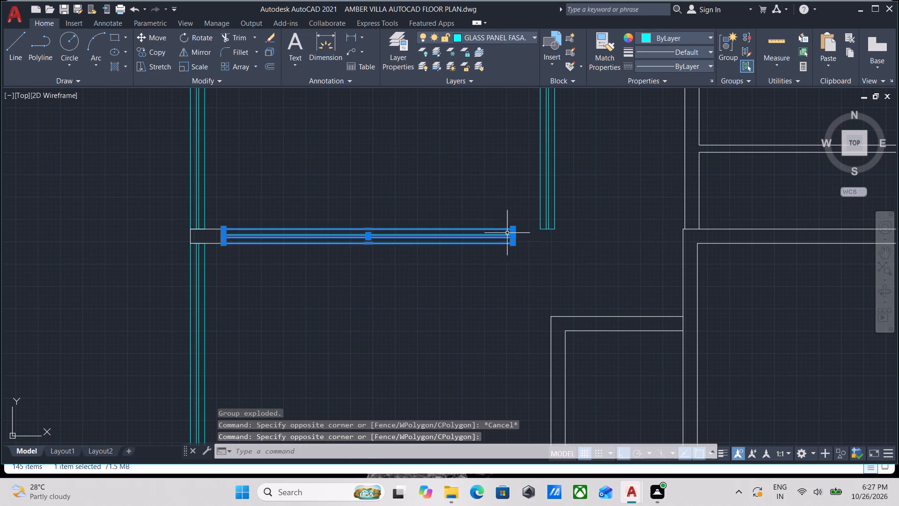
scroll(510, 237, up, 5)
click(521, 231)
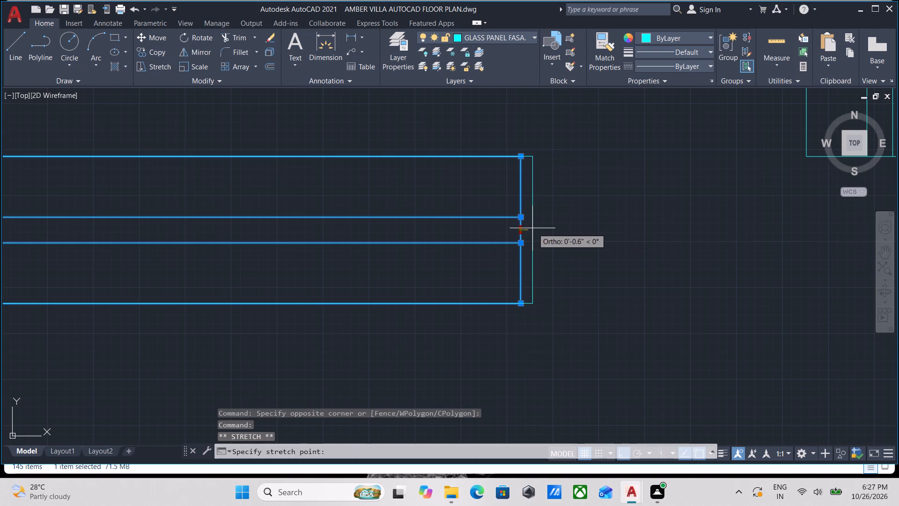
click(552, 228)
key(Escape)
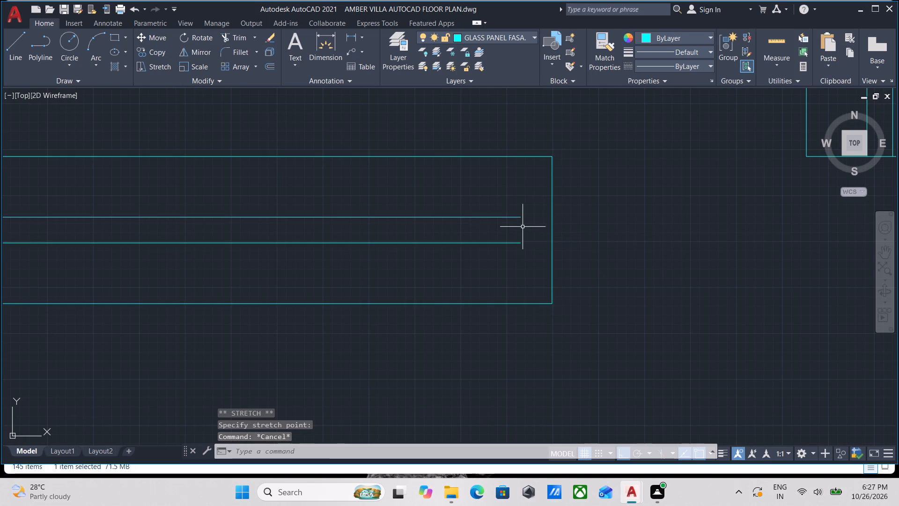
Stretch the east ends of the horizontal panel's two inner lines about 1.7" to meet its end edge.
click(533, 258)
click(516, 237)
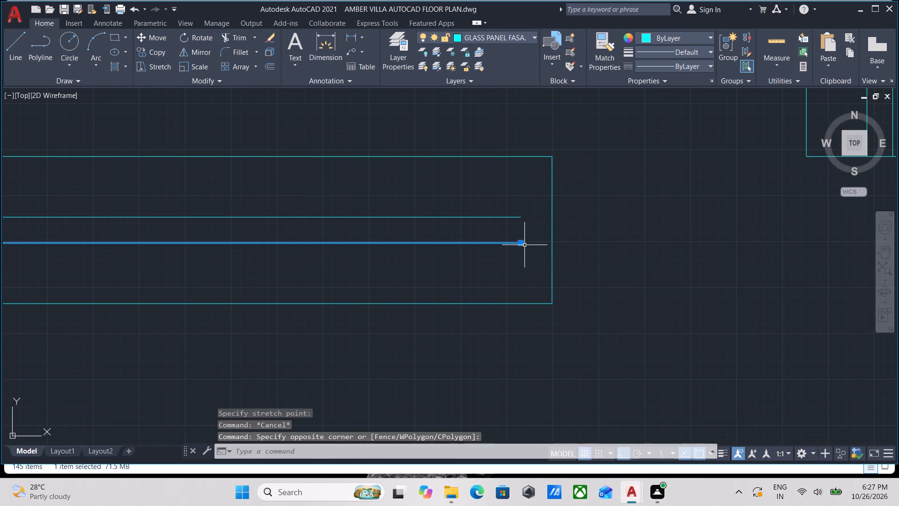
click(522, 246)
click(554, 246)
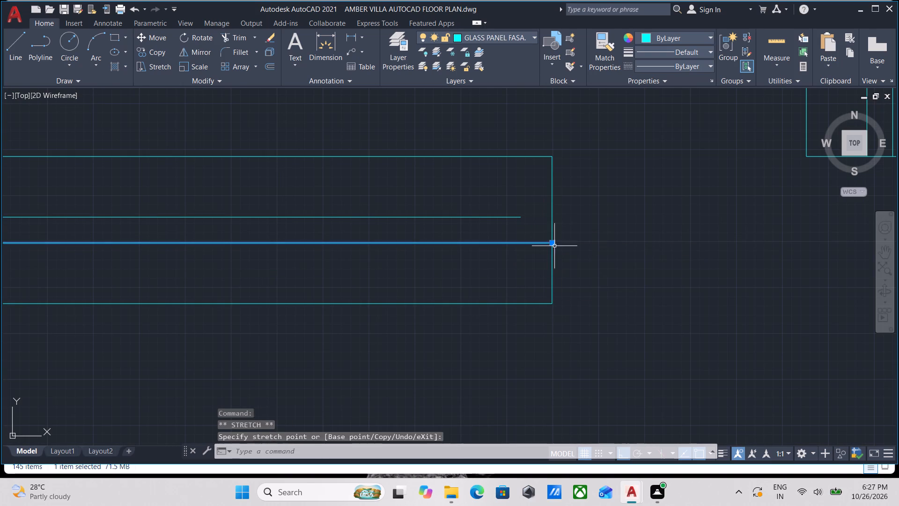
key(Escape)
click(517, 233)
click(498, 206)
click(521, 218)
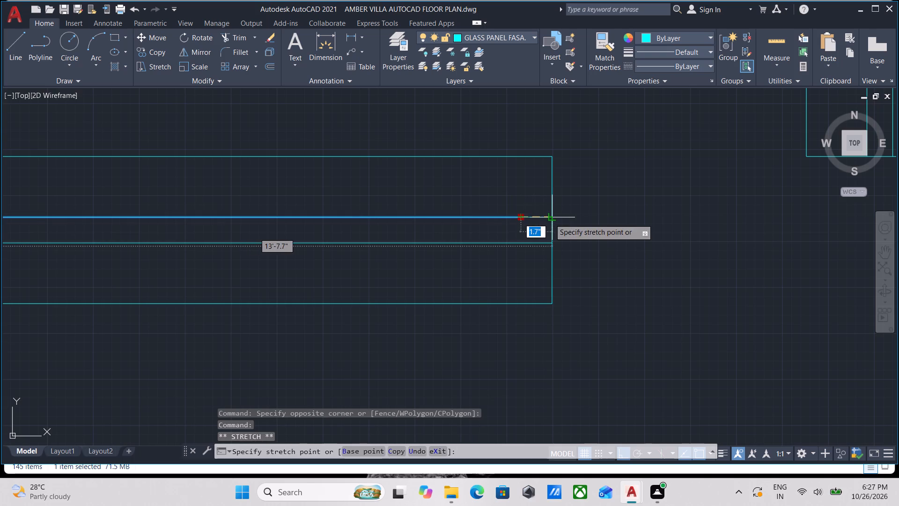
click(550, 219)
key(Escape)
scroll(587, 231, down, 1)
key(Escape)
Draw a rectangle about 8" deep from the east panel's lower outer corner to the horizontal panel's lower east corner.
scroll(621, 238, down, 2)
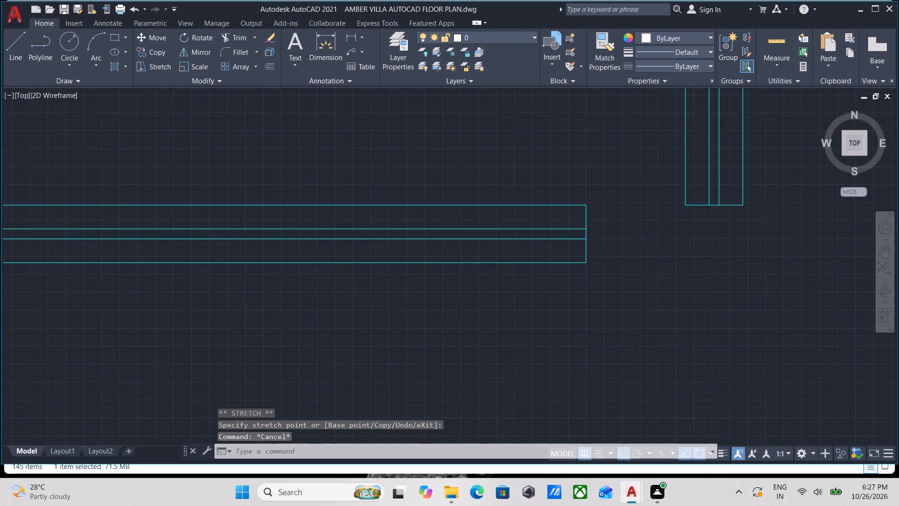
middle_drag(624, 249, 527, 287)
scroll(603, 255, down, 1)
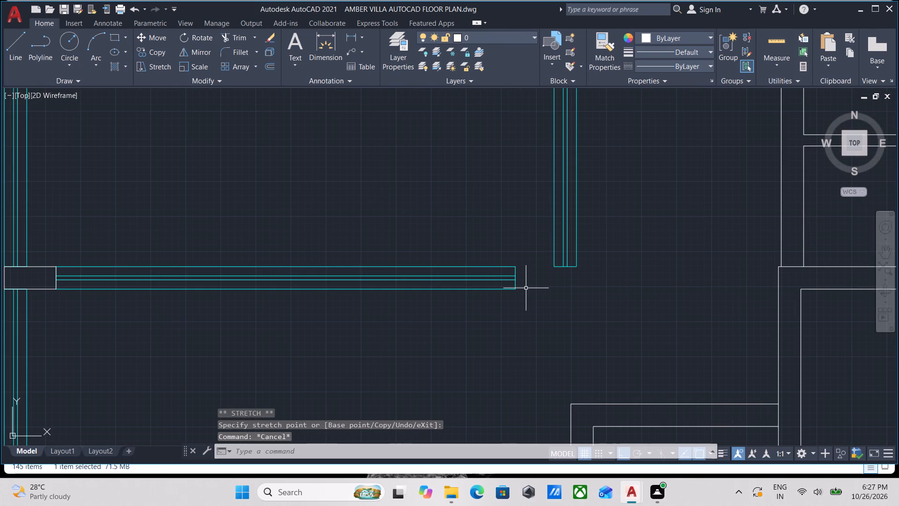
text(REC)
key(Return)
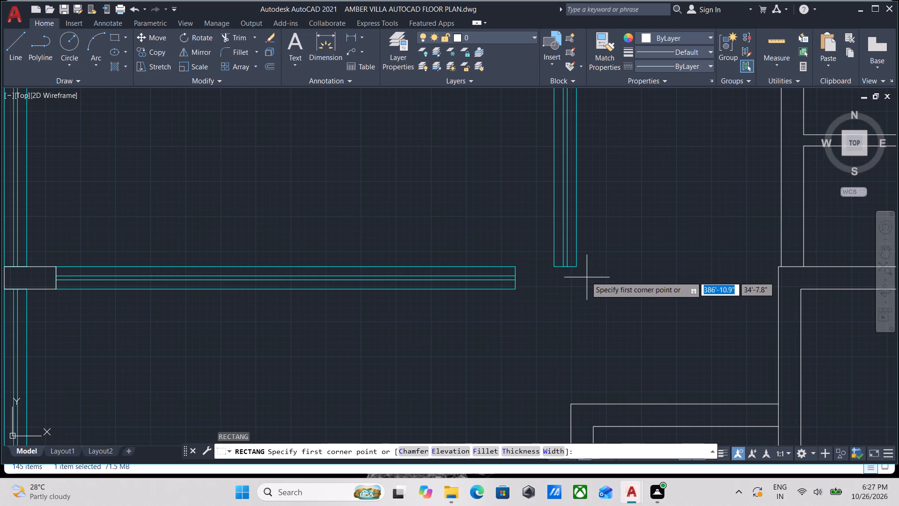
click(578, 270)
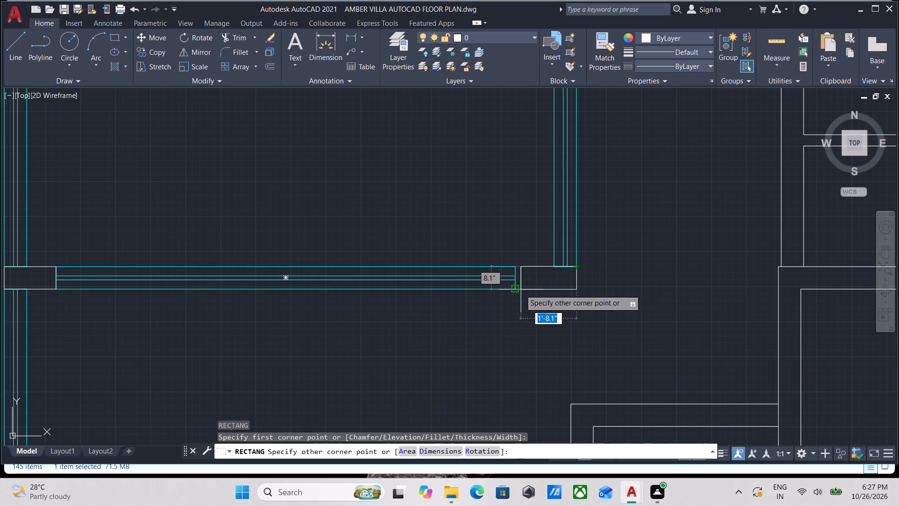
click(514, 288)
key(Escape)
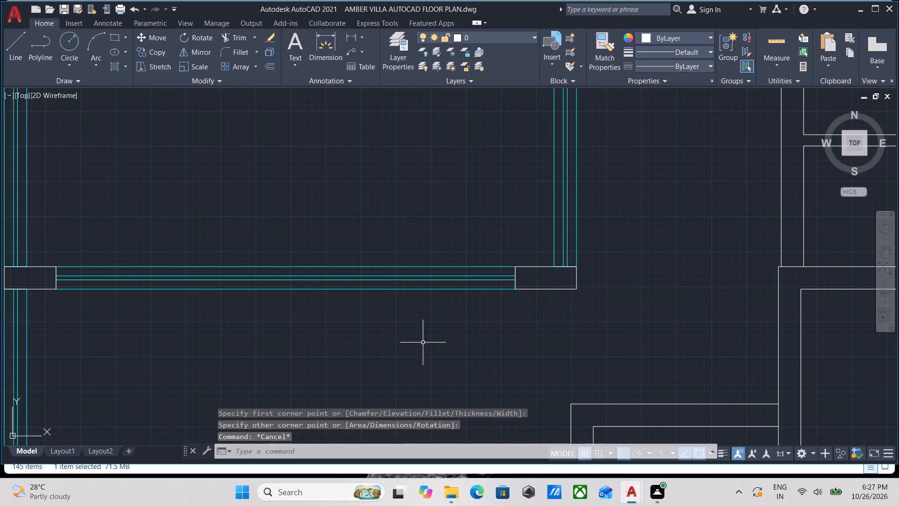
Examine the glass panels and rectangular corner piers around the western rooms and their junctions with the neighbouring walls.
scroll(423, 342, down, 2)
middle_drag(423, 342, 545, 305)
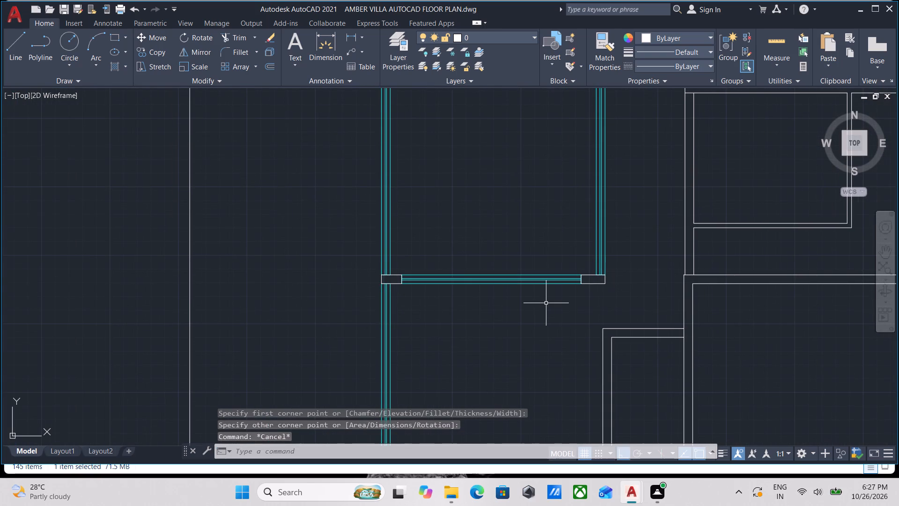
scroll(554, 325, down, 1)
middle_drag(556, 327, 552, 289)
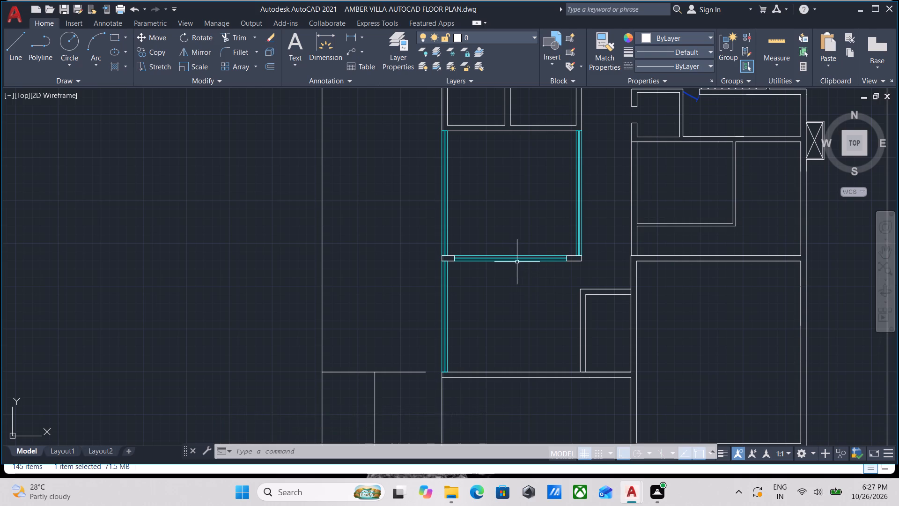
scroll(517, 261, up, 2)
middle_drag(498, 273, 485, 348)
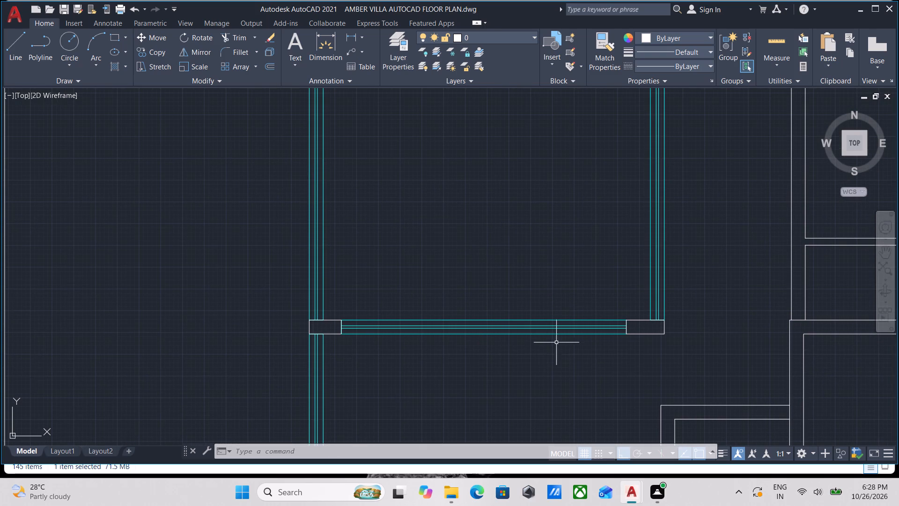
middle_drag(579, 340, 618, 359)
scroll(492, 347, down, 2)
middle_drag(492, 347, 516, 344)
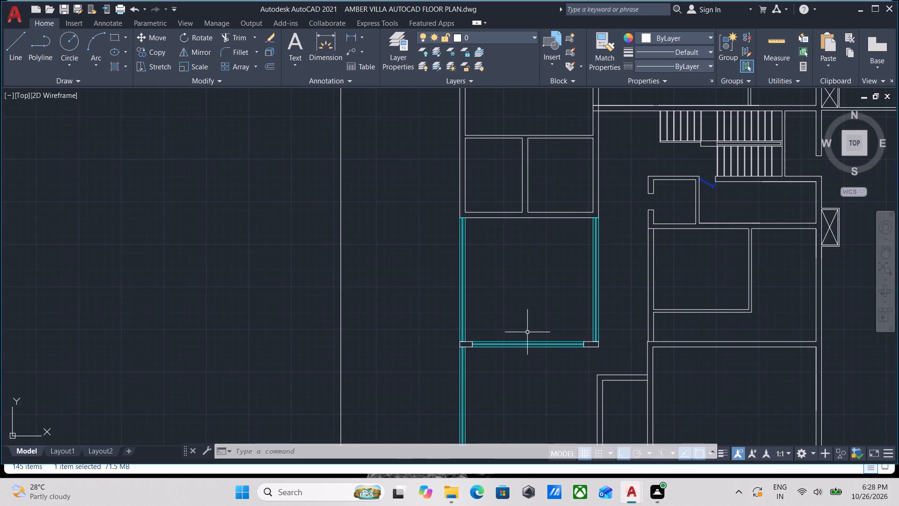
scroll(526, 332, up, 2)
click(513, 342)
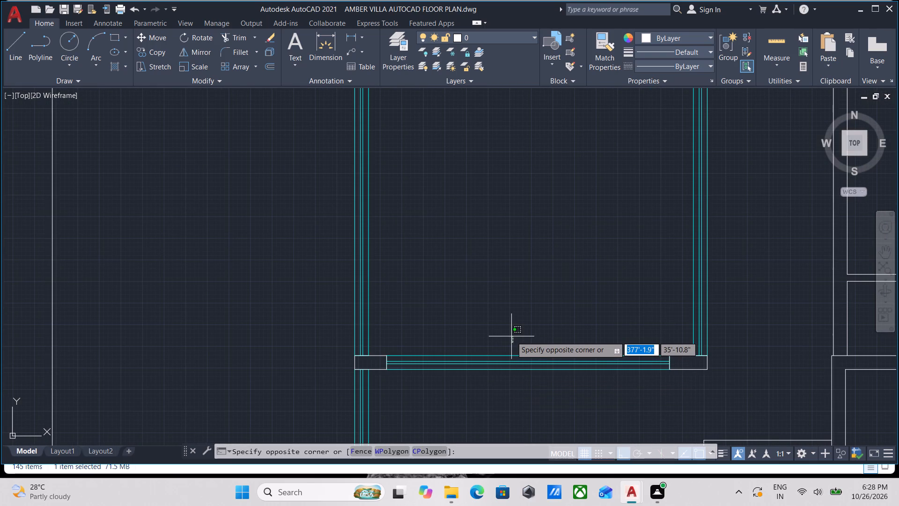
key(Escape)
scroll(512, 385, down, 1)
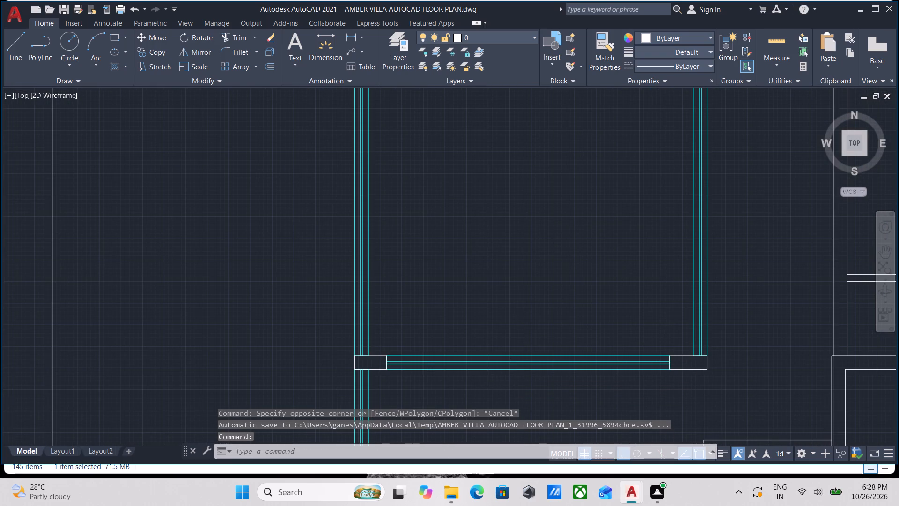
middle_drag(512, 385, 513, 365)
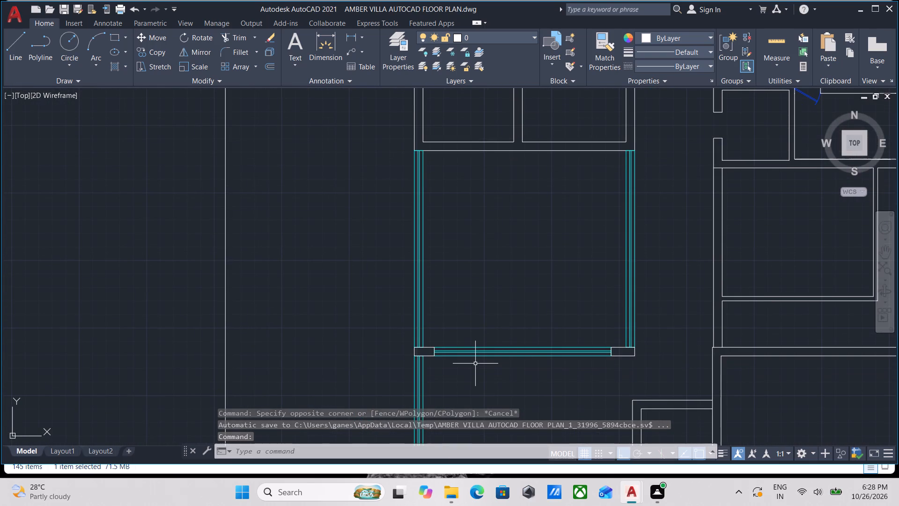
scroll(481, 364, down, 1)
middle_drag(498, 371, 268, 331)
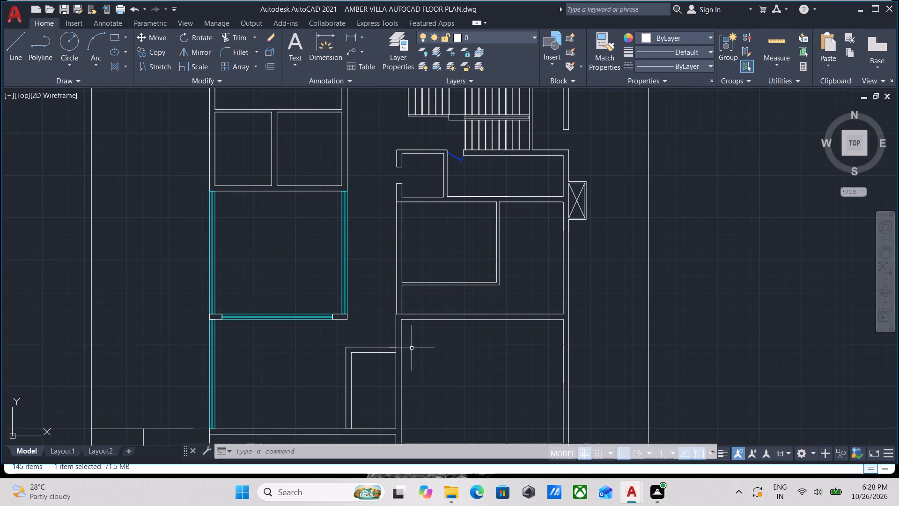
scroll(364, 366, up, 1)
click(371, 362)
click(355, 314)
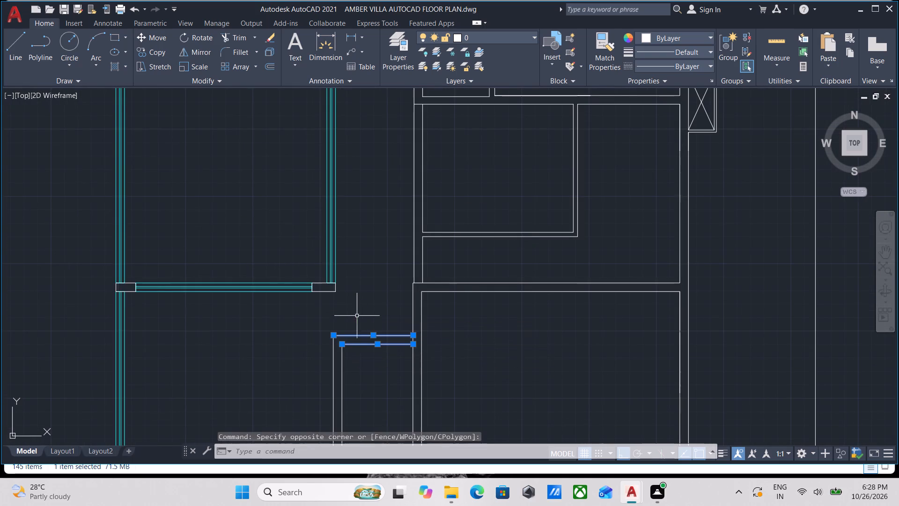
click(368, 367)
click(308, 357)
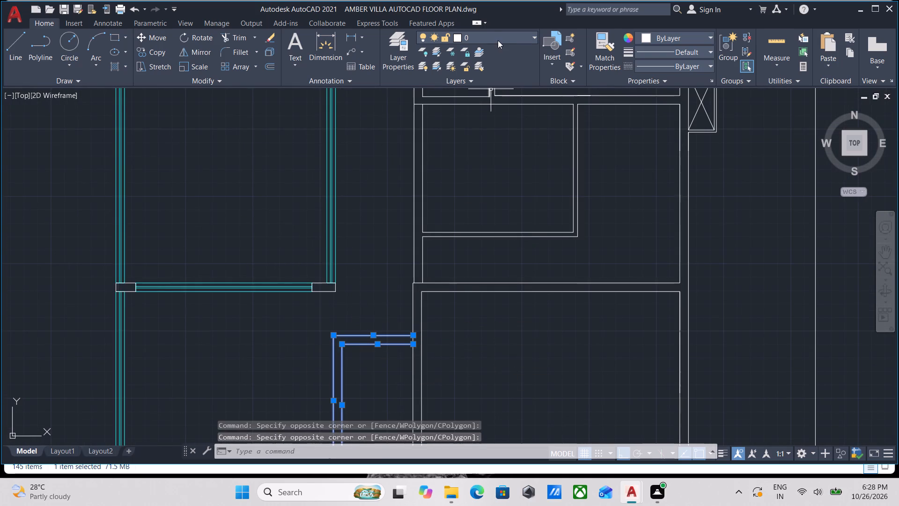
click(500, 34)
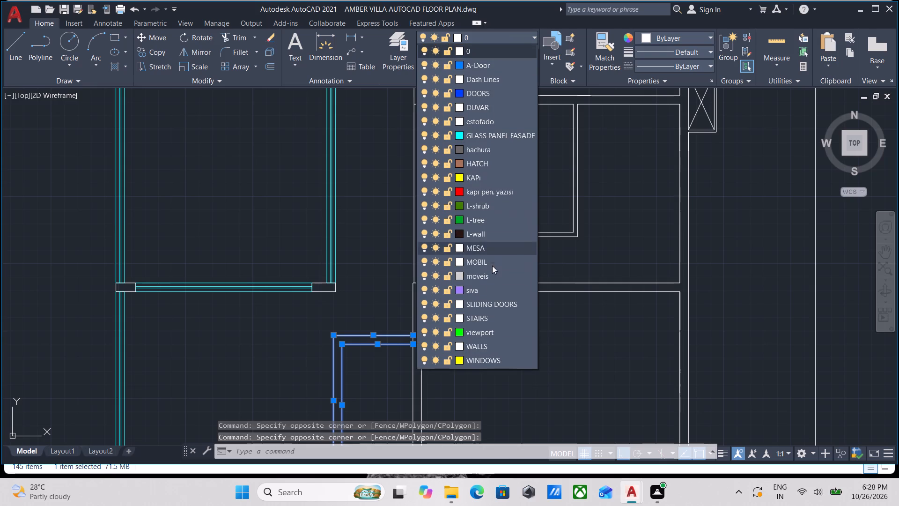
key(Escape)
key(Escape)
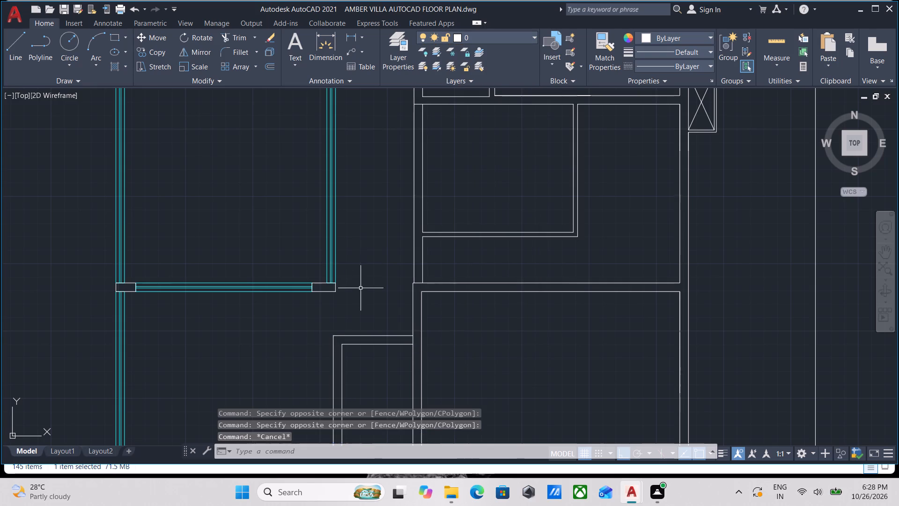
Look over the remaining walls of the floor plan, from the southern rooms past the stairs to the north wall.
middle_drag(361, 289, 455, 171)
scroll(441, 208, down, 2)
middle_drag(441, 208, 468, 284)
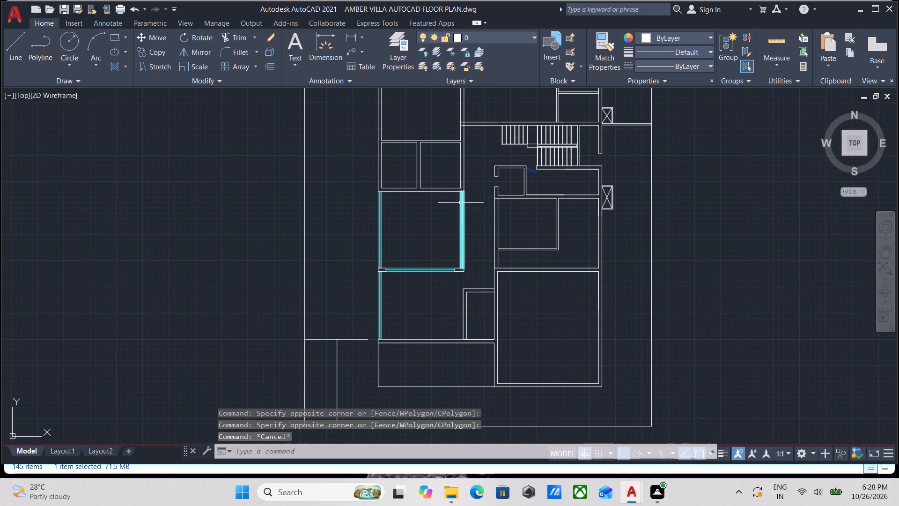
middle_drag(574, 323, 553, 328)
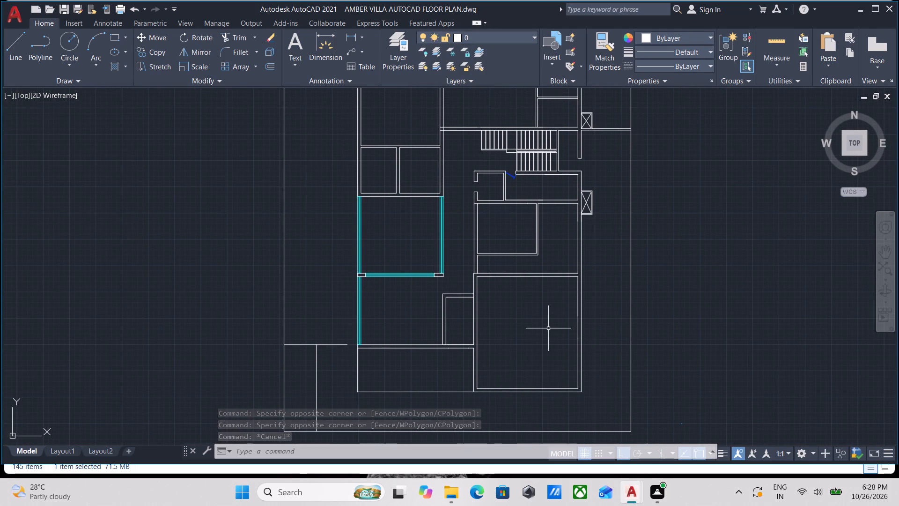
scroll(539, 241, up, 1)
scroll(458, 268, up, 1)
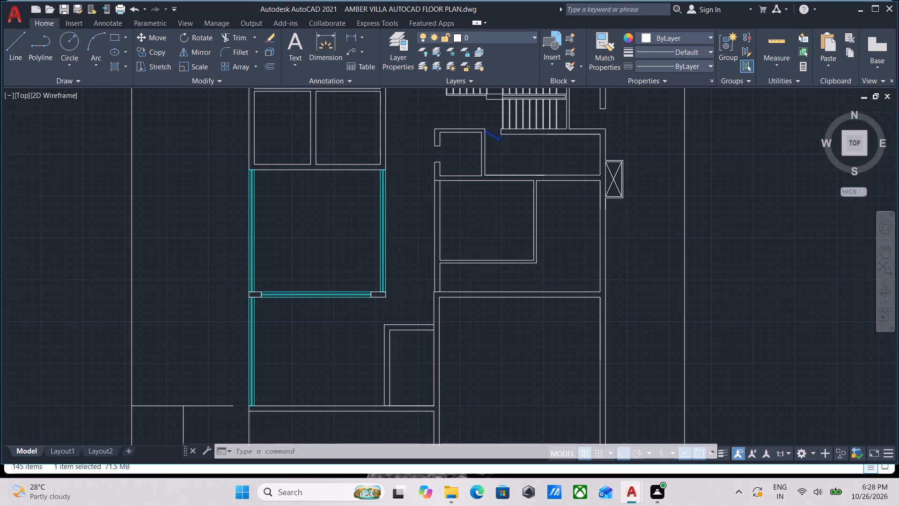
scroll(458, 268, up, 1)
scroll(459, 268, down, 2)
middle_drag(461, 268, 471, 210)
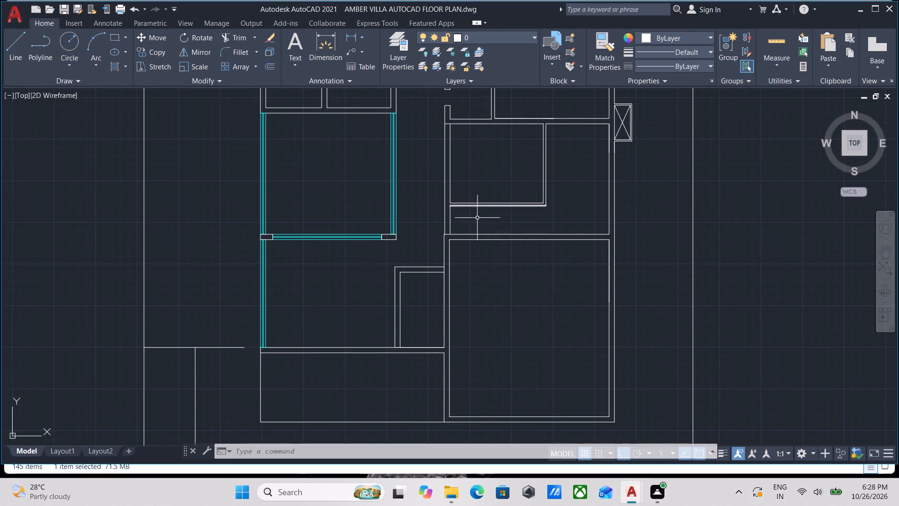
middle_drag(383, 246, 433, 249)
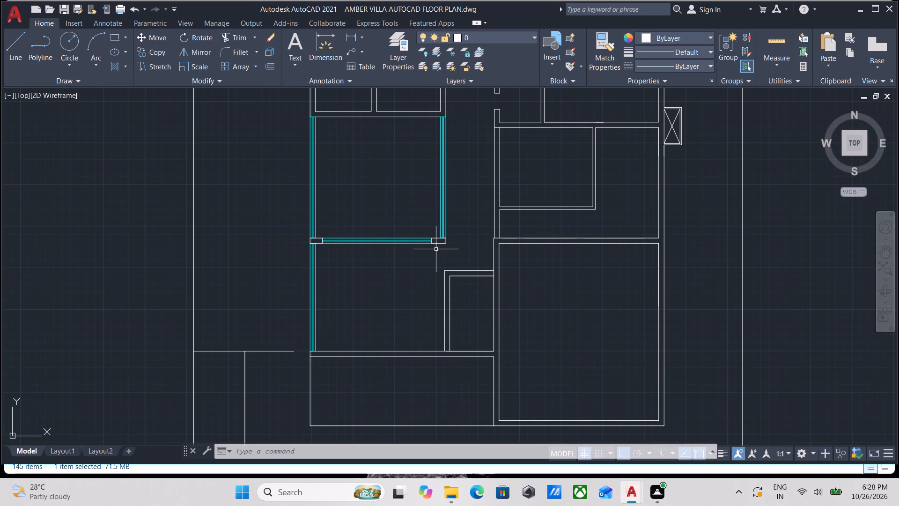
middle_drag(395, 201, 390, 311)
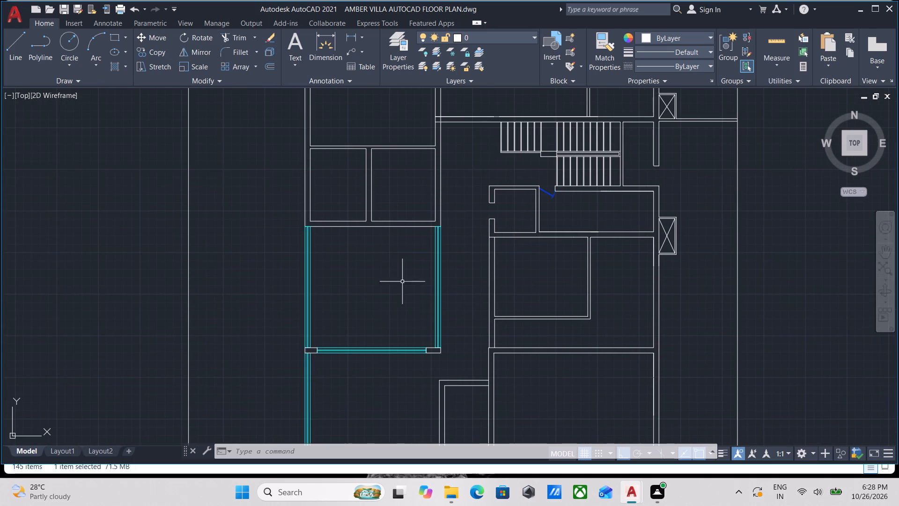
middle_drag(412, 244, 415, 275)
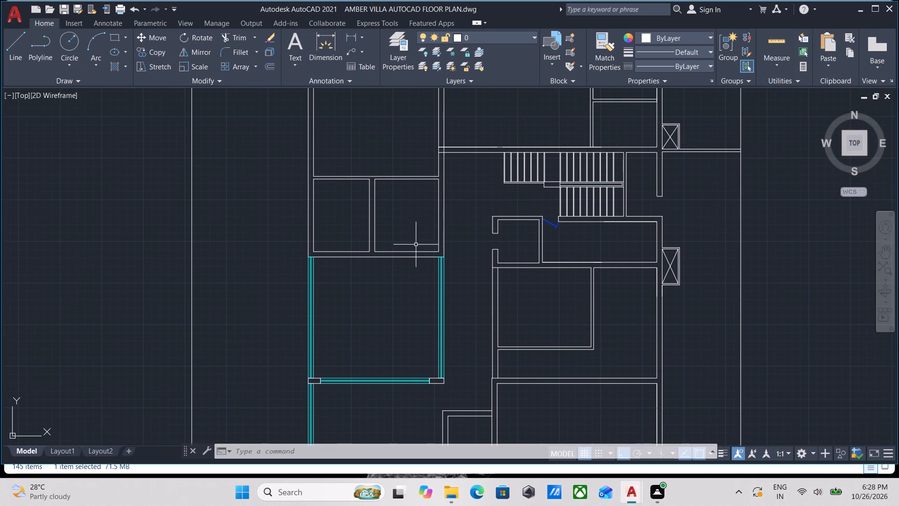
scroll(374, 191, up, 1)
middle_drag(375, 203, 403, 250)
scroll(413, 226, down, 2)
middle_drag(413, 228, 422, 304)
middle_drag(412, 240, 396, 263)
scroll(481, 231, up, 2)
scroll(521, 238, up, 2)
scroll(522, 238, down, 1)
middle_drag(522, 238, 507, 261)
scroll(507, 261, down, 1)
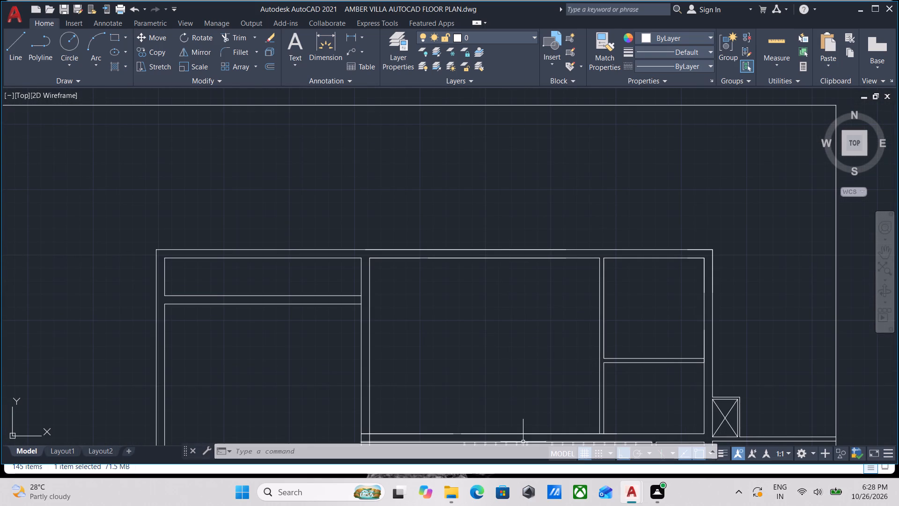
Select the outer face lines of the north exterior wall along the central and northeast rooms.
scroll(448, 256, up, 2)
click(463, 248)
click(454, 219)
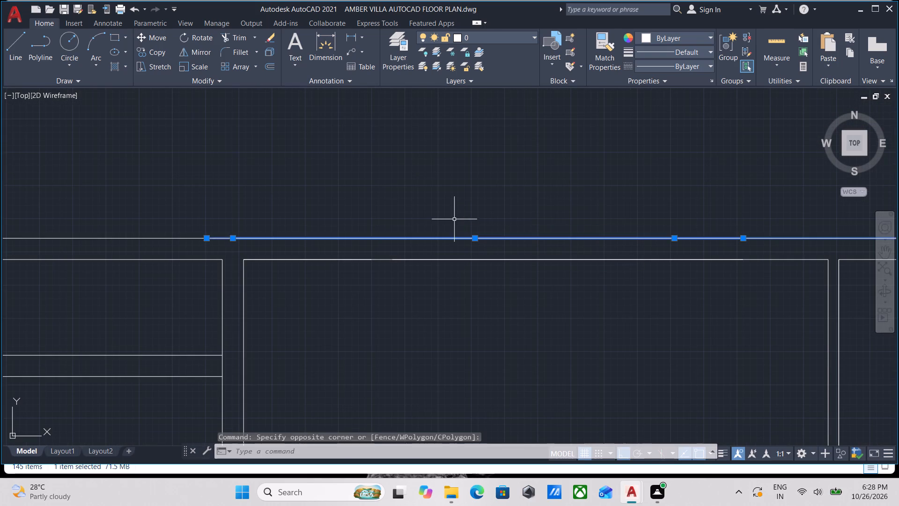
scroll(565, 248, down, 2)
middle_drag(565, 248, 563, 254)
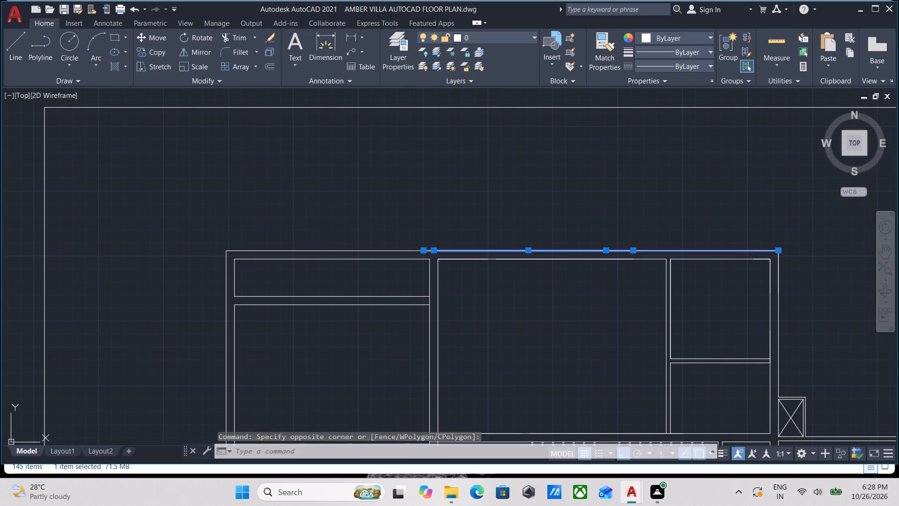
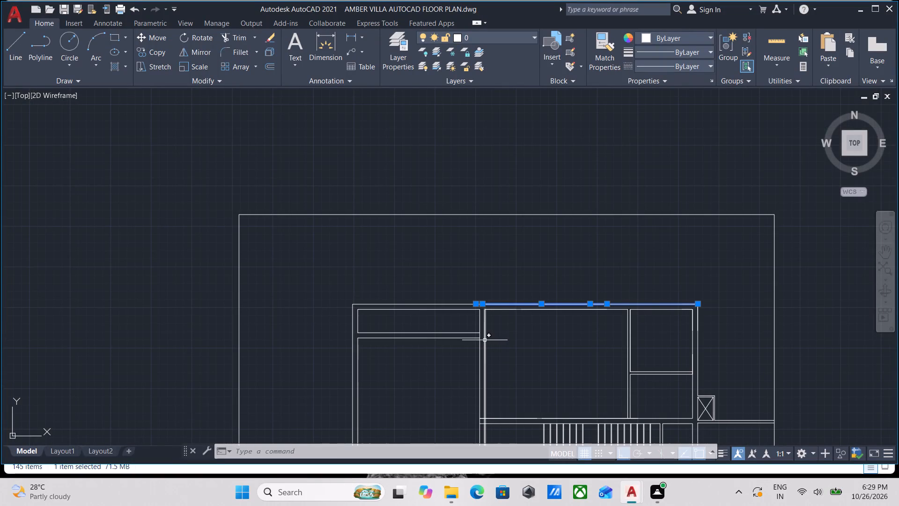
Pull the overlapping line off the north wall's inner face into the central room and erase it.
key(Escape)
scroll(563, 341, up, 1)
middle_click(563, 341)
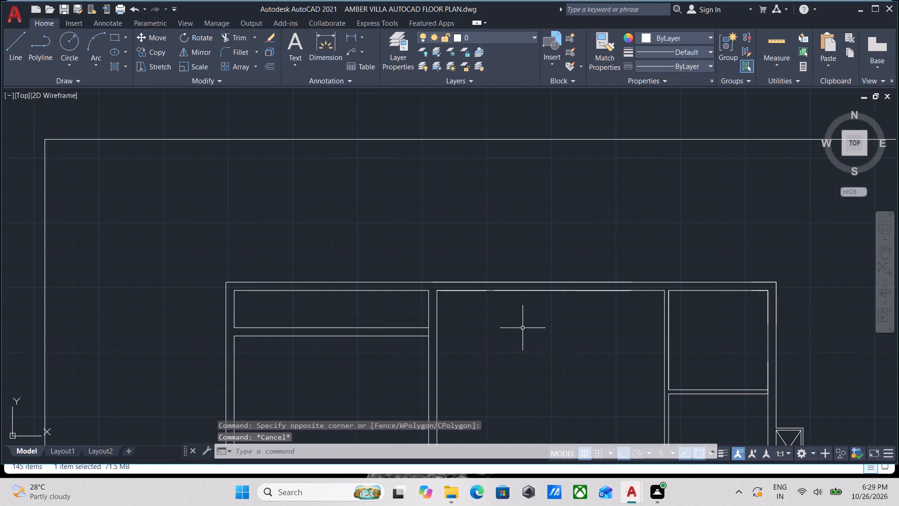
scroll(502, 313, up, 2)
middle_drag(492, 314, 478, 330)
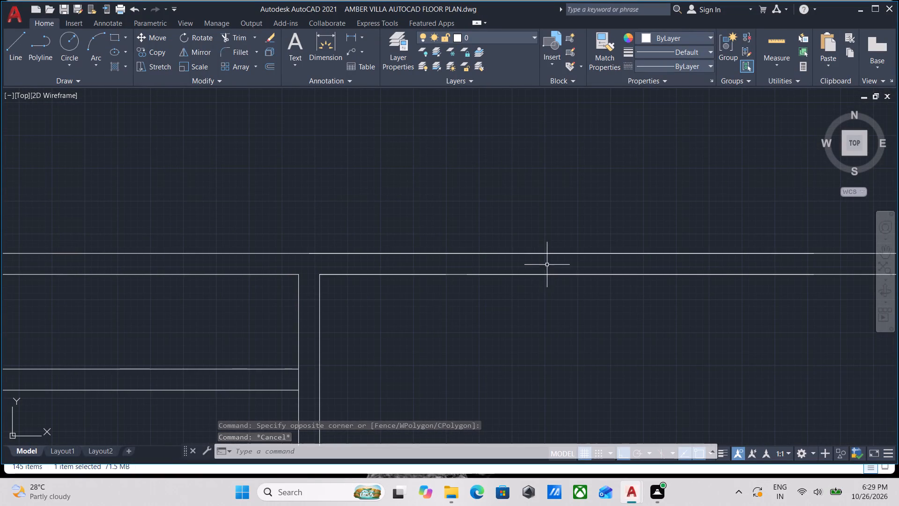
click(547, 265)
click(533, 283)
scroll(637, 318, down, 1)
middle_drag(637, 318, 545, 330)
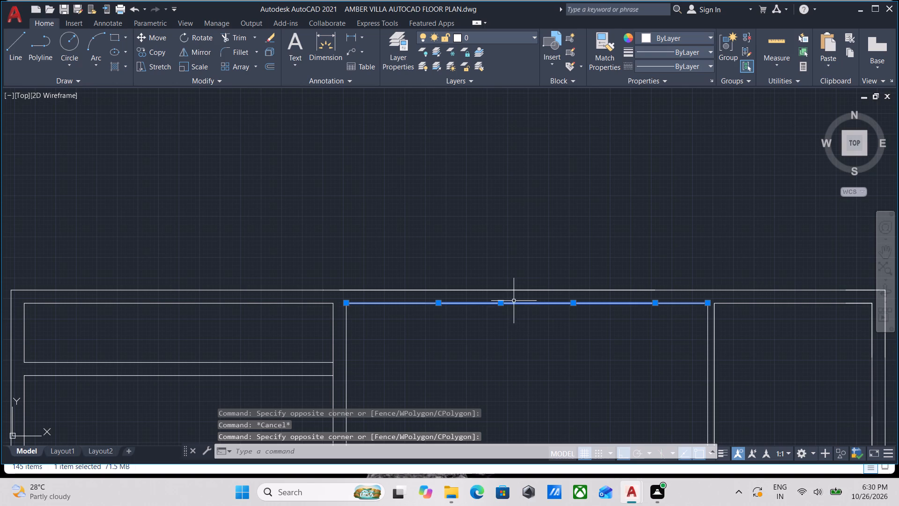
click(500, 303)
click(500, 386)
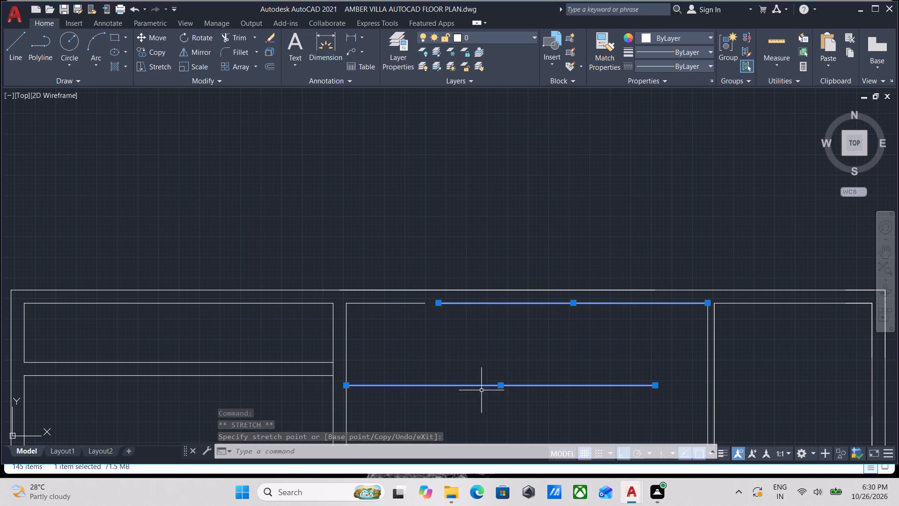
key(Escape)
click(494, 401)
click(454, 326)
right_click(454, 326)
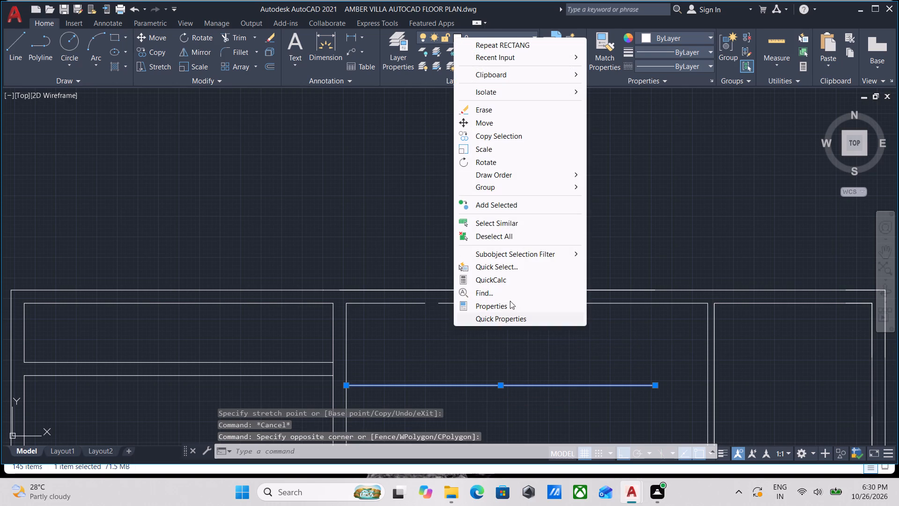
click(494, 105)
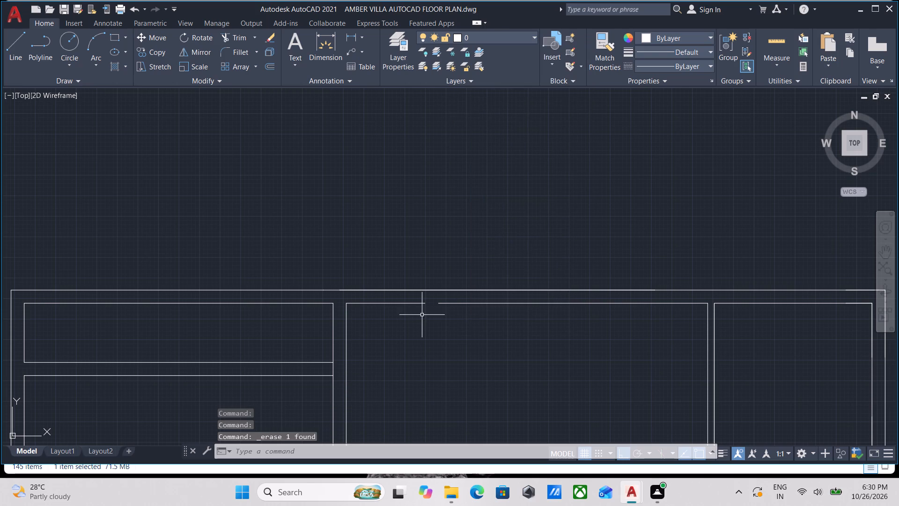
Shift the overlapping outer face line above the central room straight north, clear of the wall.
scroll(415, 319, up, 2)
click(540, 260)
click(507, 211)
scroll(546, 237, down, 2)
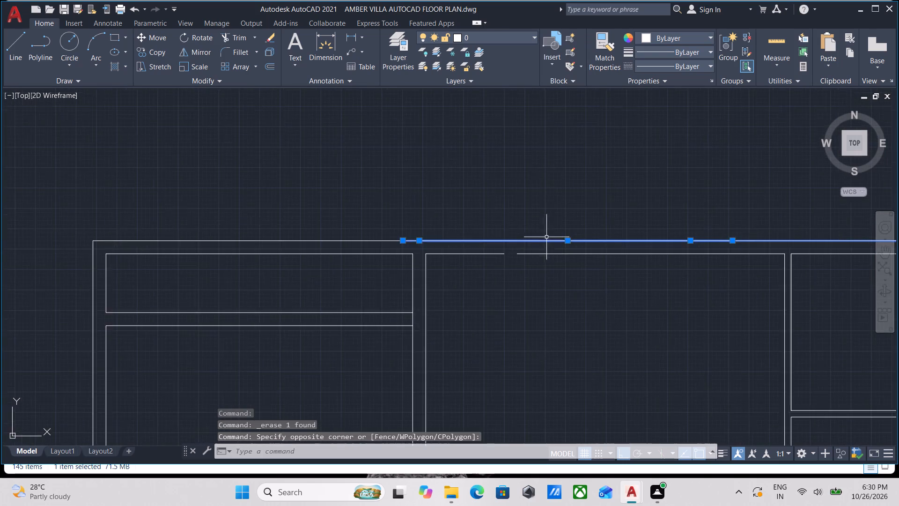
middle_drag(546, 237, 510, 251)
click(532, 255)
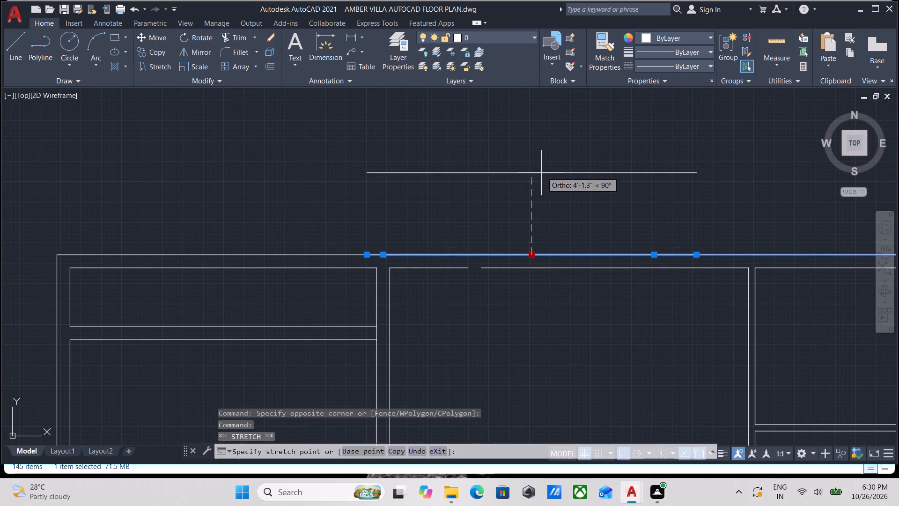
click(541, 162)
key(Escape)
Extend the north wall's outer and inner face lines across their gaps at the central room.
scroll(434, 242, down, 1)
middle_drag(434, 242, 413, 255)
scroll(391, 251, up, 1)
text(EX)
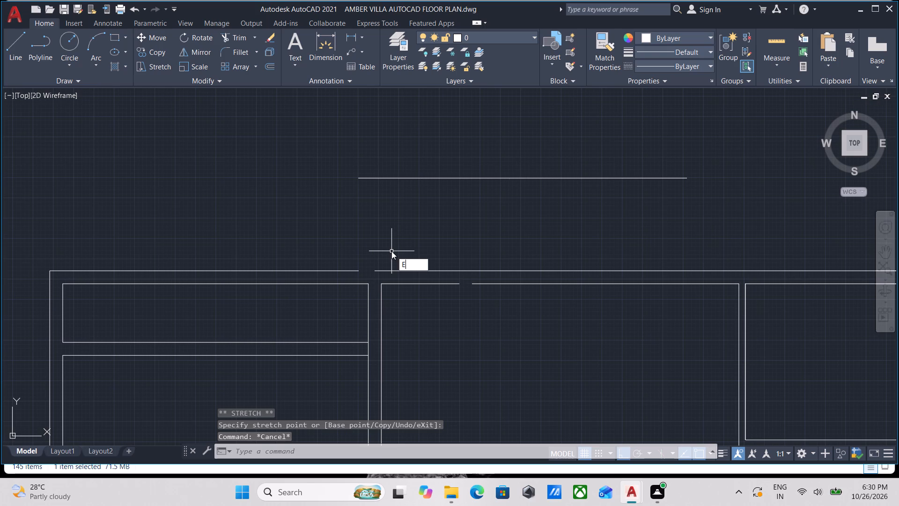
key(Return)
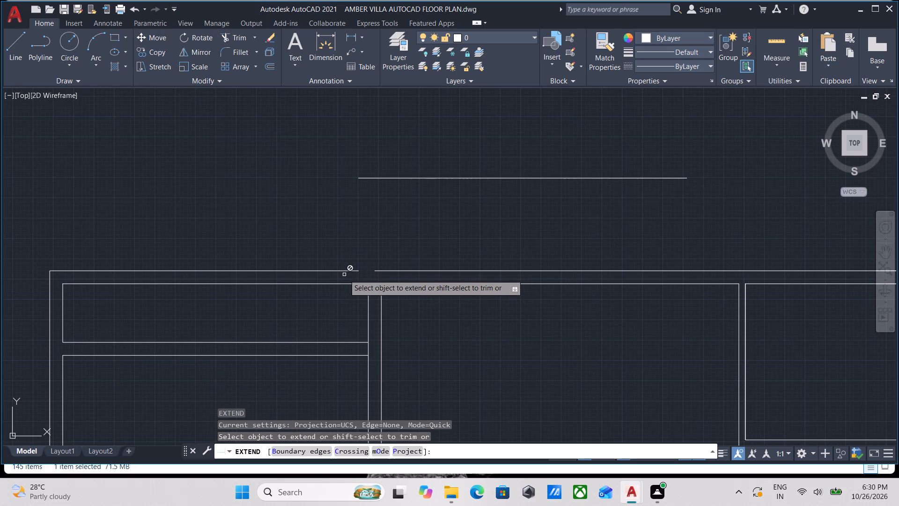
scroll(345, 275, down, 1)
click(346, 273)
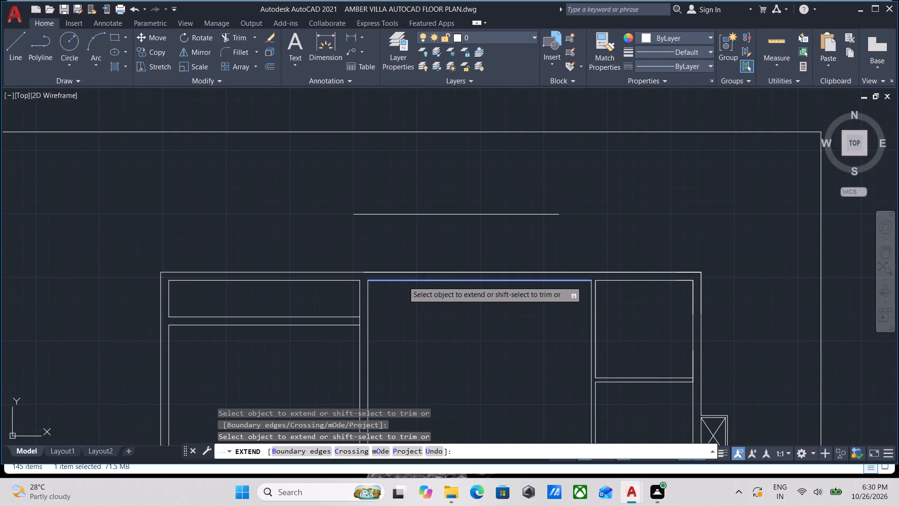
click(403, 281)
scroll(466, 295, down, 2)
middle_drag(466, 295, 462, 295)
key(Escape)
Erase the loose horizontal line lying north of the exterior wall.
scroll(477, 281, up, 2)
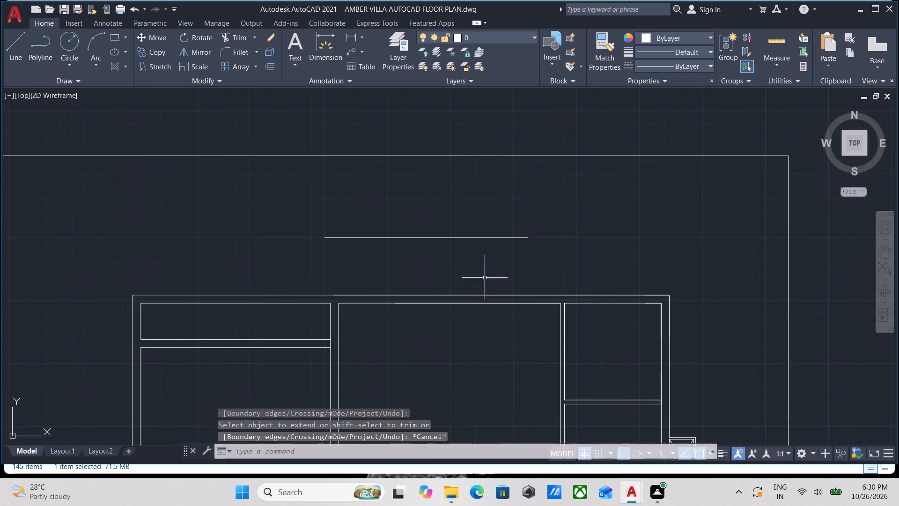
click(509, 262)
click(385, 199)
right_click(385, 199)
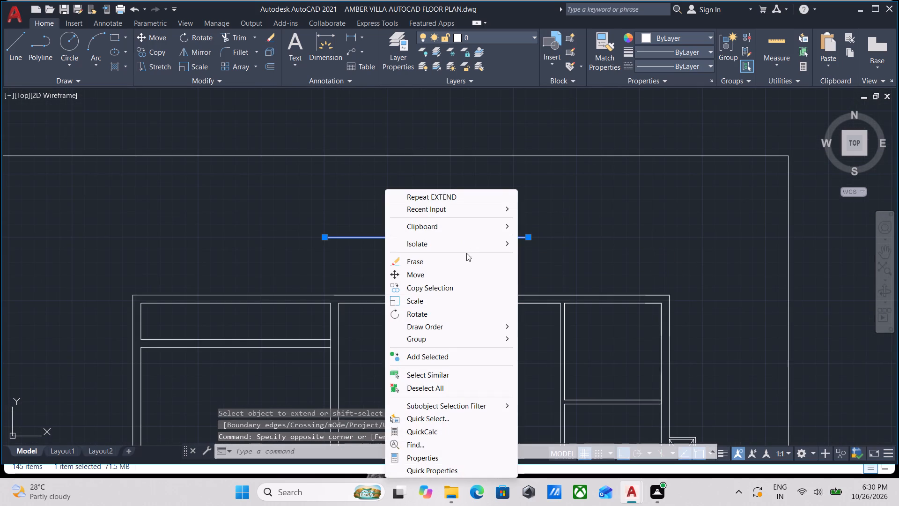
click(435, 256)
On the GLASS PANEL FASADE layer, draw an 8' horizontal line across the northeast room from its west wall to its east wall.
scroll(456, 241, down, 2)
middle_drag(456, 241, 414, 212)
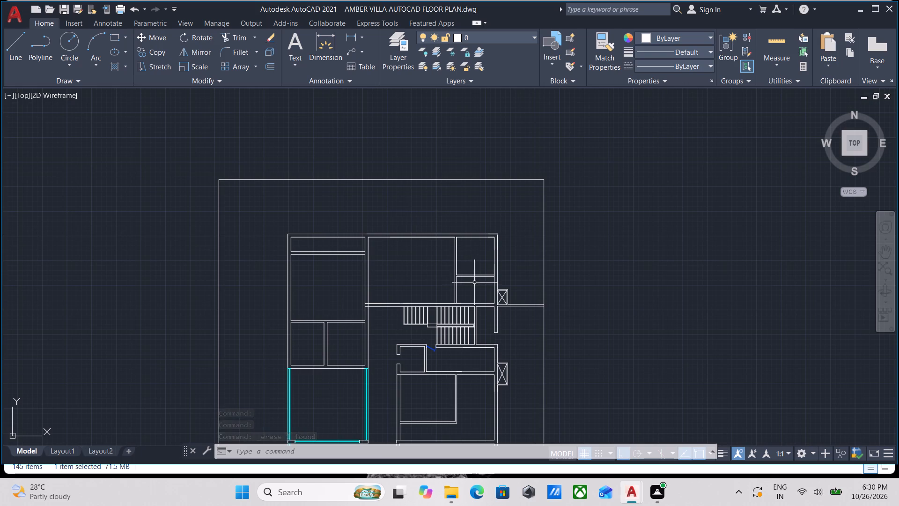
scroll(454, 253, up, 2)
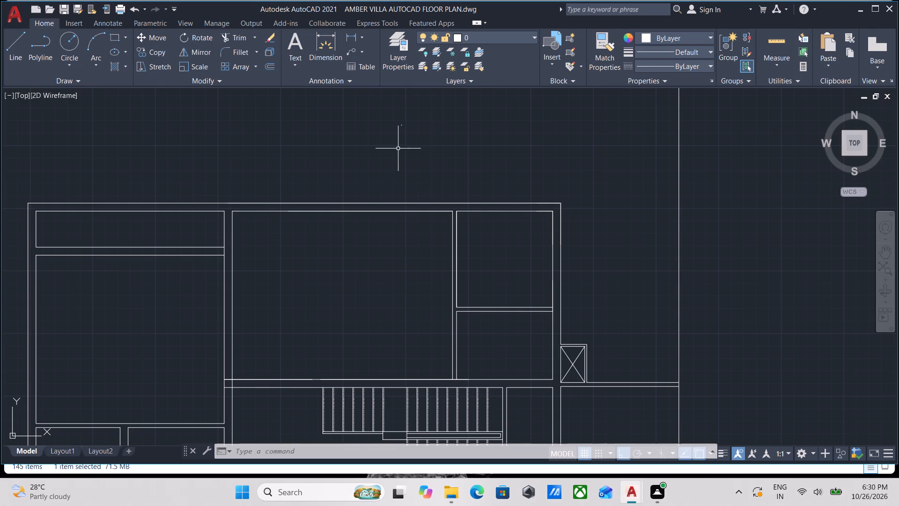
click(508, 37)
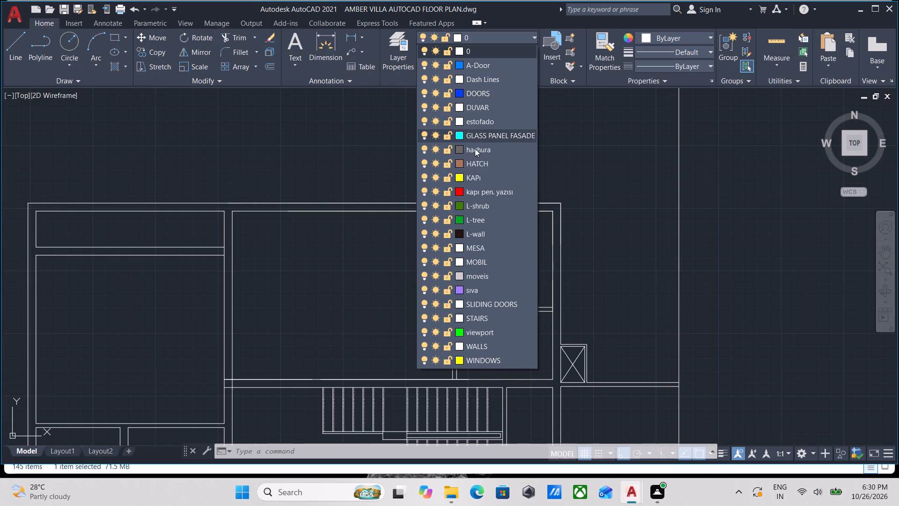
click(486, 140)
scroll(482, 241, up, 1)
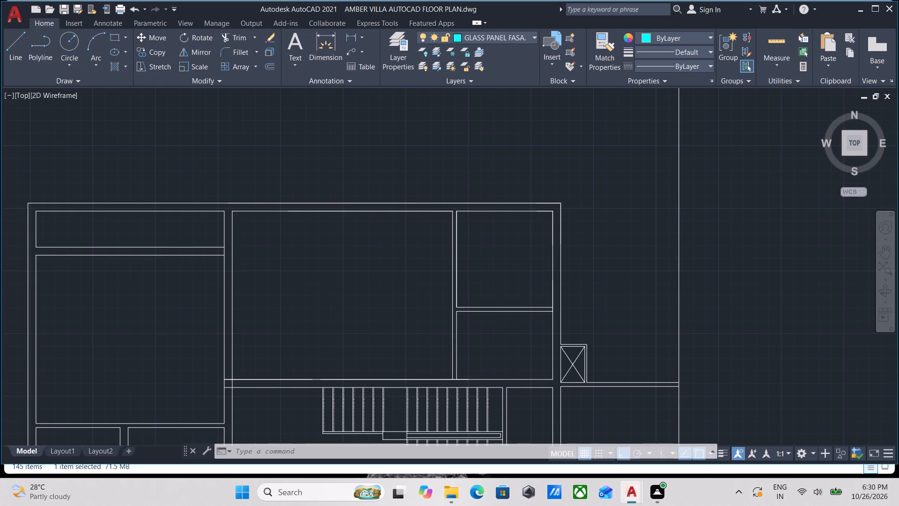
key(l)
key(Return)
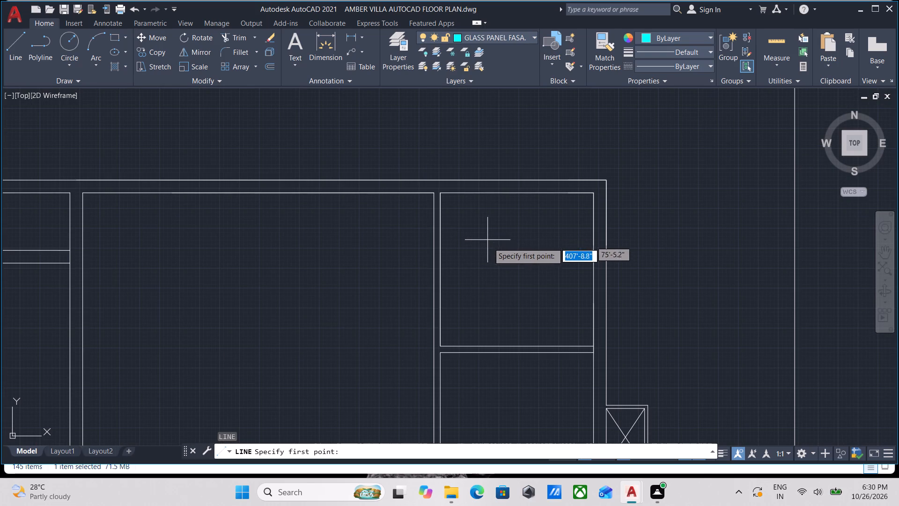
click(443, 257)
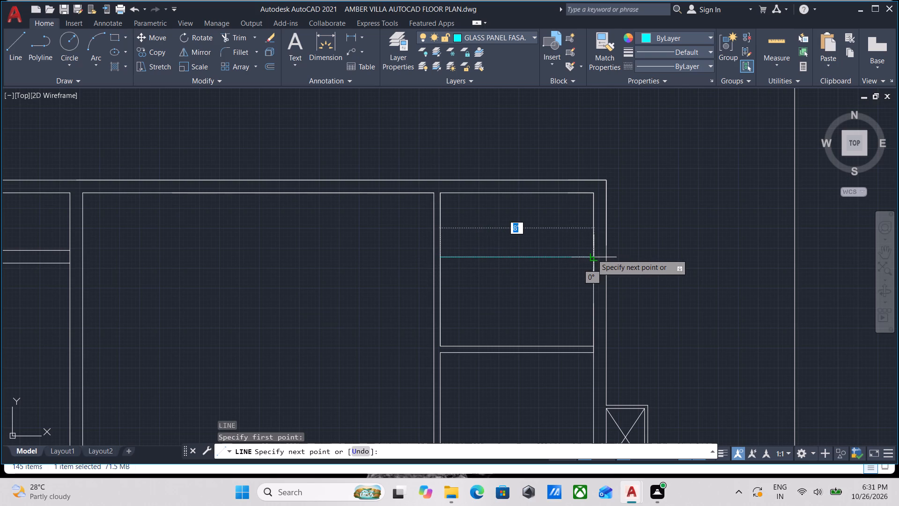
click(592, 254)
key(Escape)
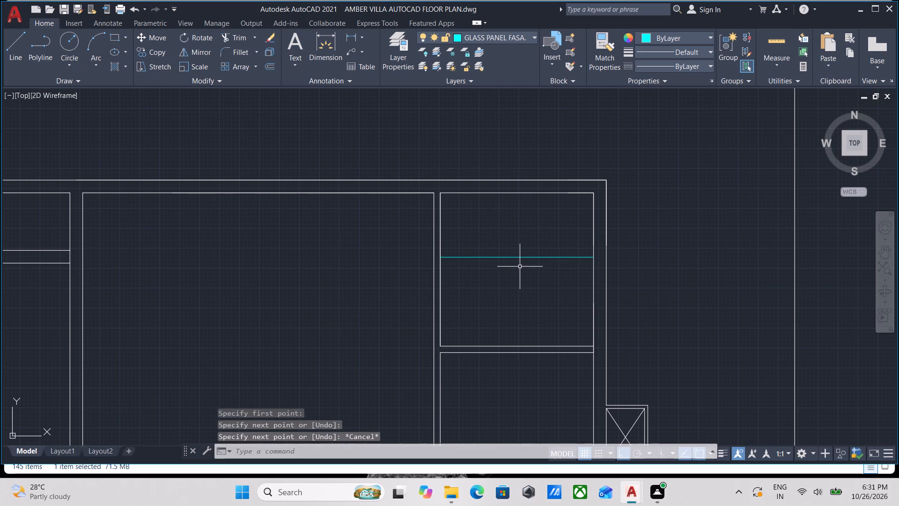
Offset the northeast room's horizontal glass line 2" to the south.
click(520, 267)
click(490, 228)
scroll(514, 272, up, 1)
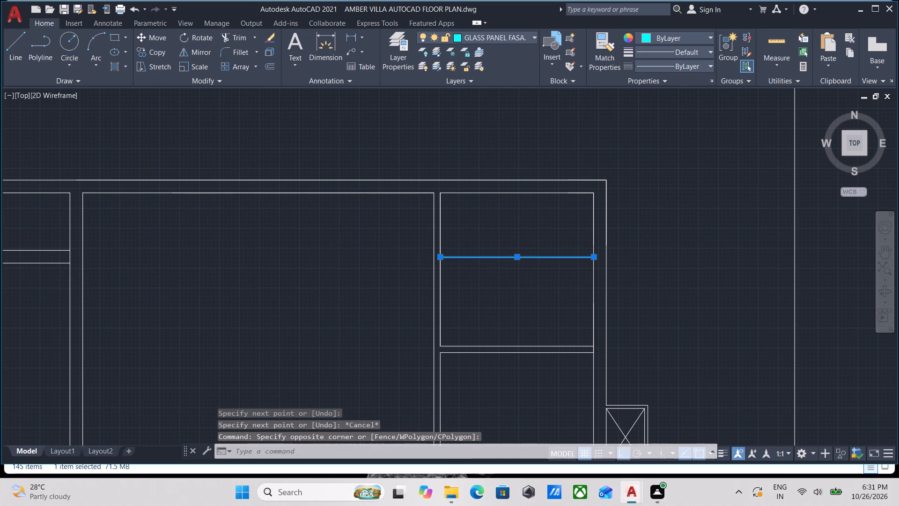
key(o)
key(Return)
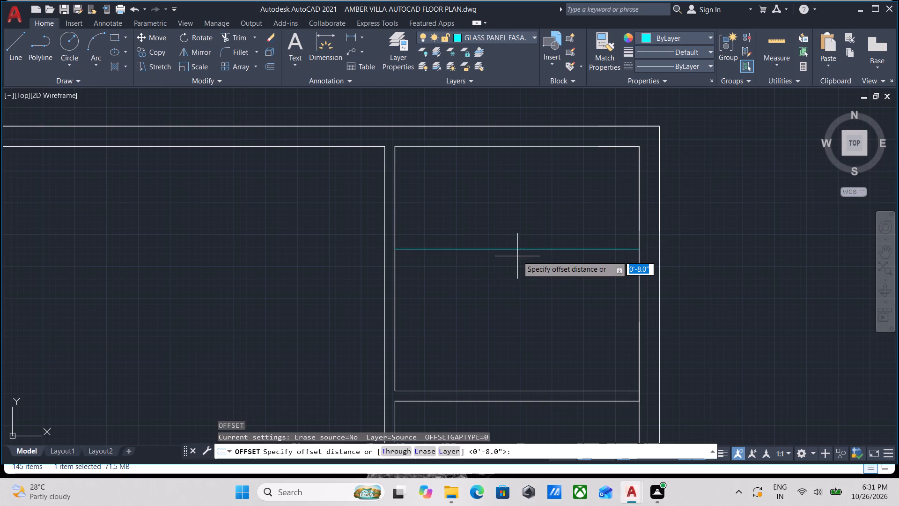
click(515, 249)
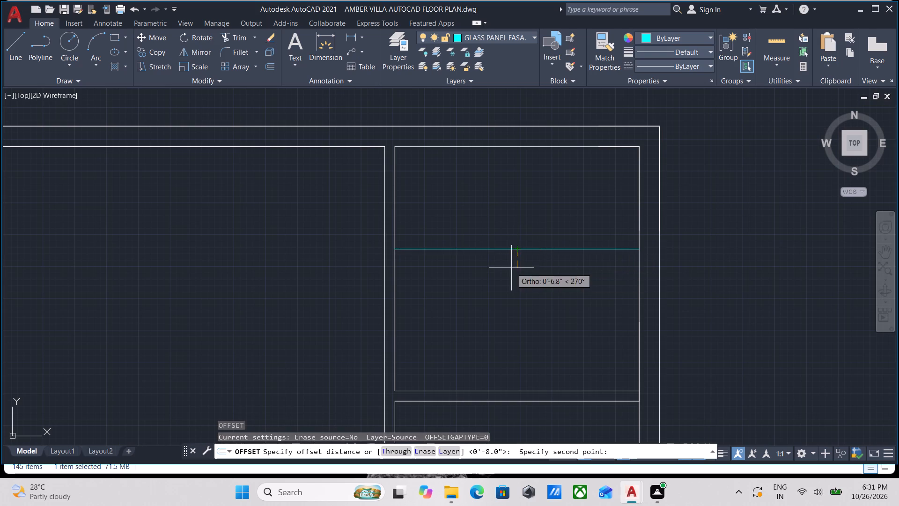
click(511, 268)
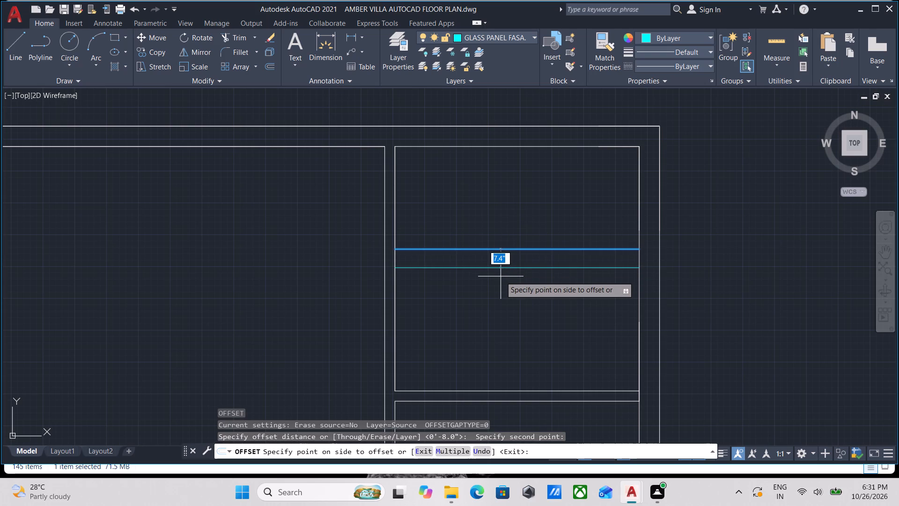
key(2)
key(shift+quotedbl)
key(Return)
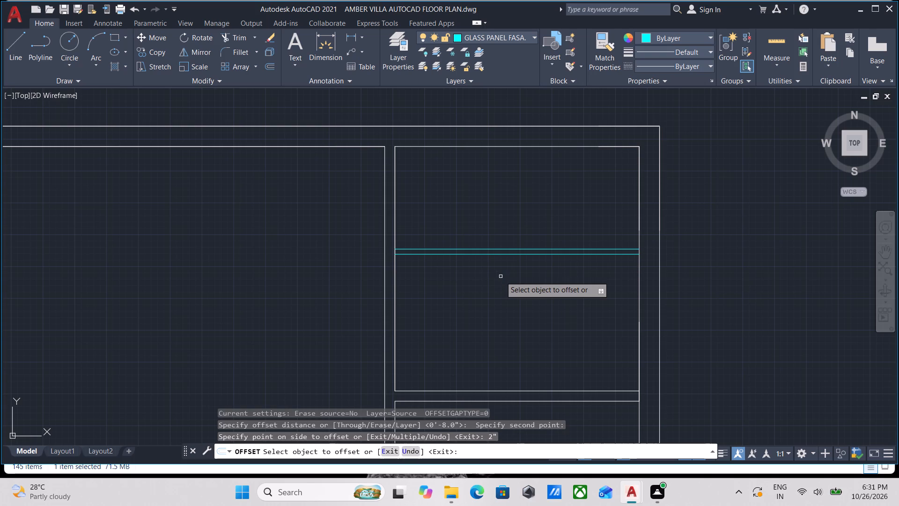
key(Escape)
Draw a vertical line from the midpoint of the upper glass line to the north wall's inner face.
key(l)
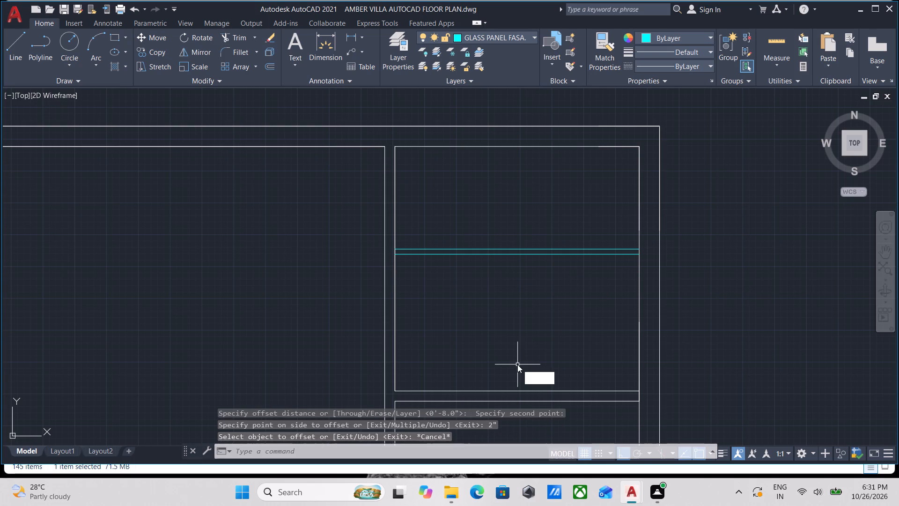
key(Return)
click(516, 249)
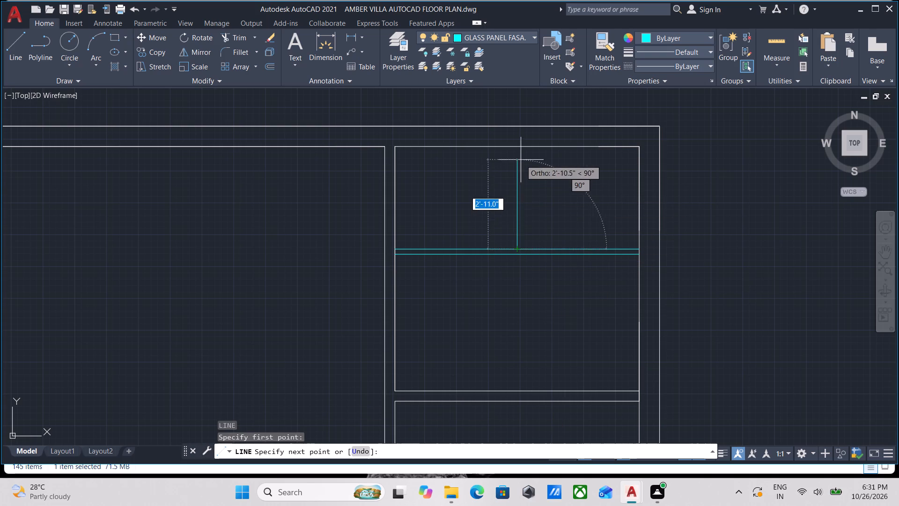
click(515, 143)
key(Escape)
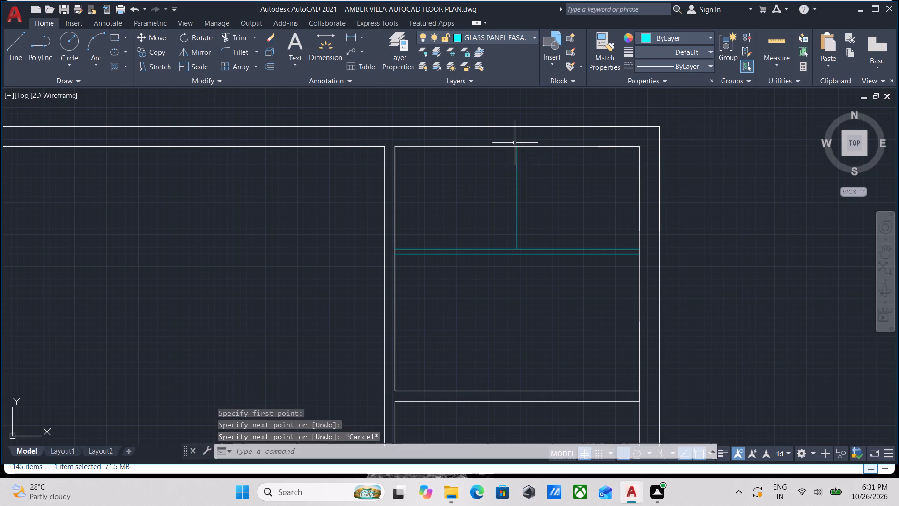
Offset the northeast room's vertical glass line 1" to the east and 1" to the west.
scroll(521, 204, up, 1)
click(521, 207)
click(488, 183)
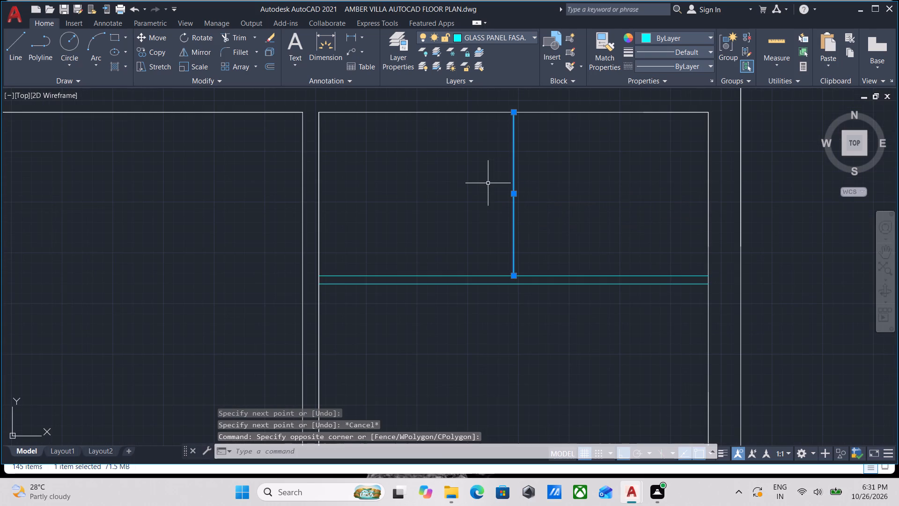
key(o)
key(Return)
click(515, 194)
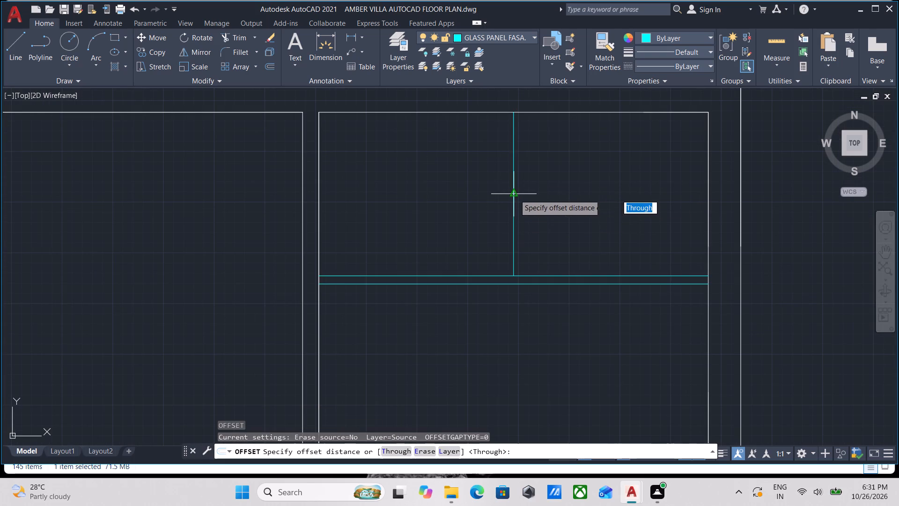
click(546, 206)
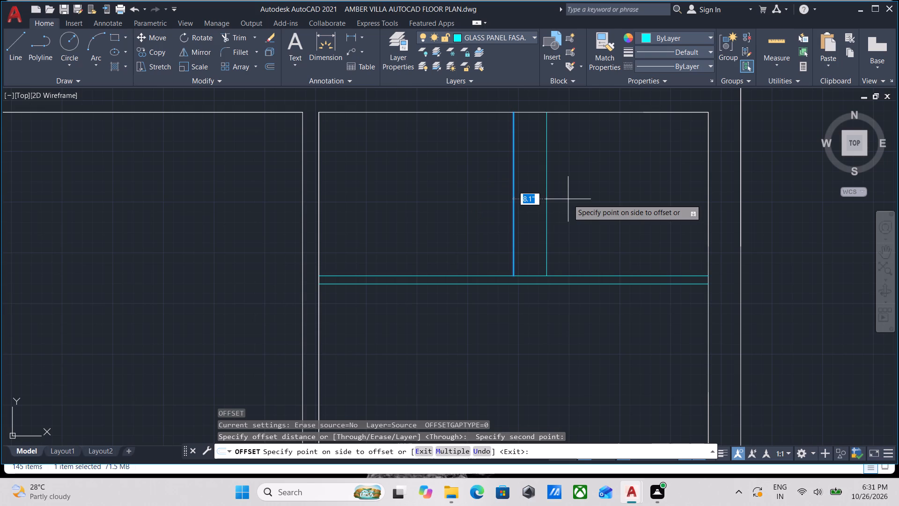
key(1)
key(shift+quotedbl)
key(Return)
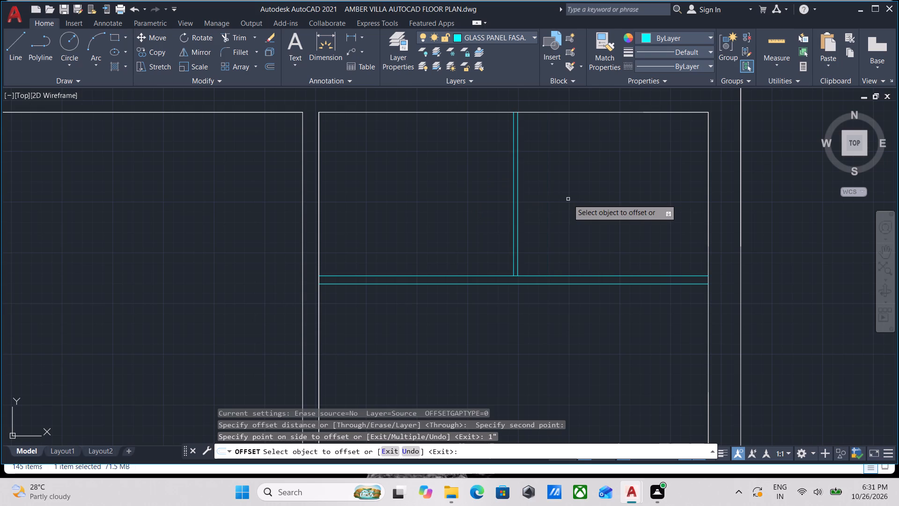
click(514, 216)
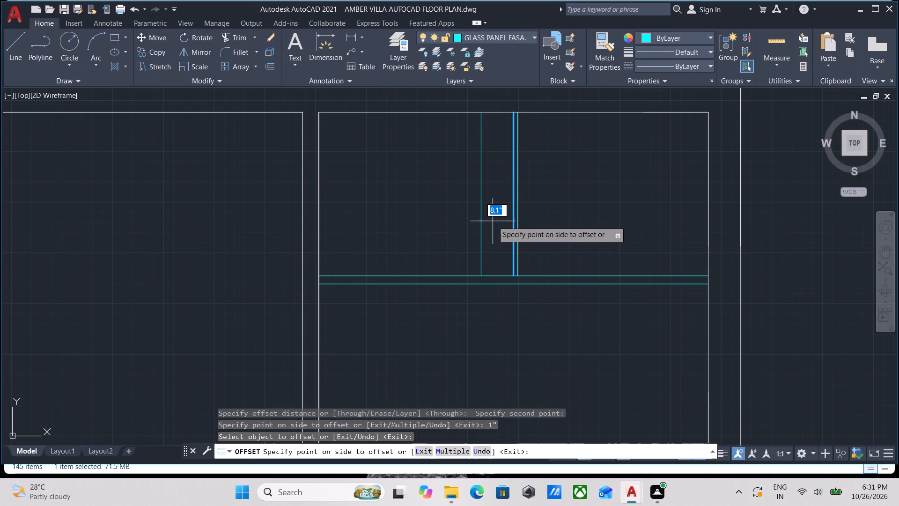
key(1)
key(shift+quotedbl)
key(Return)
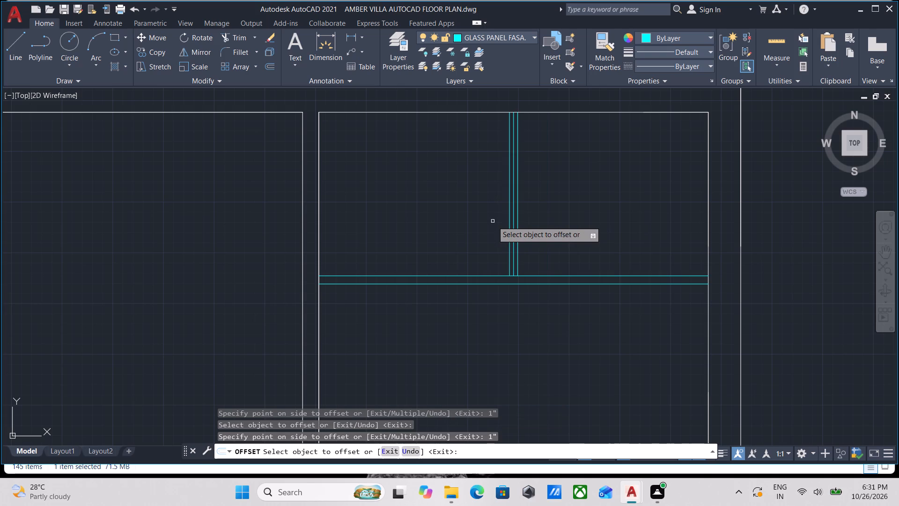
Erase the middle of the three vertical glass lines in the northeast room.
key(Escape)
scroll(510, 285, up, 2)
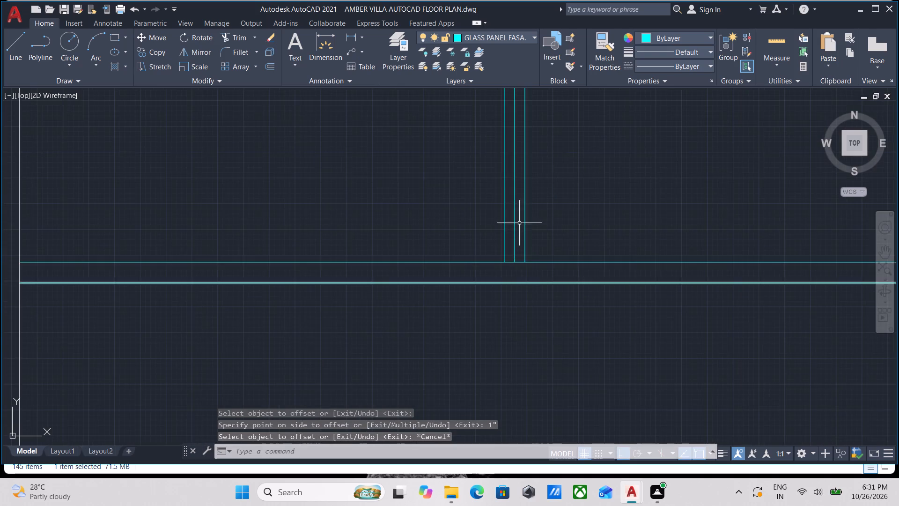
scroll(520, 216, up, 3)
click(515, 276)
click(481, 212)
scroll(481, 212, down, 3)
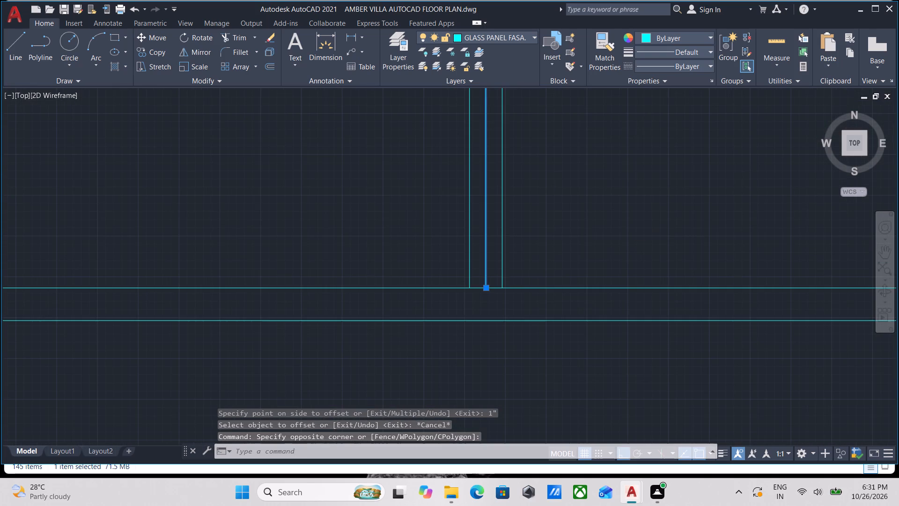
right_click(481, 212)
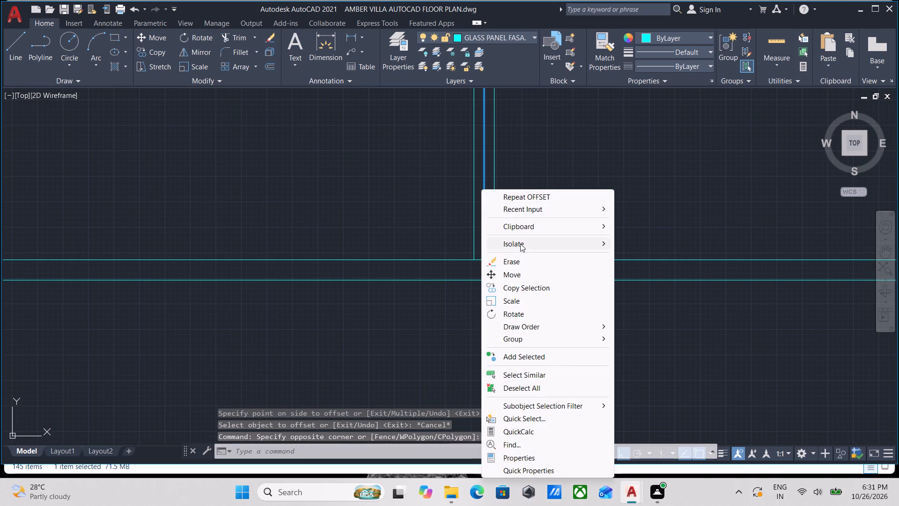
click(521, 260)
Trim the upper horizontal glass line between the two vertical glass lines to open the T-junction.
scroll(470, 257, up, 1)
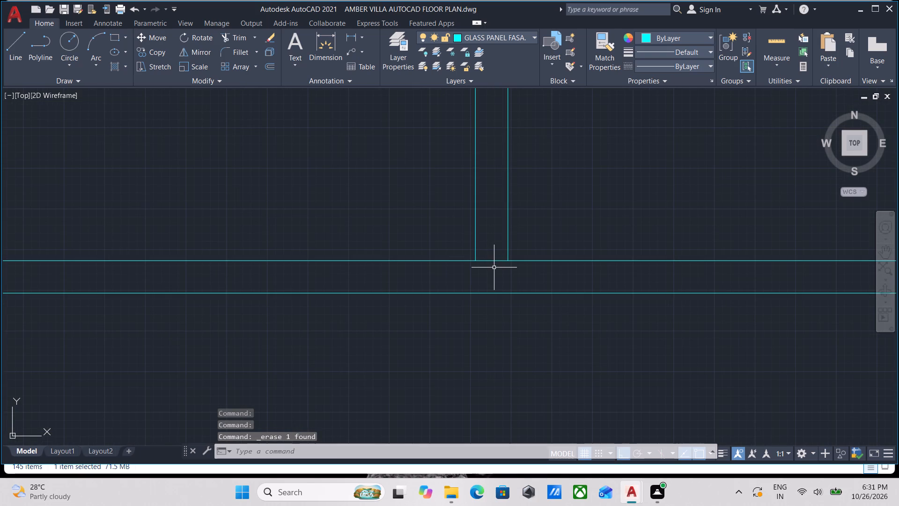
text(TR)
key(Return)
click(494, 268)
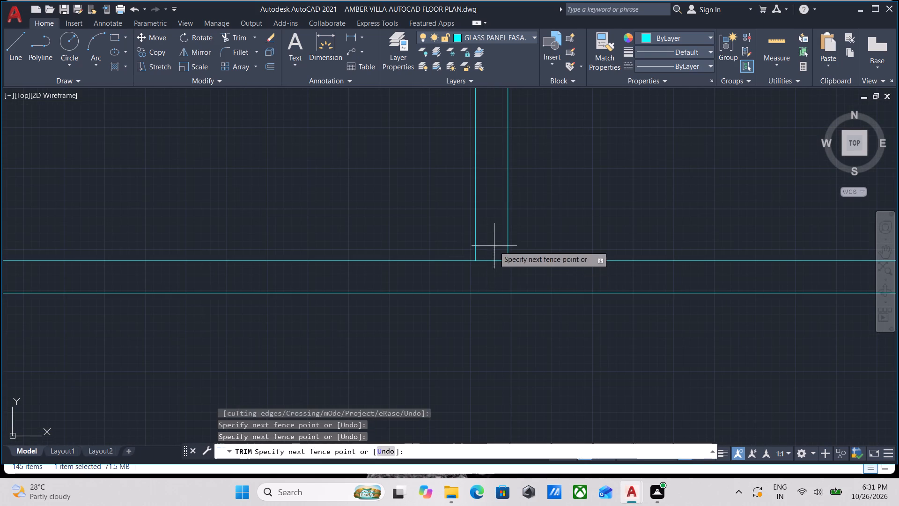
click(494, 246)
key(Escape)
Draw a short vertical line from the midpoint of the upper glass line's east segment down to the lower glass line.
scroll(494, 246, down, 2)
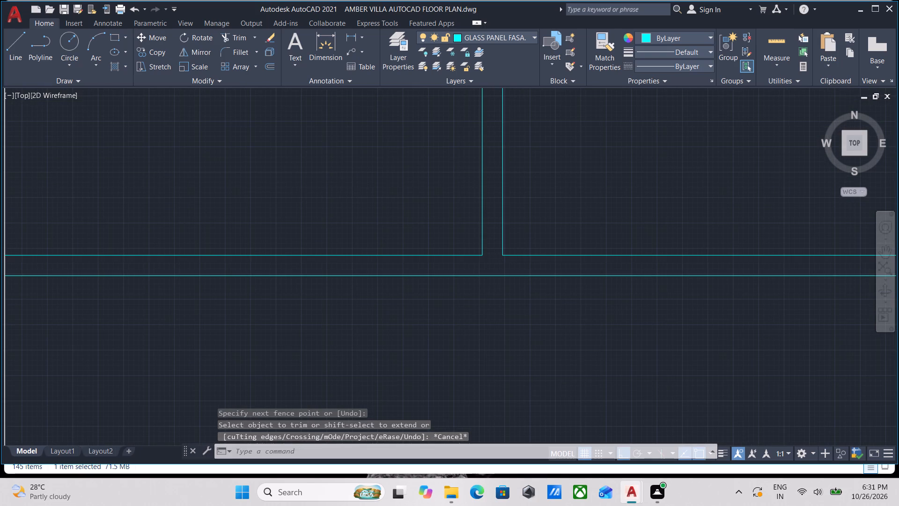
scroll(494, 246, down, 2)
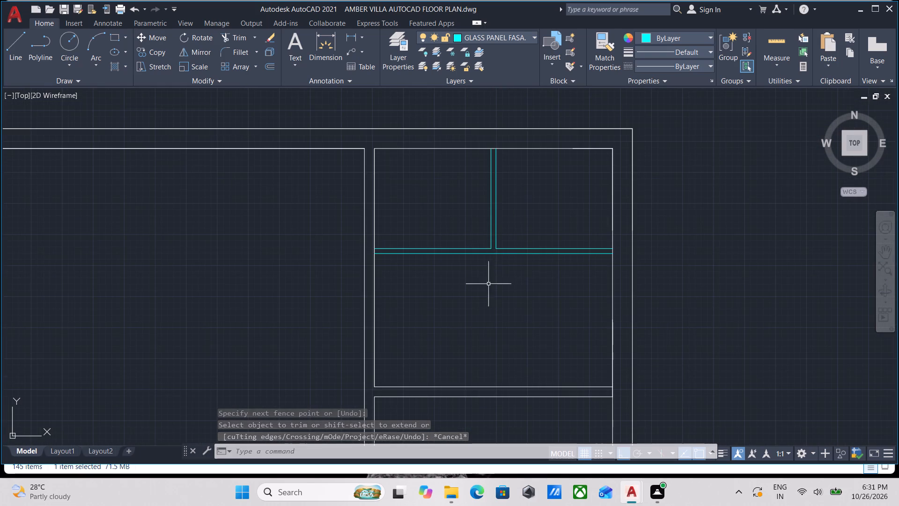
middle_drag(498, 287, 491, 305)
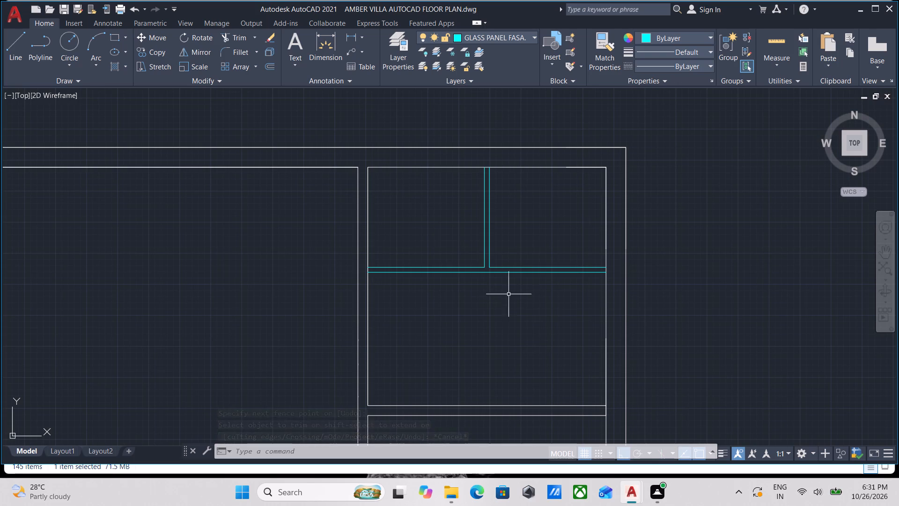
key(l)
key(Return)
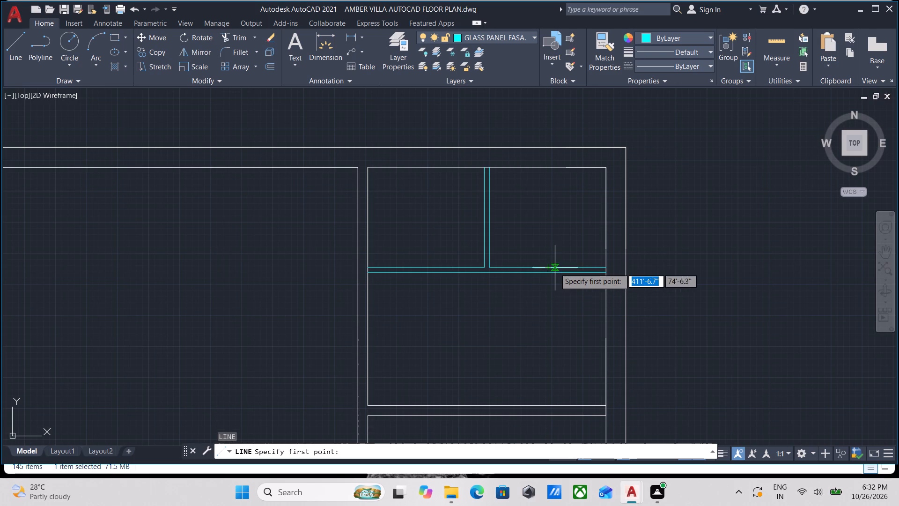
scroll(556, 268, up, 2)
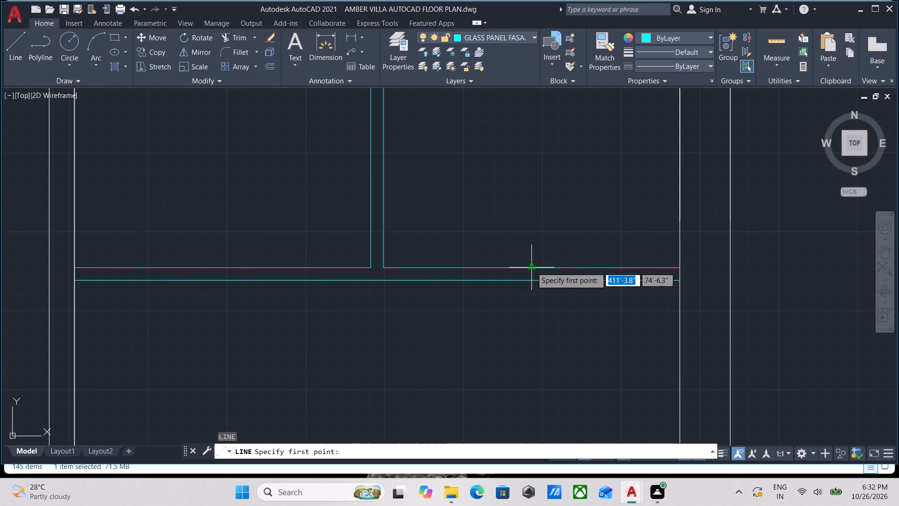
click(531, 267)
click(531, 279)
key(Escape)
Draw two short vertical lines continuing both sides of the vertical glass partition down to the lower horizontal glass line.
middle_drag(418, 262, 482, 260)
key(l)
key(Return)
scroll(447, 264, up, 1)
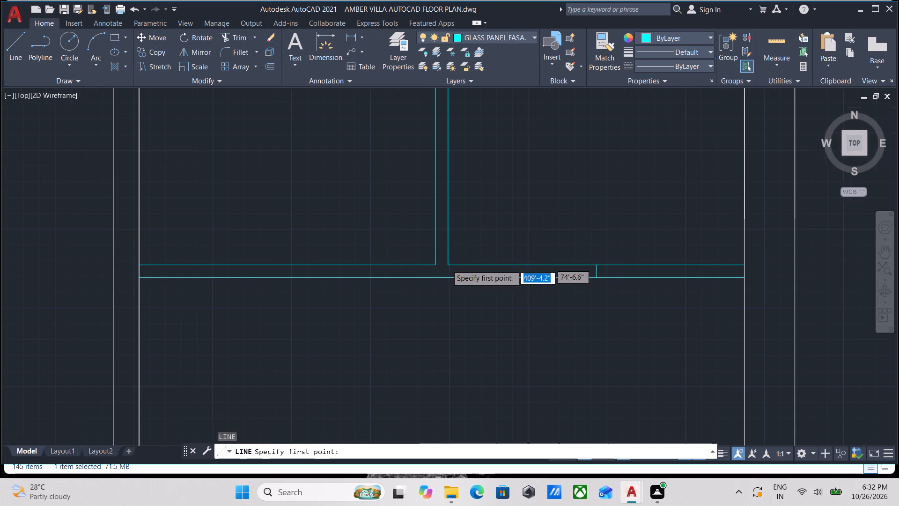
click(447, 267)
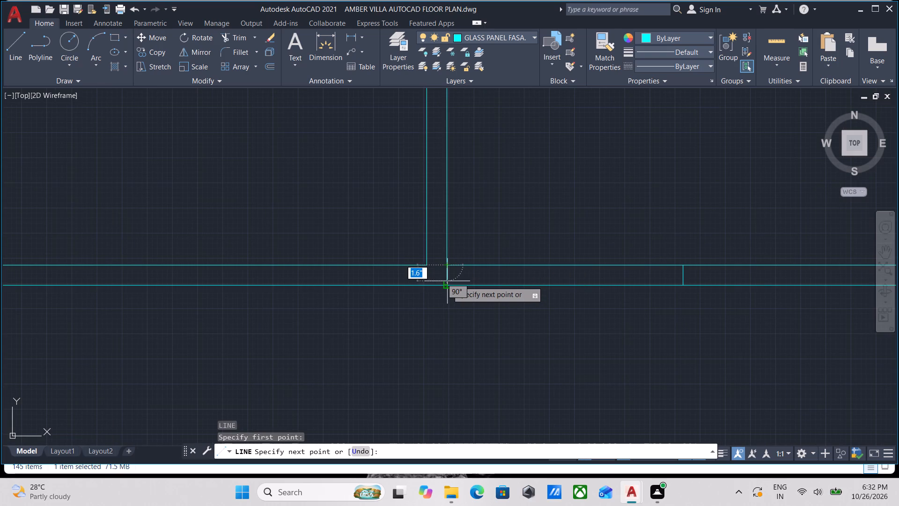
click(447, 285)
key(Escape)
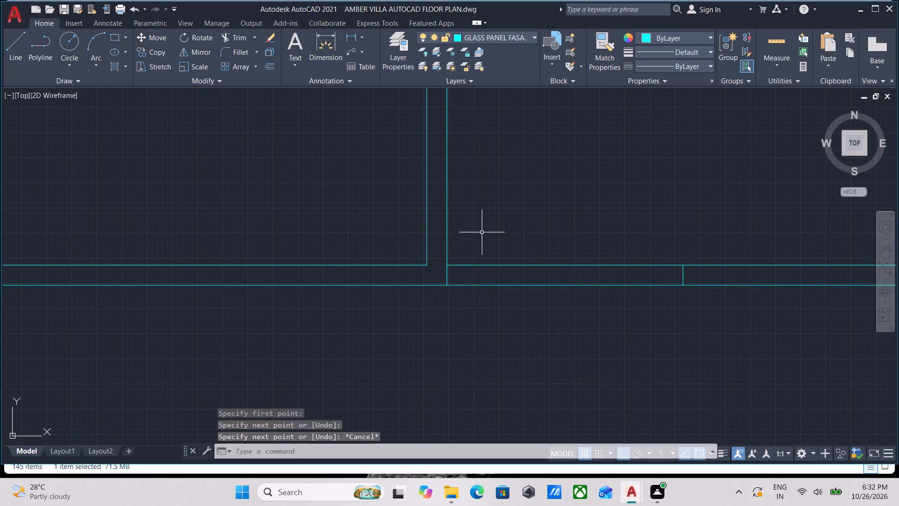
middle_drag(420, 284, 475, 285)
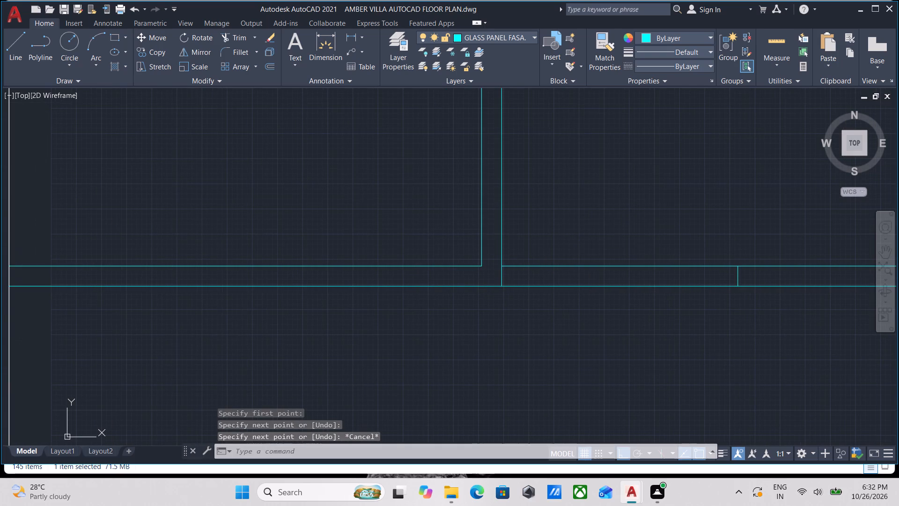
key(l)
key(Return)
click(484, 267)
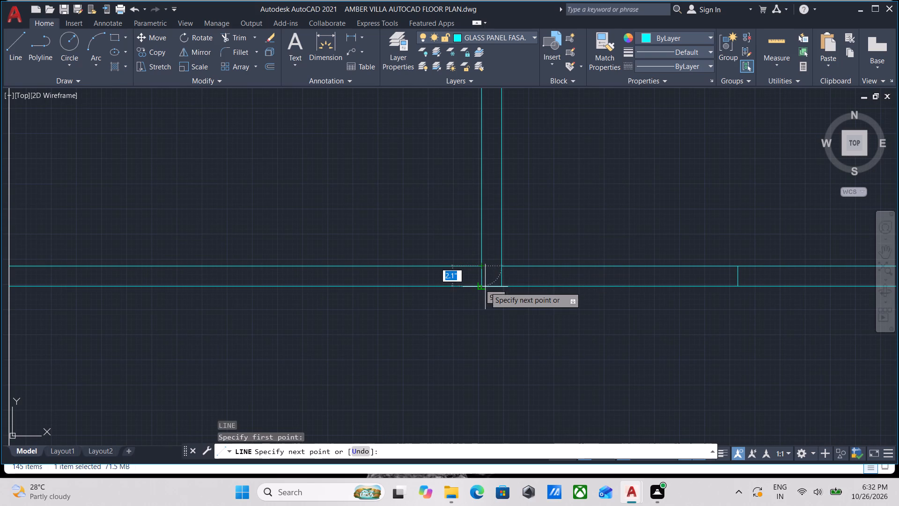
click(485, 287)
key(Escape)
Draw a short vertical line from the midpoint of the upper glass line's west segment down to the lower glass line.
key(l)
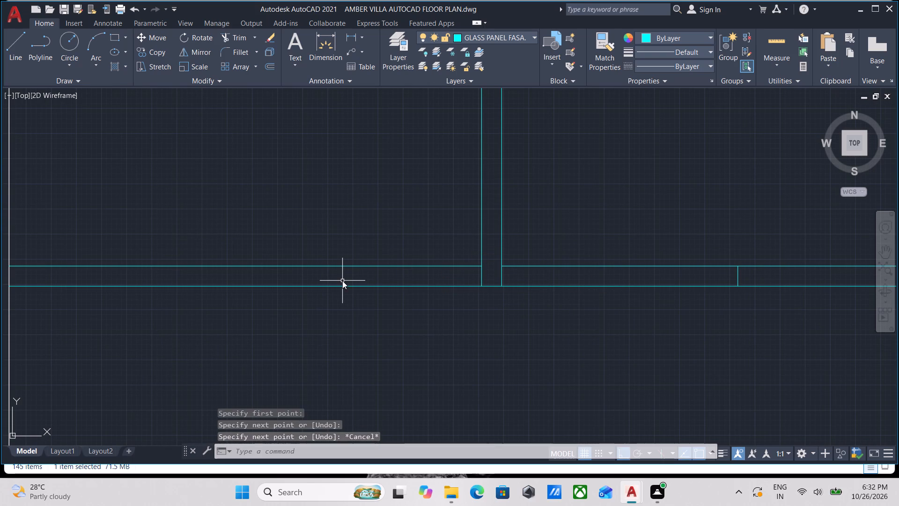
key(Return)
scroll(306, 266, down, 2)
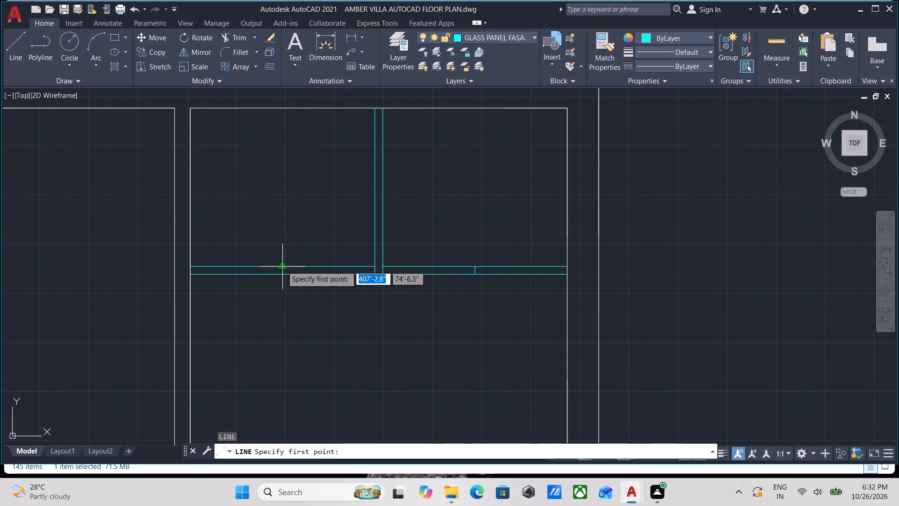
click(282, 266)
click(283, 275)
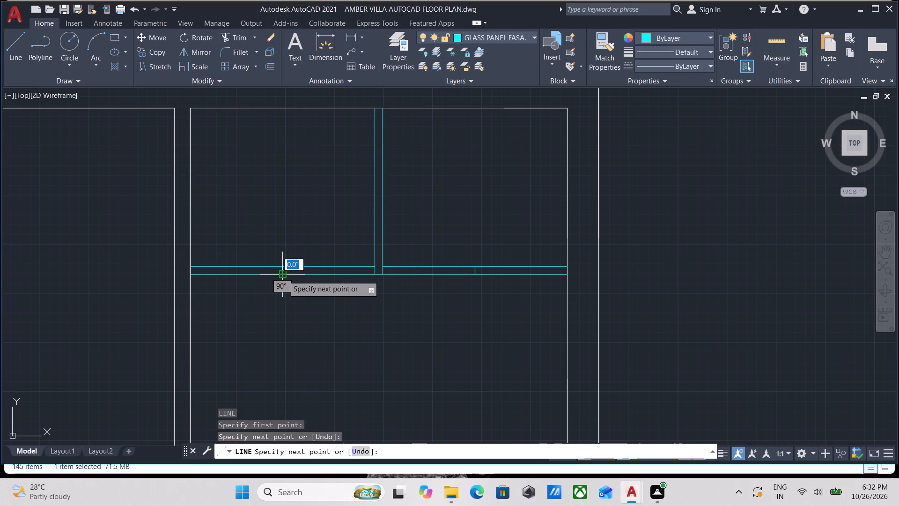
key(Escape)
Draw a horizontal centre line from the west divider's midpoint to the west side of the glass partition junction.
scroll(370, 276, up, 1)
middle_drag(289, 269, 347, 275)
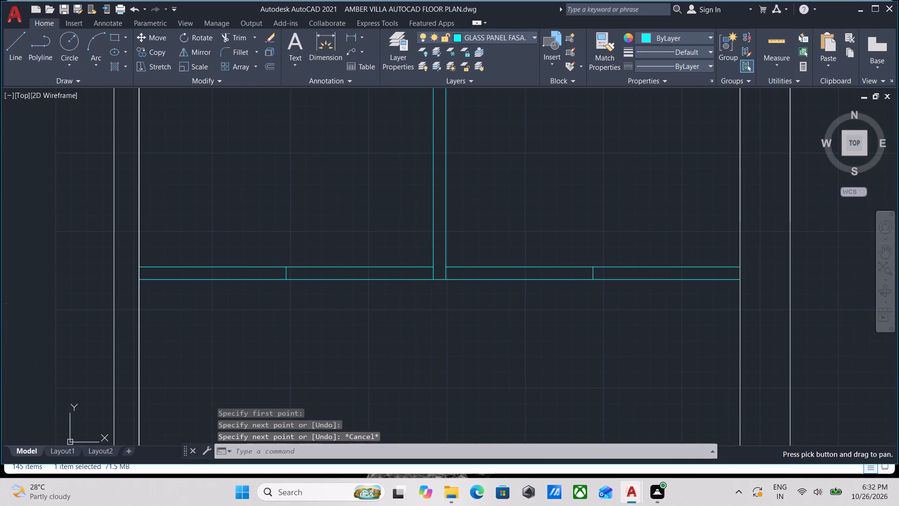
key(l)
key(Return)
click(285, 273)
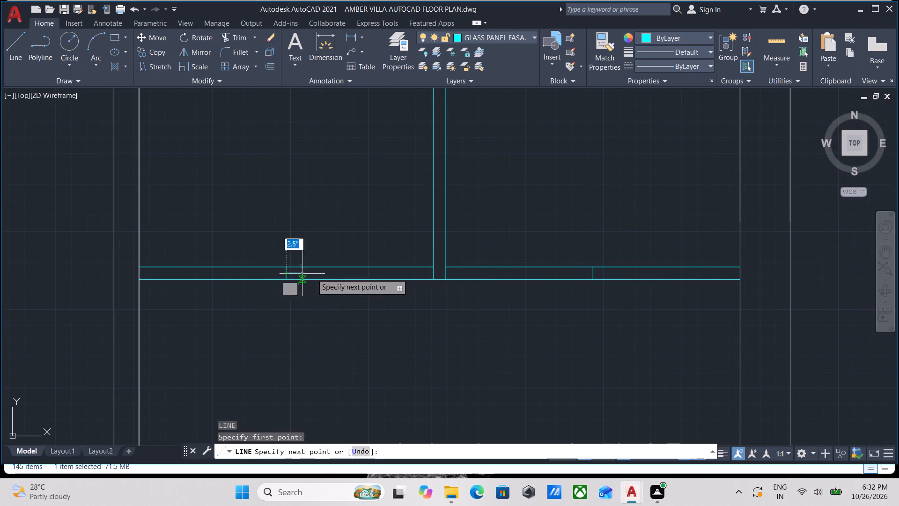
scroll(427, 273, up, 2)
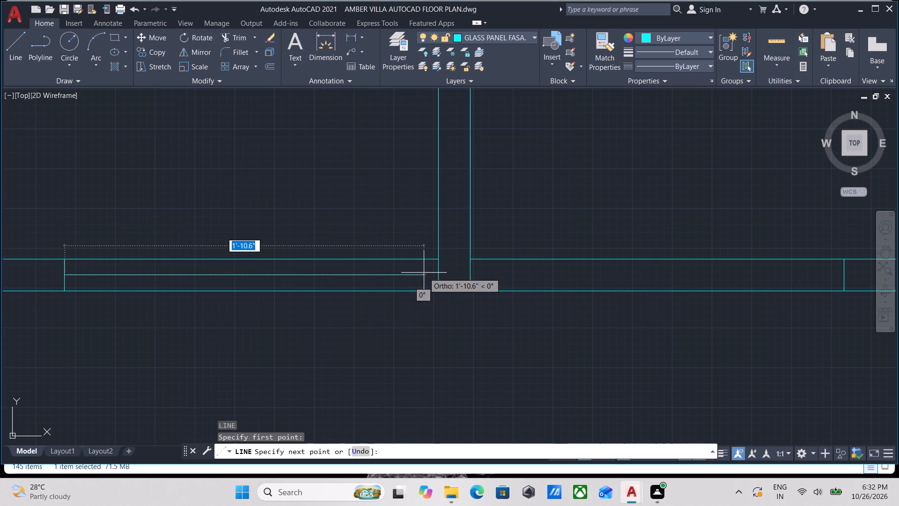
click(437, 275)
key(Escape)
Draw a horizontal centre line from the east side of the glass partition junction to the east divider's midpoint.
scroll(517, 270, down, 1)
middle_drag(517, 270, 453, 272)
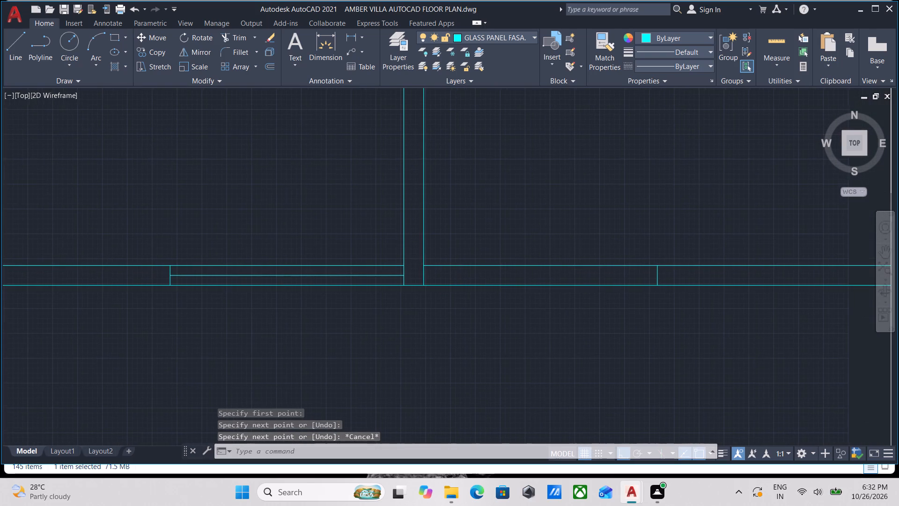
key(l)
key(Return)
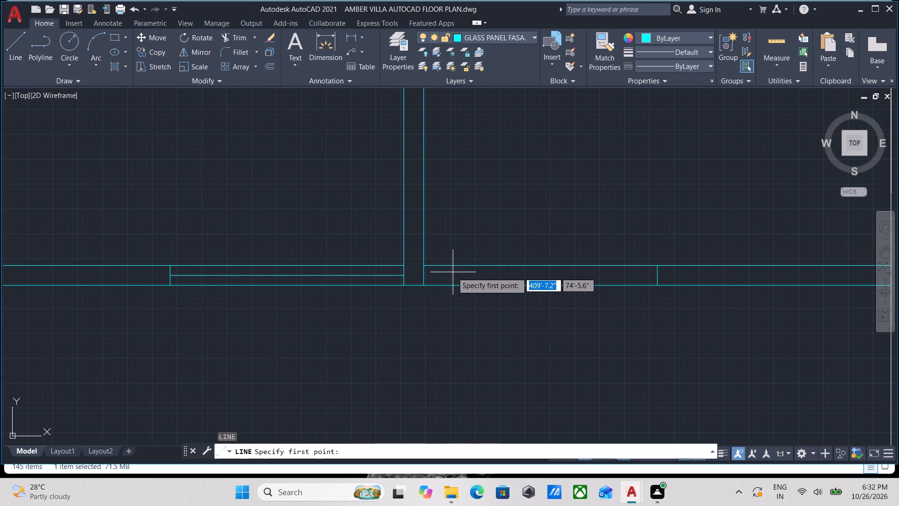
scroll(443, 272, up, 1)
click(408, 275)
middle_drag(617, 273, 413, 270)
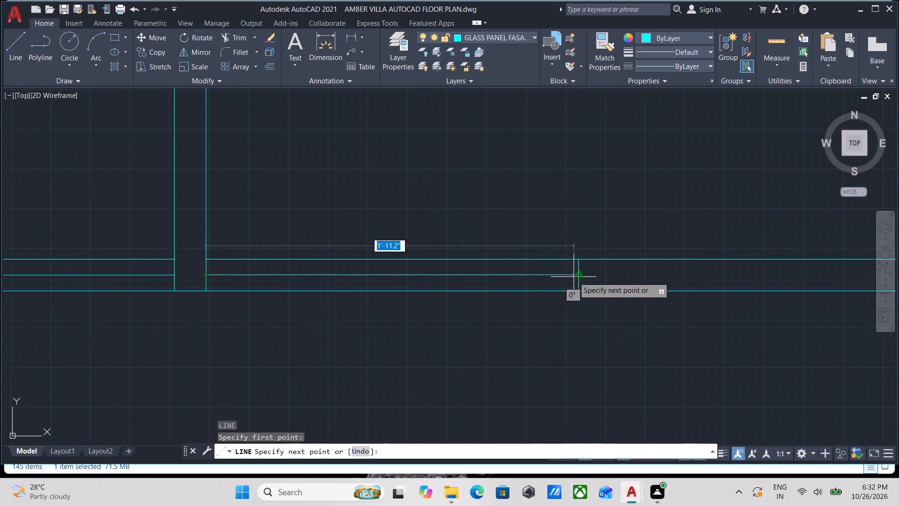
click(581, 276)
key(Escape)
Examine the floor plan around the northeast room, the staircase and the rooms to the south.
scroll(581, 276, down, 4)
middle_drag(541, 322, 552, 290)
scroll(562, 281, down, 2)
middle_click(562, 281)
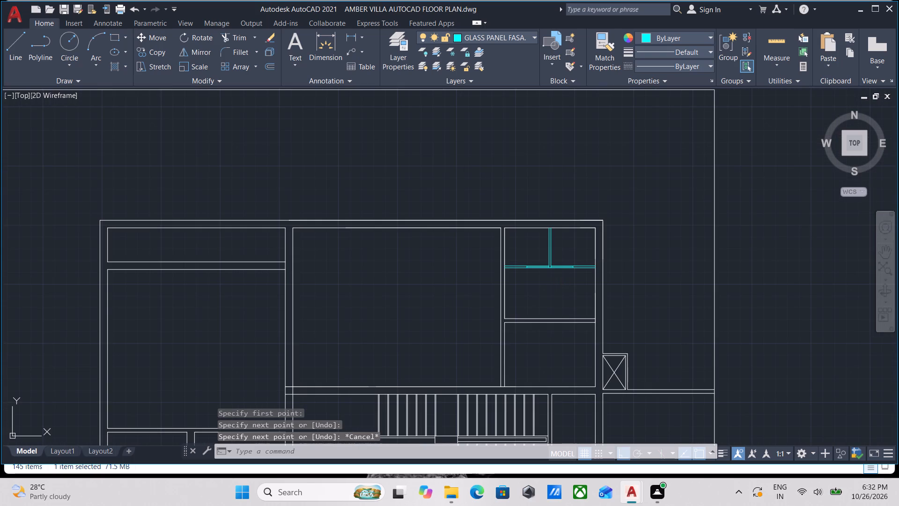
scroll(562, 281, down, 1)
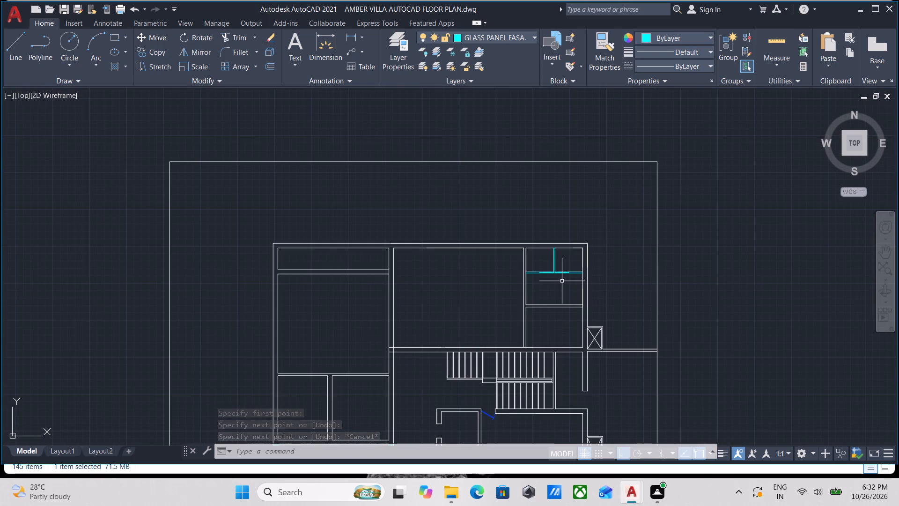
scroll(503, 424, up, 4)
scroll(528, 315, down, 2)
middle_drag(526, 387, 536, 316)
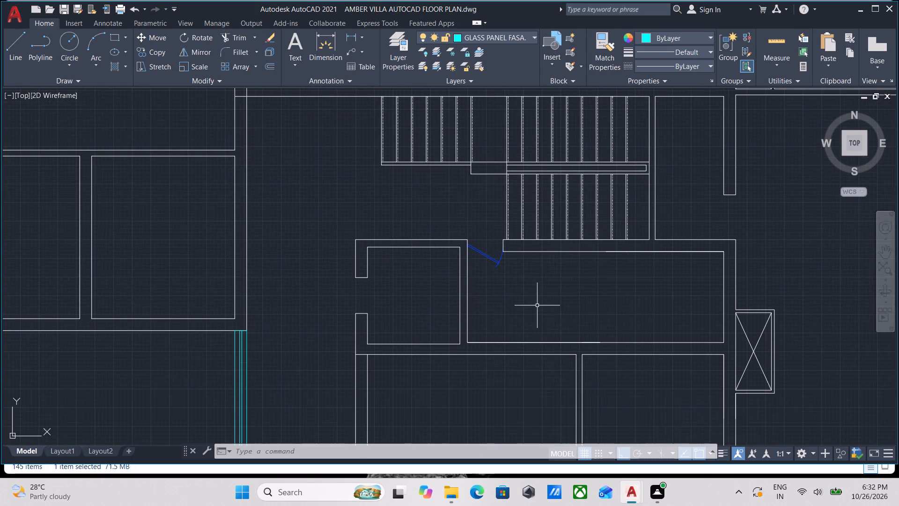
scroll(538, 305, down, 1)
scroll(299, 307, down, 1)
middle_drag(306, 304, 342, 283)
middle_drag(399, 342, 402, 332)
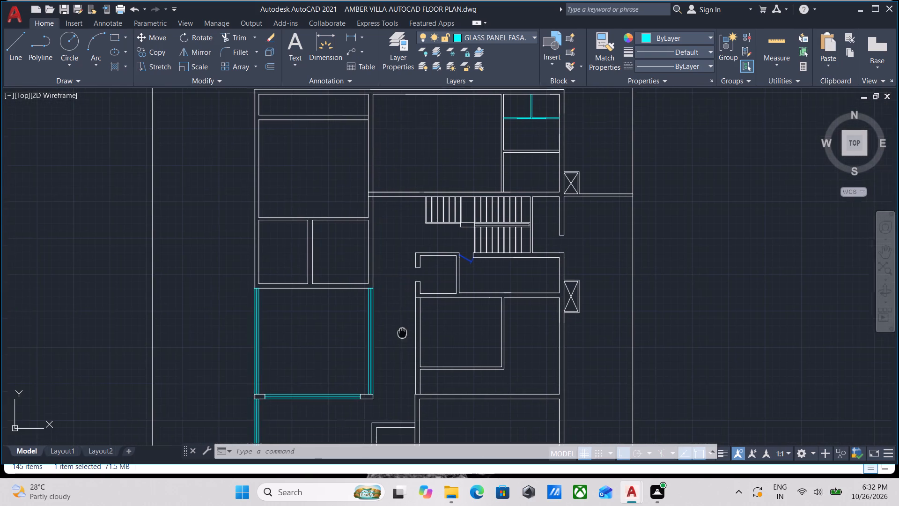
middle_drag(402, 332, 413, 287)
middle_drag(466, 300, 357, 338)
middle_drag(363, 318, 341, 445)
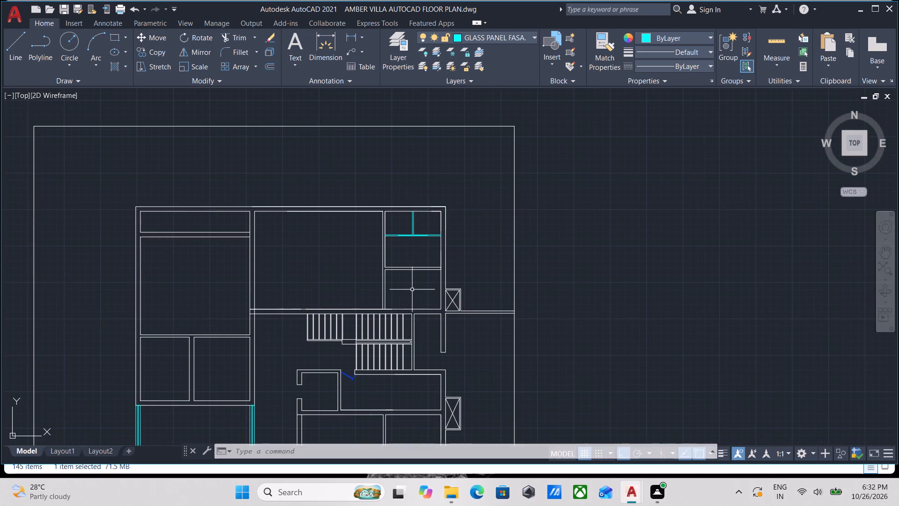
middle_drag(412, 290, 412, 364)
scroll(407, 310, up, 2)
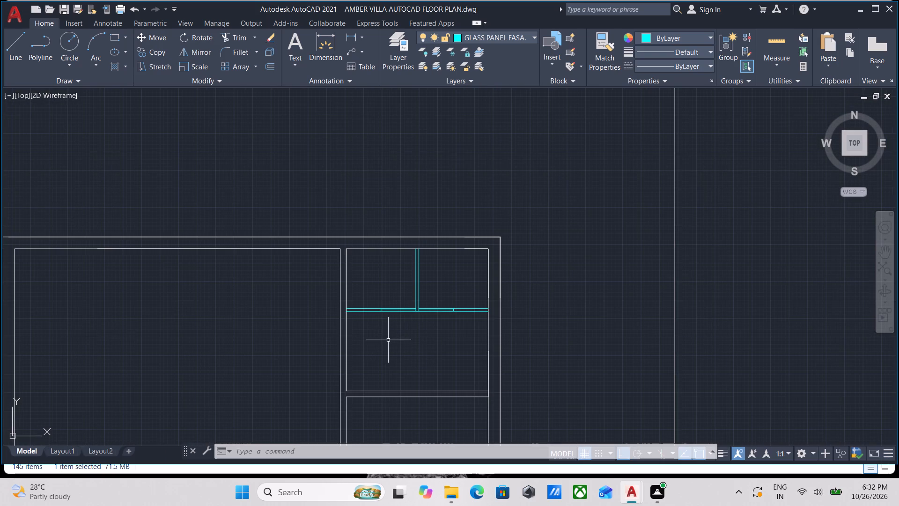
scroll(392, 334, up, 1)
scroll(392, 334, down, 1)
middle_drag(392, 334, 398, 316)
scroll(402, 309, down, 1)
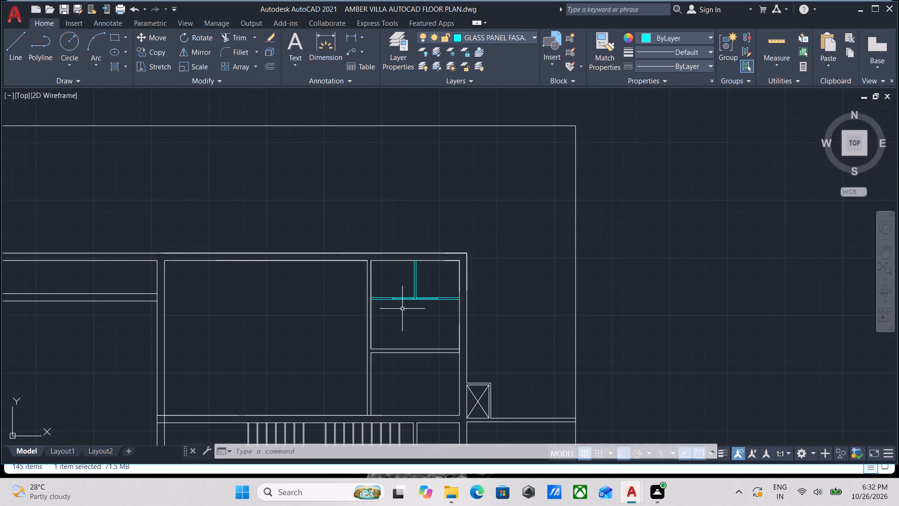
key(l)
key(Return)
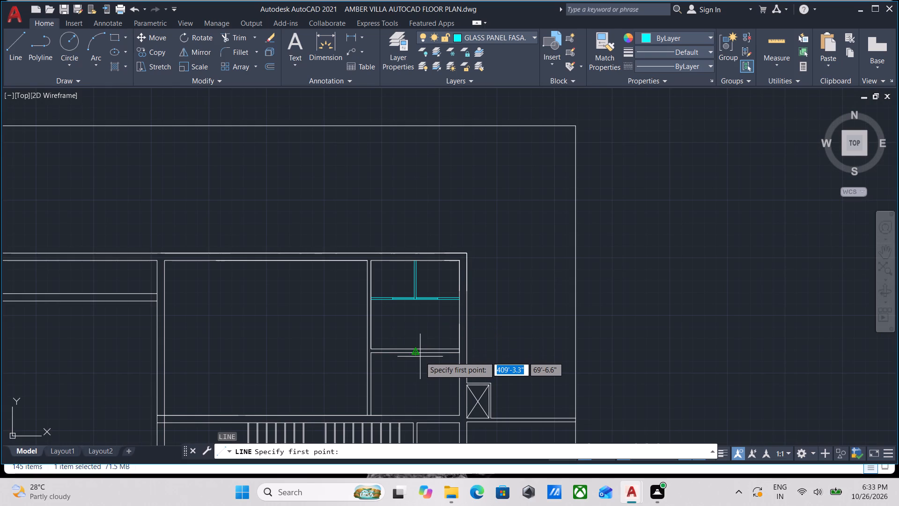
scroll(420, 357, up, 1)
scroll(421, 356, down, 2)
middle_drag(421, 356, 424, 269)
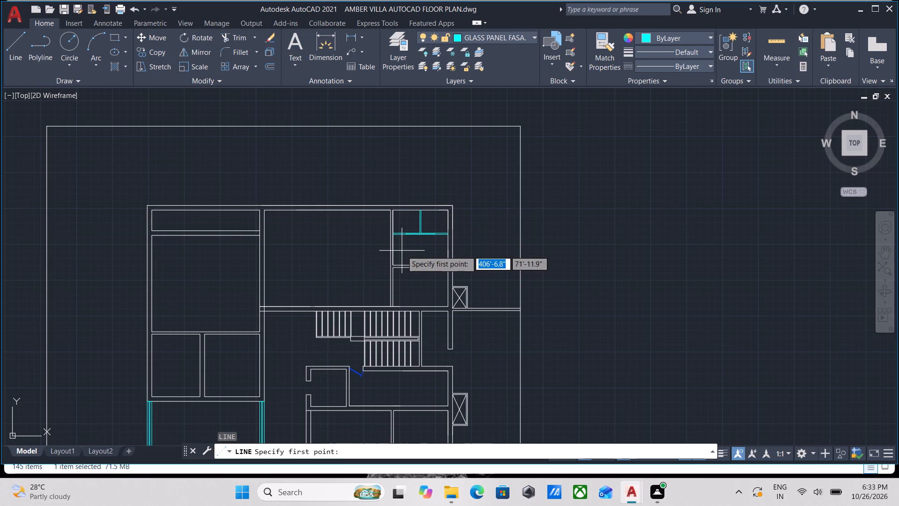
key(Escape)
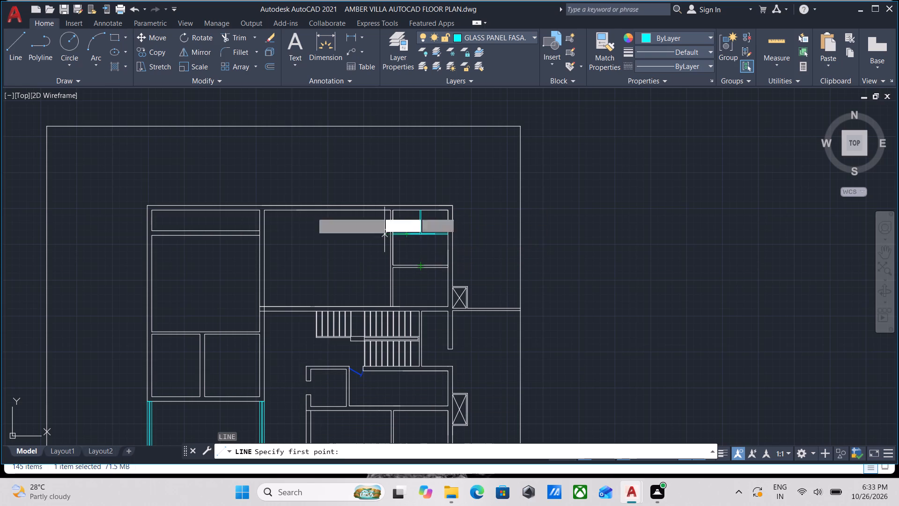
Move the four lines of the L-shaped wall southeast of the lower west glass-panelled room to the GLASS PANEL FASADE layer.
scroll(277, 216, down, 1)
middle_drag(277, 216, 317, 177)
scroll(277, 364, up, 1)
middle_drag(281, 358, 289, 327)
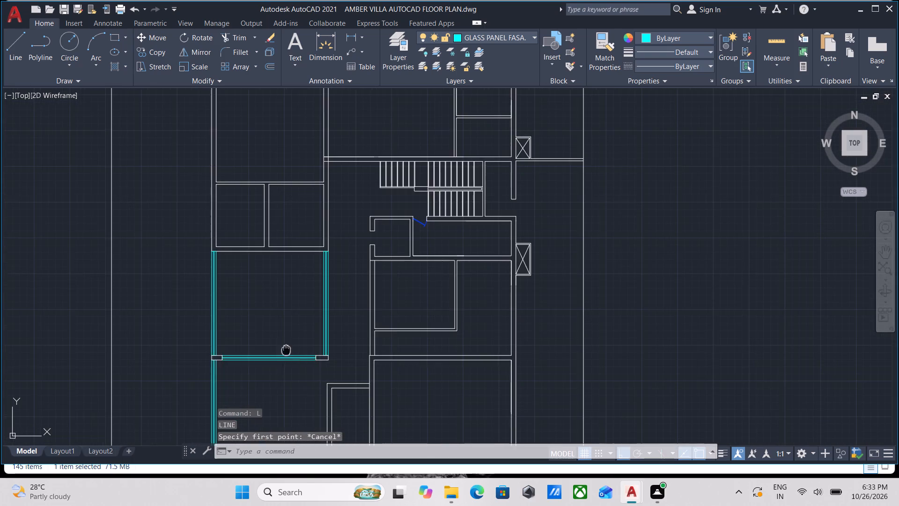
middle_drag(289, 327, 312, 253)
scroll(340, 258, up, 2)
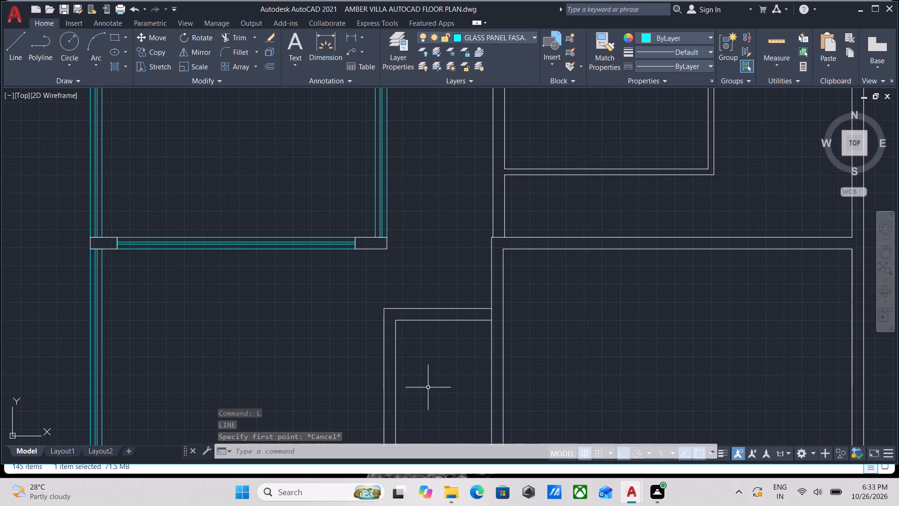
click(466, 374)
click(361, 291)
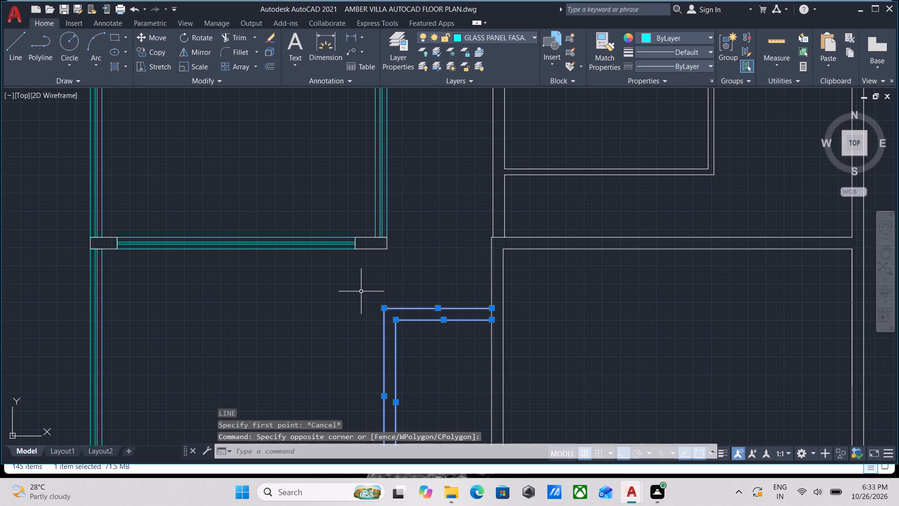
middle_drag(447, 228, 410, 287)
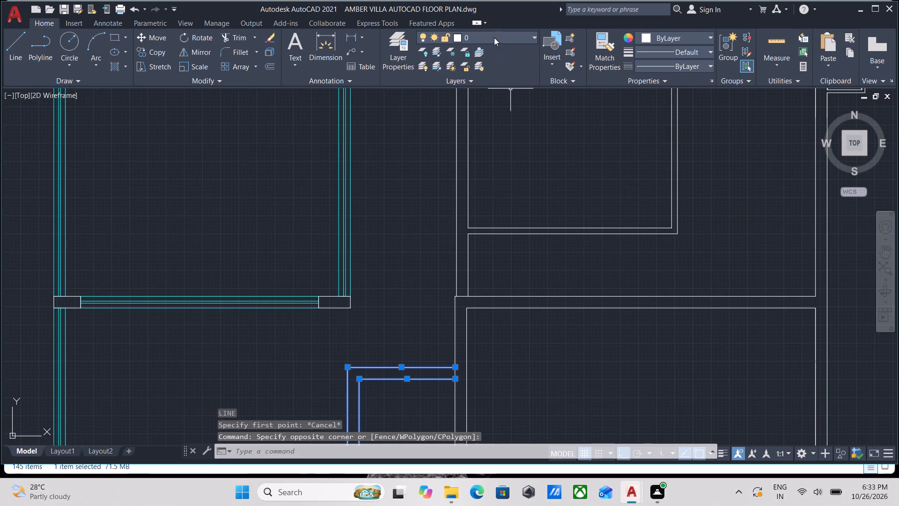
click(493, 32)
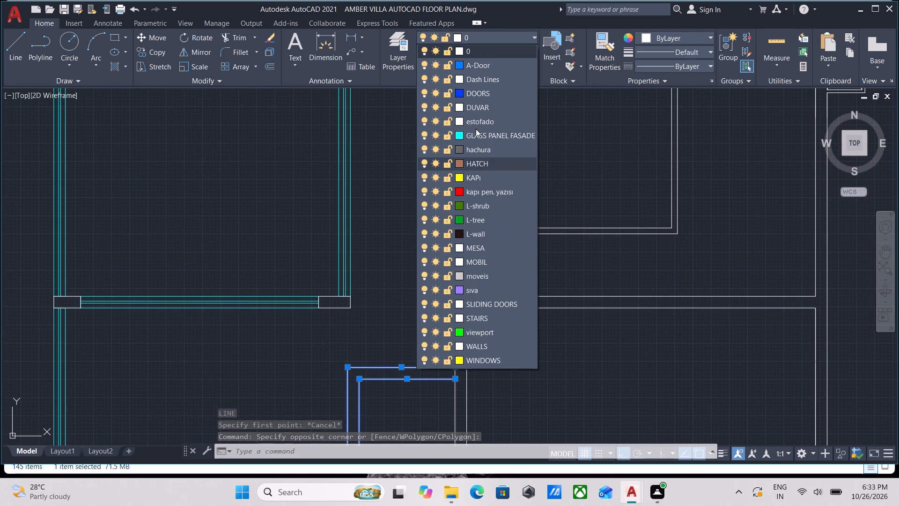
click(478, 133)
scroll(381, 322, down, 2)
middle_drag(381, 322, 398, 279)
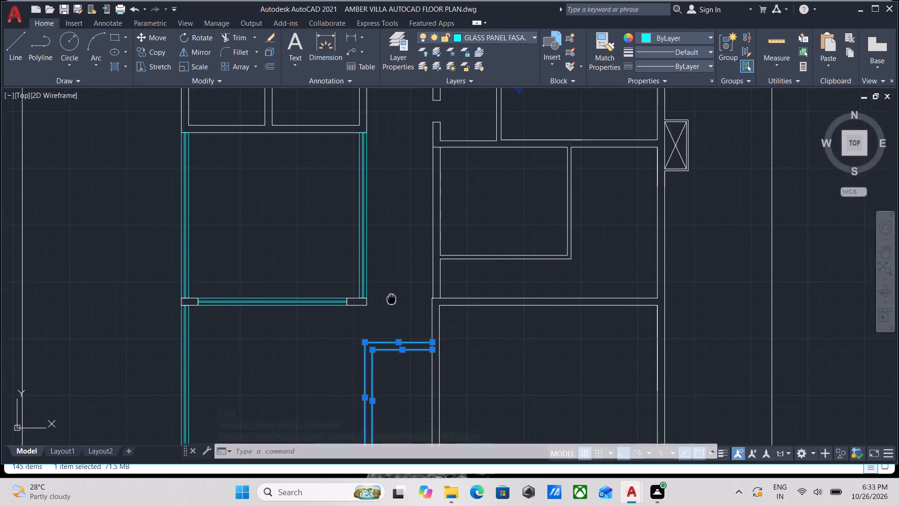
middle_drag(398, 279, 408, 236)
scroll(397, 313, up, 1)
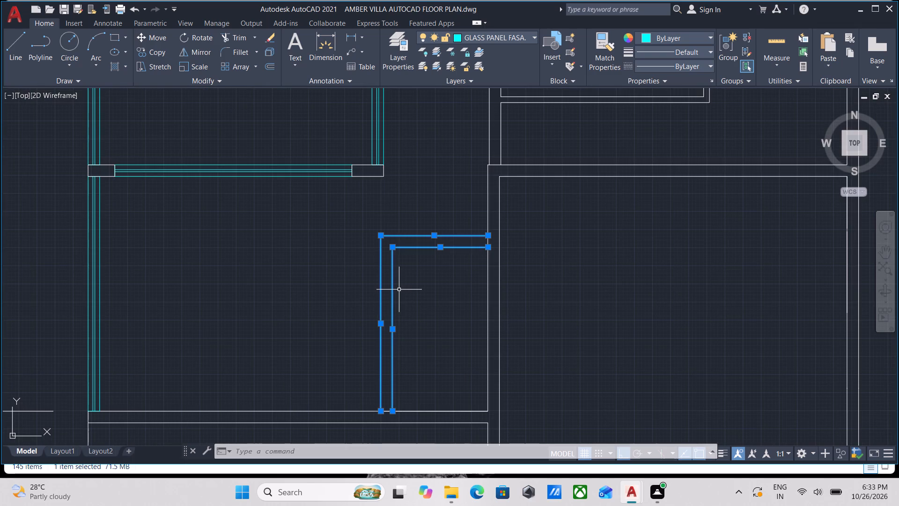
key(Escape)
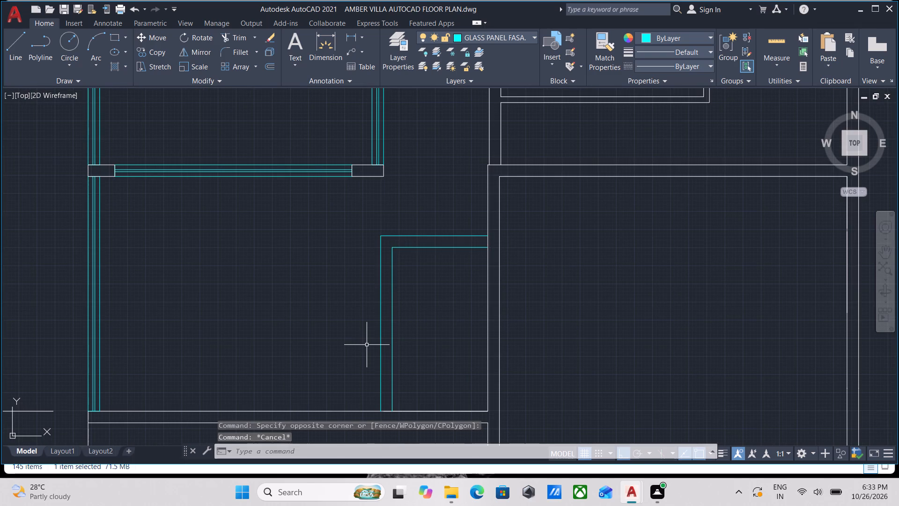
Draw a vertical centre line midway between the L-shaped glass wall's vertical lines, from their south ends up to its outer top line.
key(l)
key(Return)
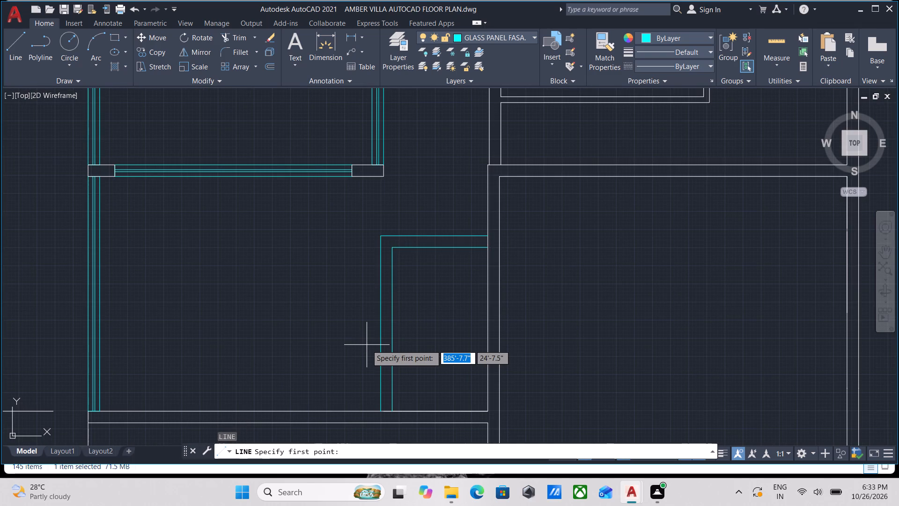
text(M2)
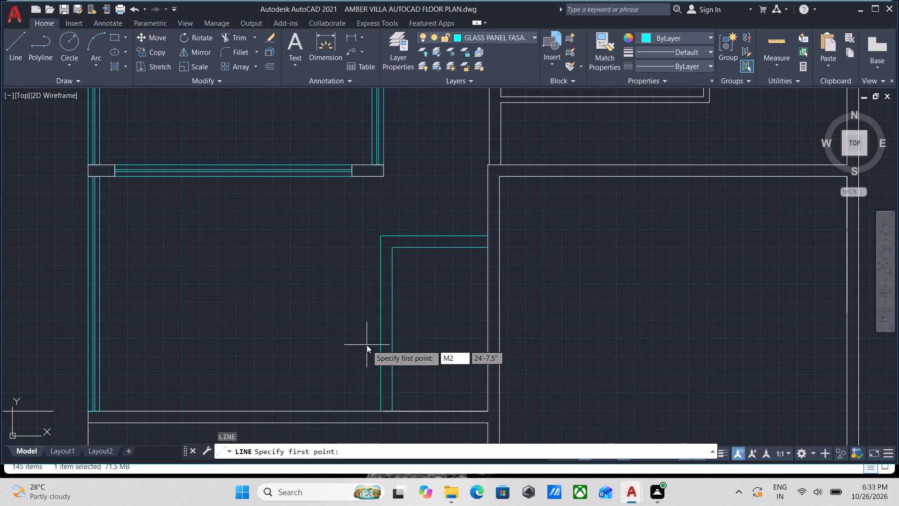
key(p)
key(Return)
scroll(383, 405, up, 1)
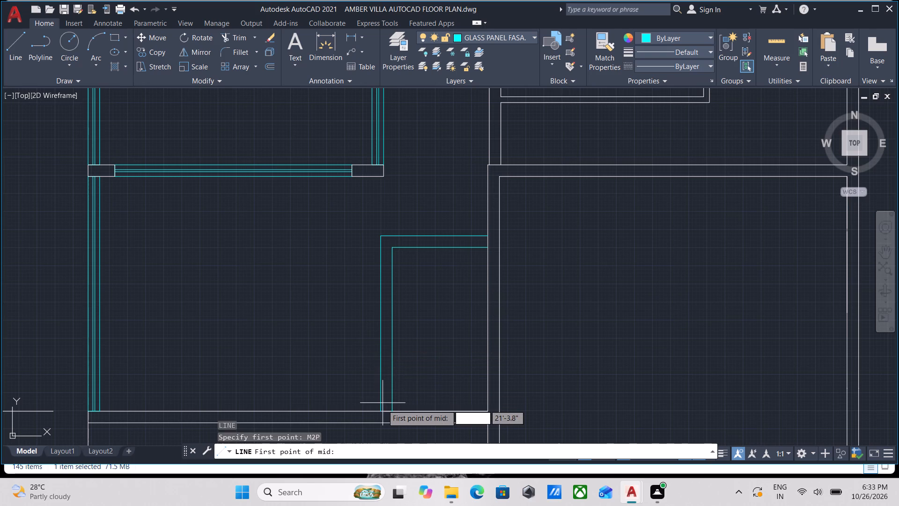
scroll(383, 405, up, 2)
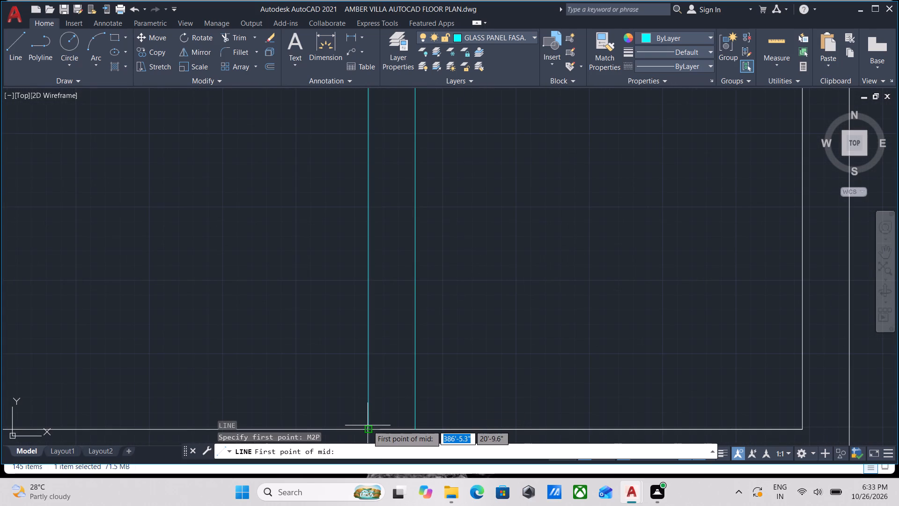
click(368, 425)
click(415, 426)
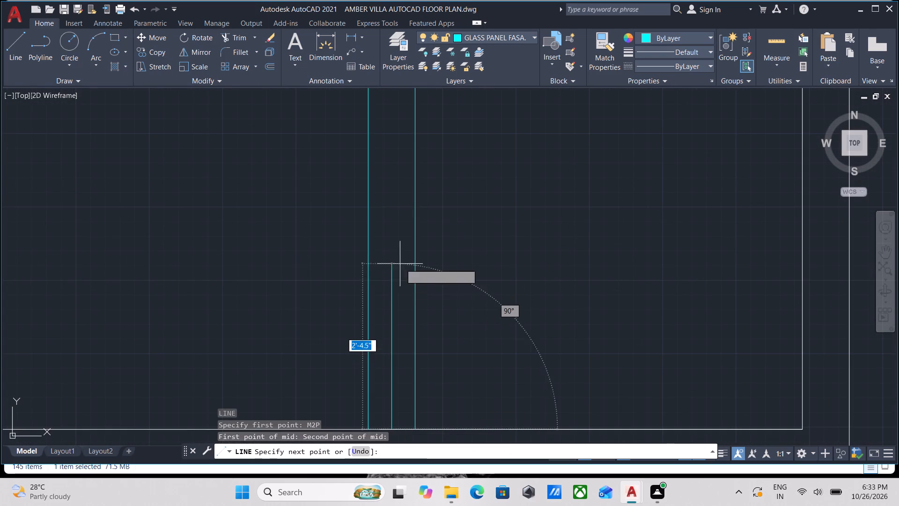
scroll(401, 261, down, 2)
middle_drag(401, 261, 395, 404)
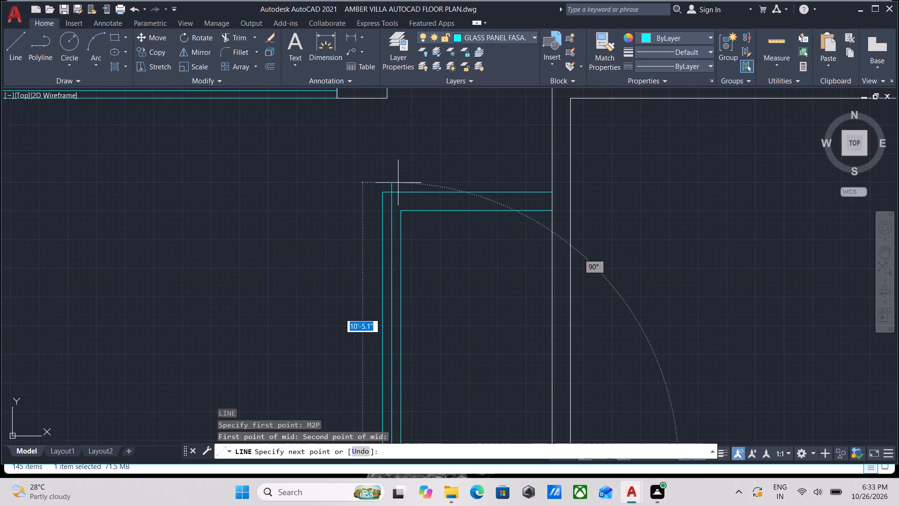
click(392, 192)
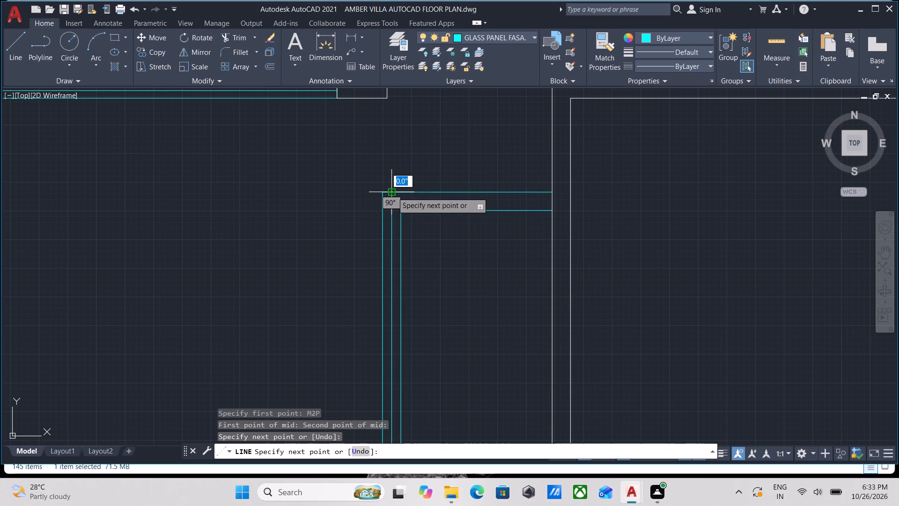
key(Escape)
Draw a horizontal centre line about 5'-6" long between the L-shaped glass wall's top lines, ending west at the vertical centre line.
key(l)
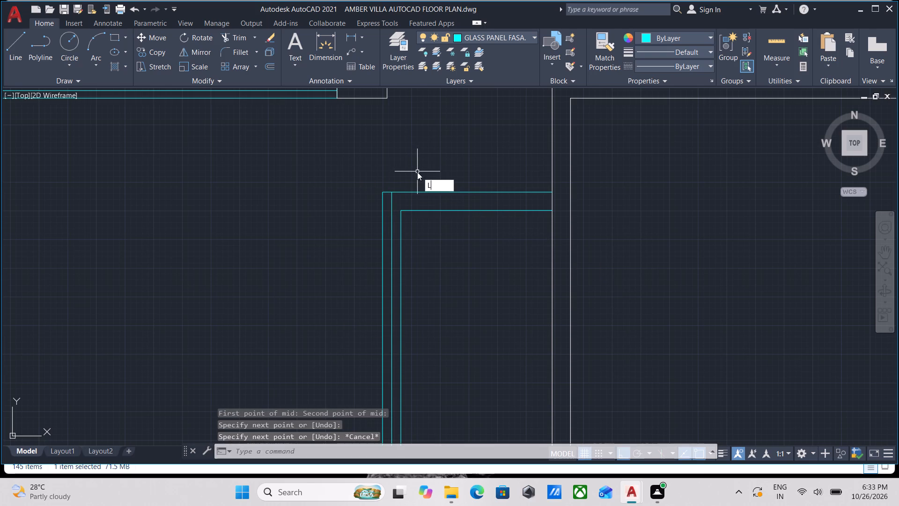
key(Return)
text(M2)
key(p)
key(Return)
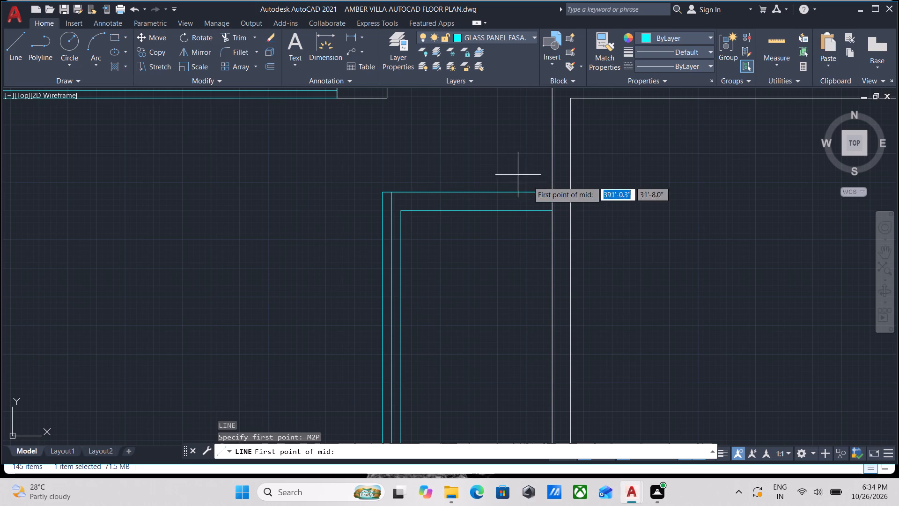
scroll(539, 192, up, 2)
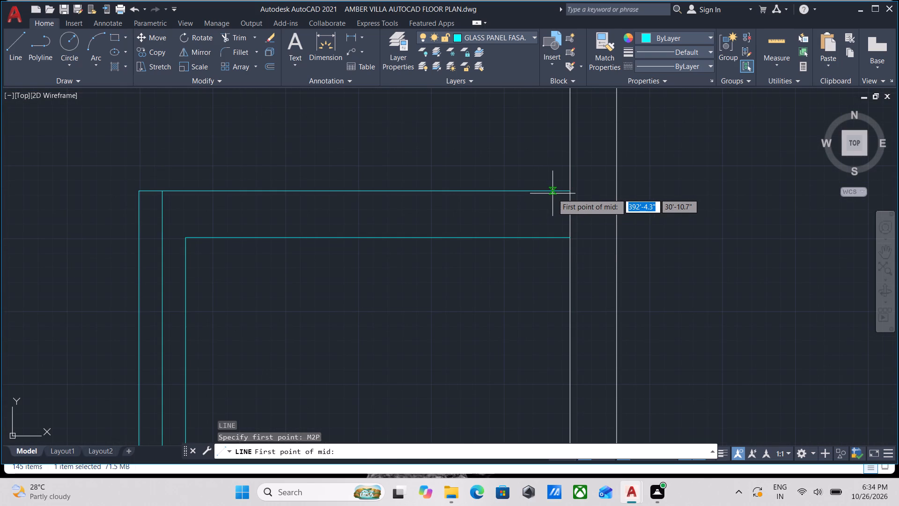
click(553, 193)
click(542, 236)
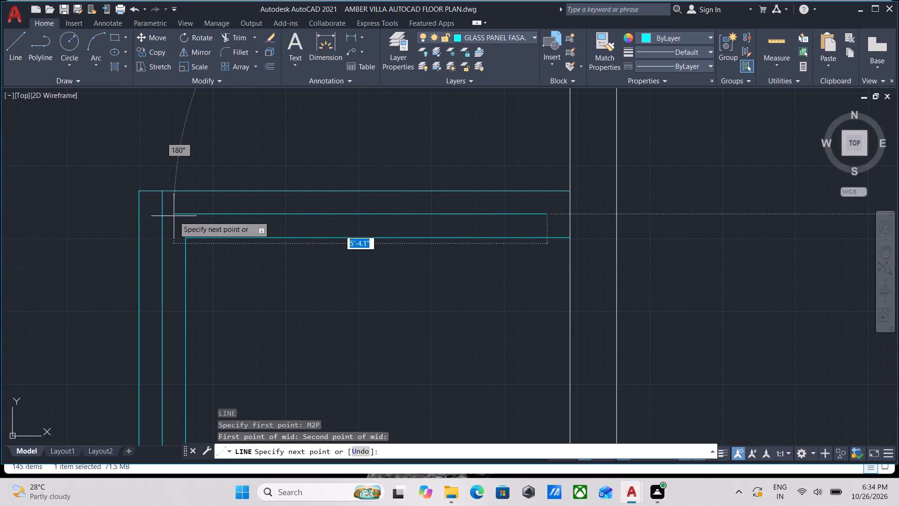
click(161, 214)
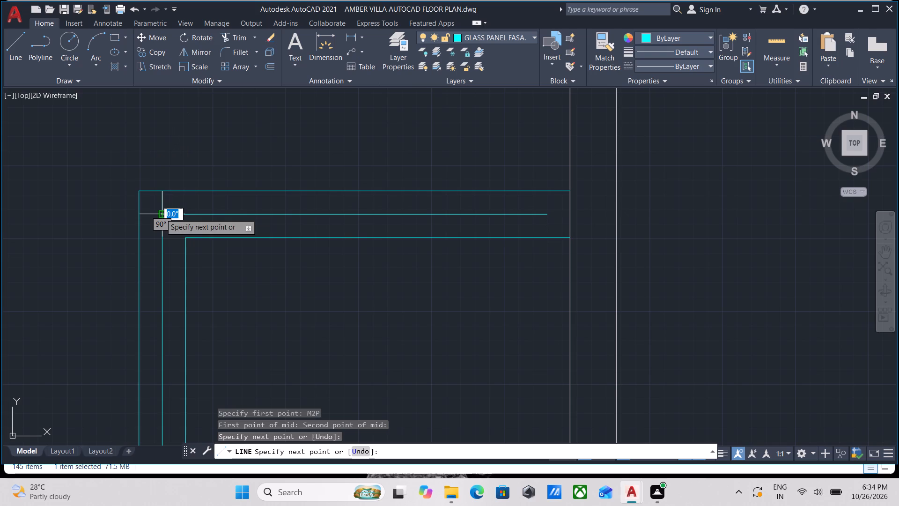
key(Escape)
Stretch the east end of the horizontal centre line to meet the adjoining wall's west face.
middle_drag(412, 236, 316, 242)
click(431, 229)
click(410, 211)
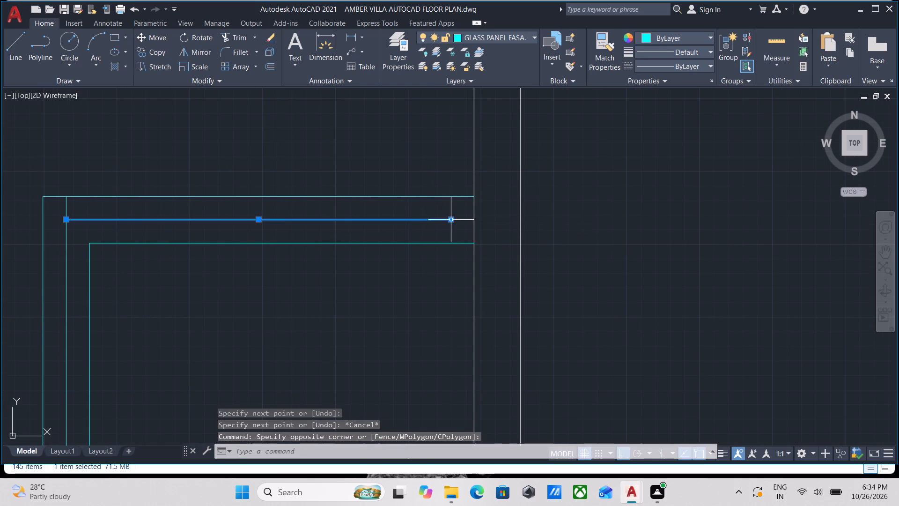
scroll(458, 223, up, 2)
click(439, 215)
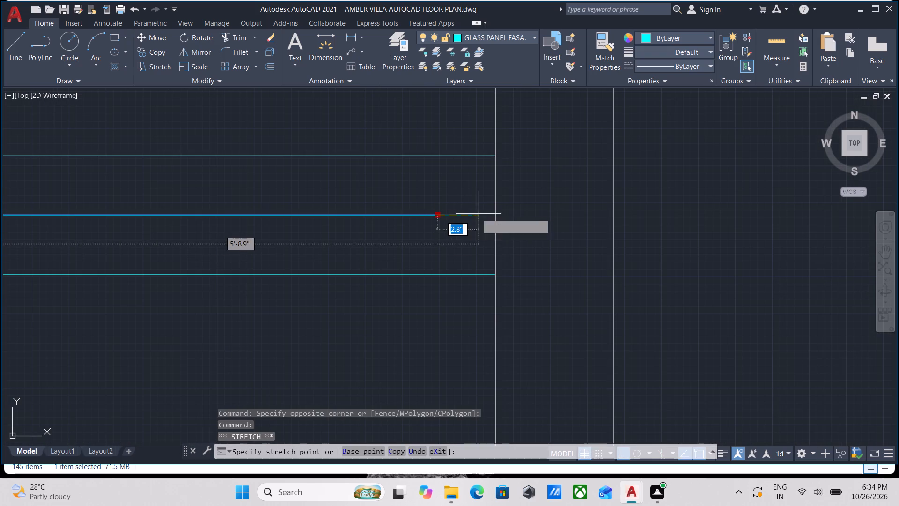
click(495, 215)
key(Escape)
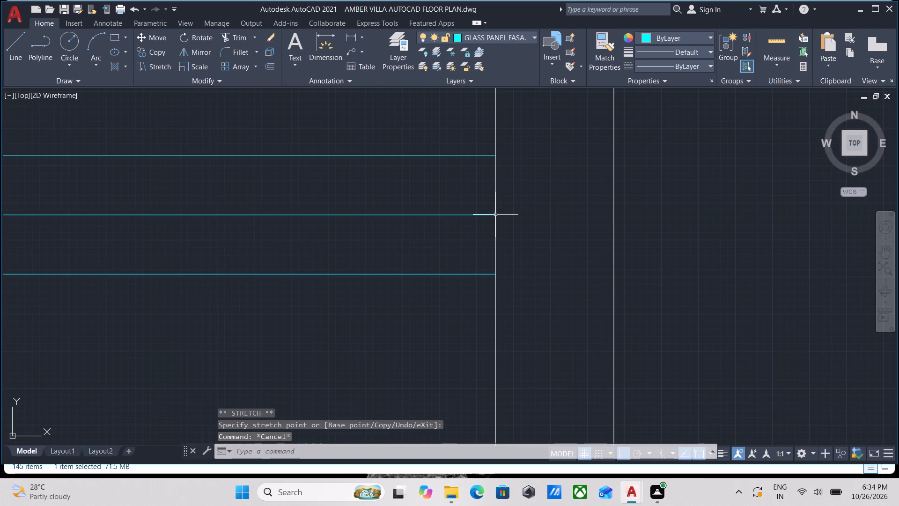
Trim the stub of the vertical centre line above the horizontal centre line at the glass wall's corner.
scroll(258, 230, down, 2)
middle_drag(258, 230, 426, 221)
scroll(222, 193, down, 1)
middle_drag(222, 193, 339, 223)
scroll(263, 225, up, 1)
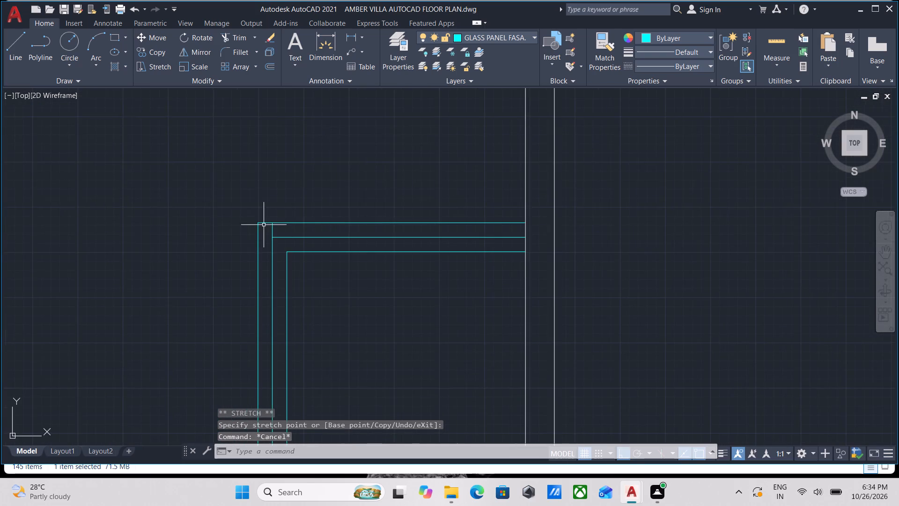
text(TR)
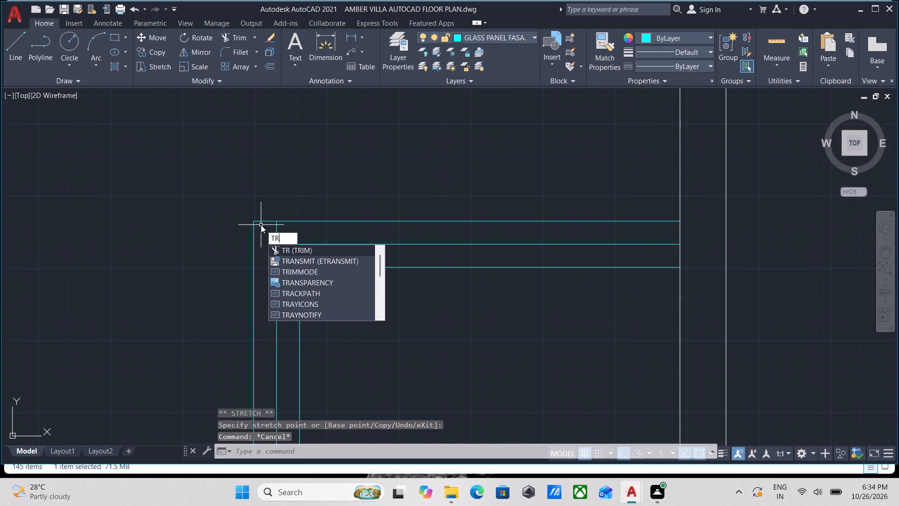
key(Return)
click(282, 233)
click(268, 232)
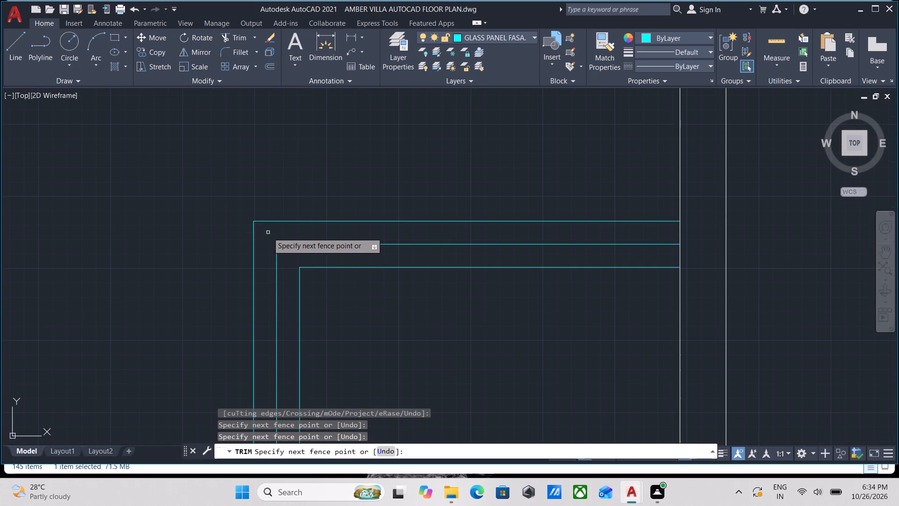
key(Escape)
Examine the whole floor plan, then the northeast rooms and the area around the staircase.
scroll(311, 227, down, 3)
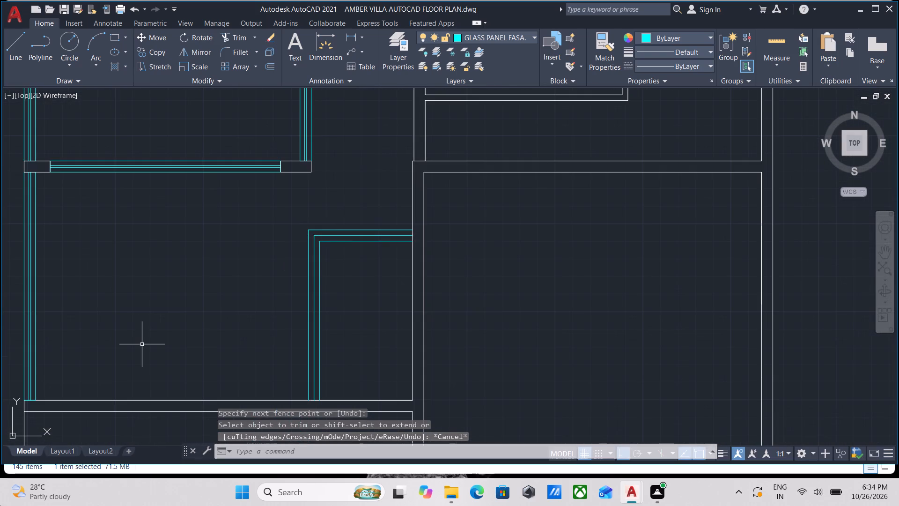
scroll(386, 293, down, 2)
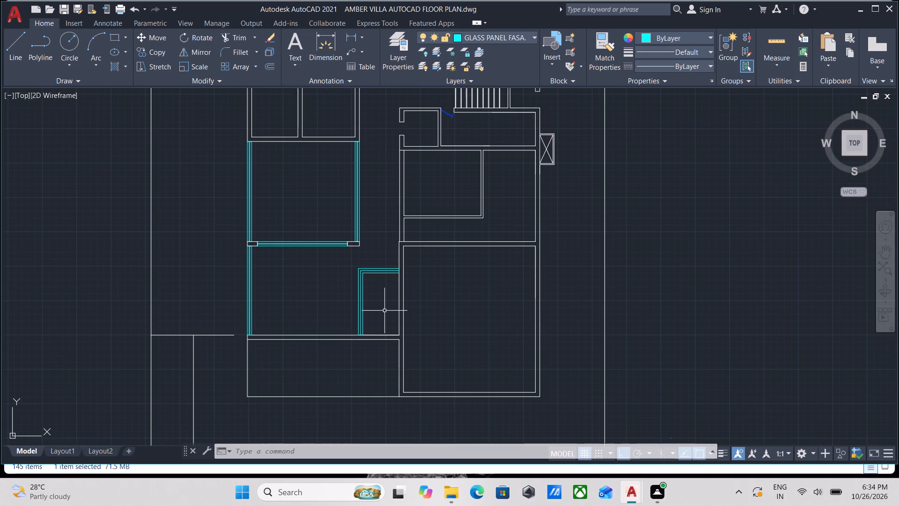
scroll(506, 247, down, 1)
middle_drag(506, 247, 489, 296)
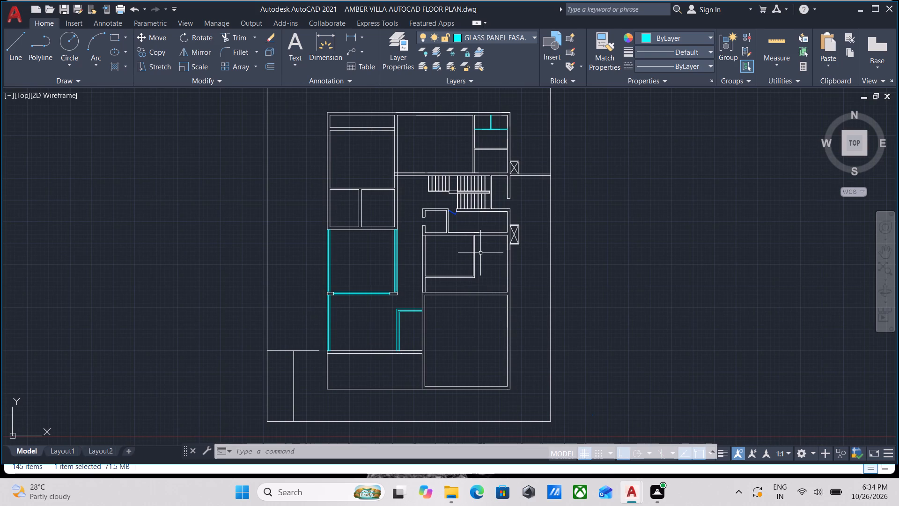
scroll(470, 136, up, 3)
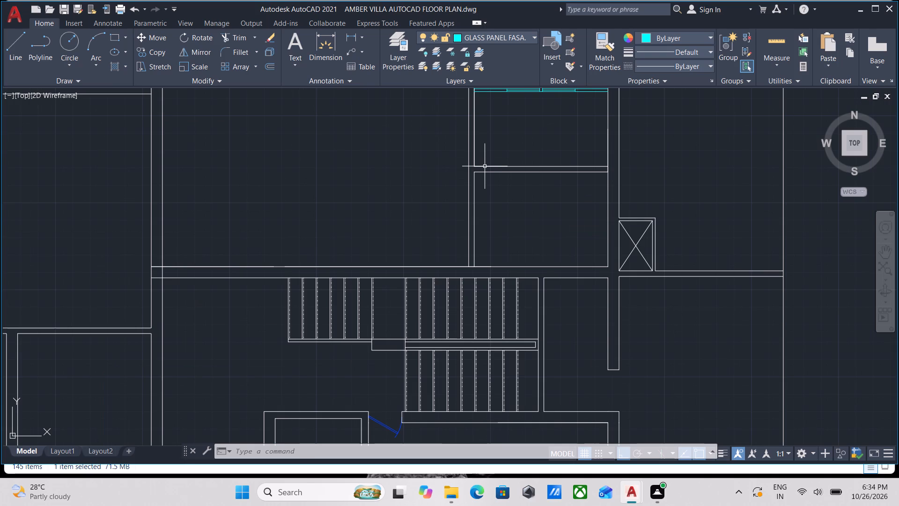
scroll(519, 180, up, 1)
scroll(492, 194, down, 1)
middle_drag(492, 197, 507, 248)
scroll(507, 248, down, 1)
middle_drag(507, 248, 516, 284)
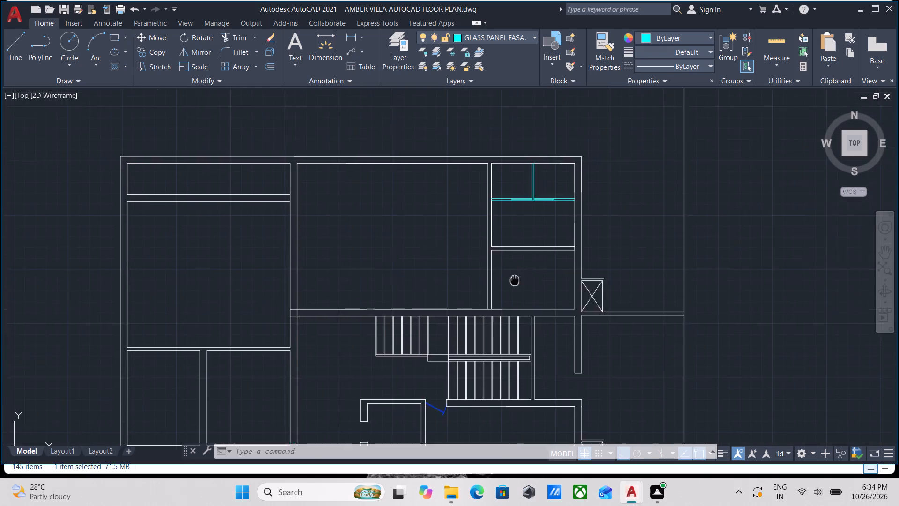
middle_drag(516, 284, 519, 290)
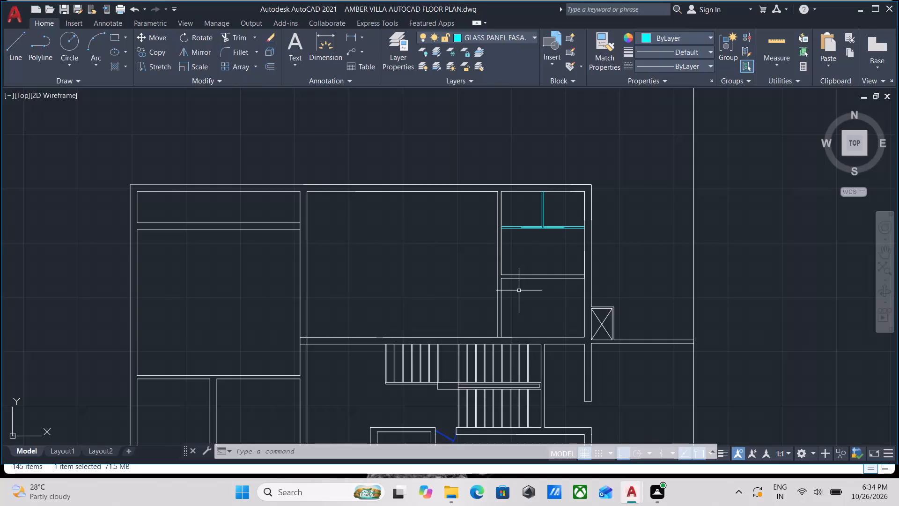
scroll(505, 313, up, 2)
scroll(506, 312, down, 2)
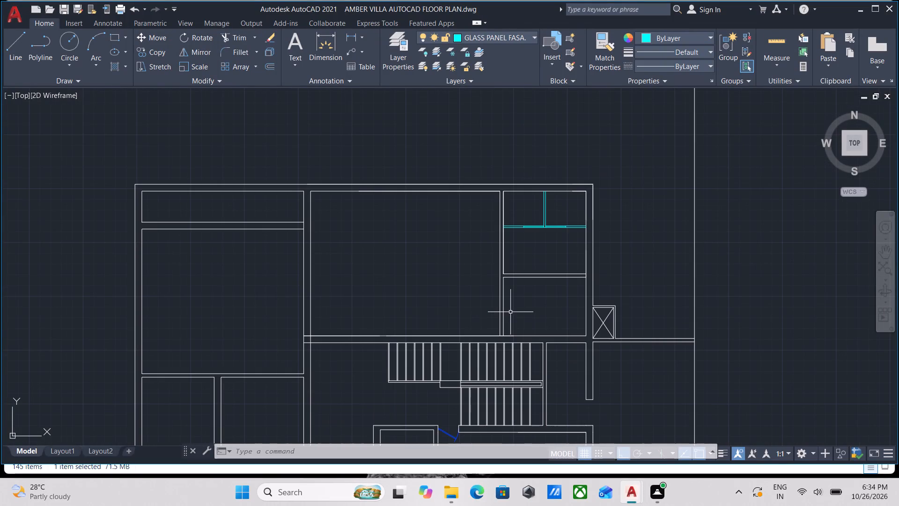
scroll(510, 349, up, 2)
scroll(516, 268, down, 1)
middle_drag(516, 268, 514, 295)
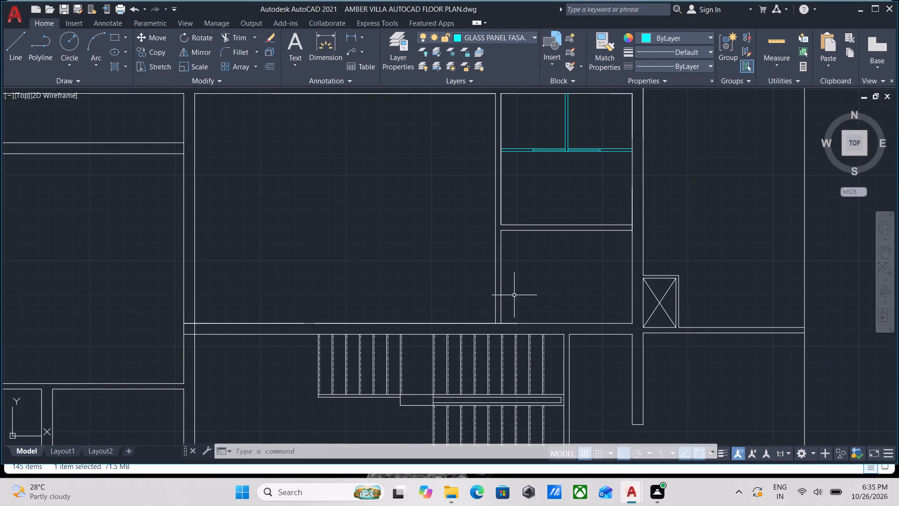
scroll(523, 272, down, 1)
middle_drag(523, 272, 522, 301)
scroll(522, 301, up, 1)
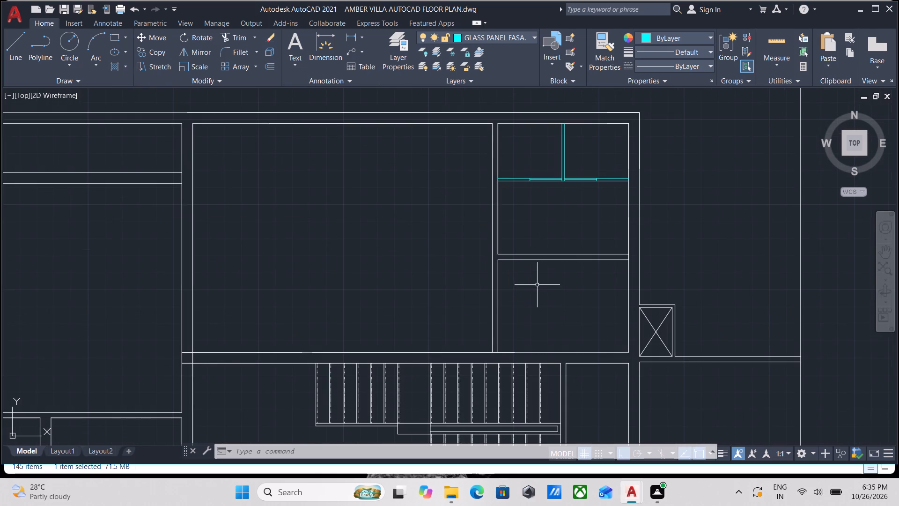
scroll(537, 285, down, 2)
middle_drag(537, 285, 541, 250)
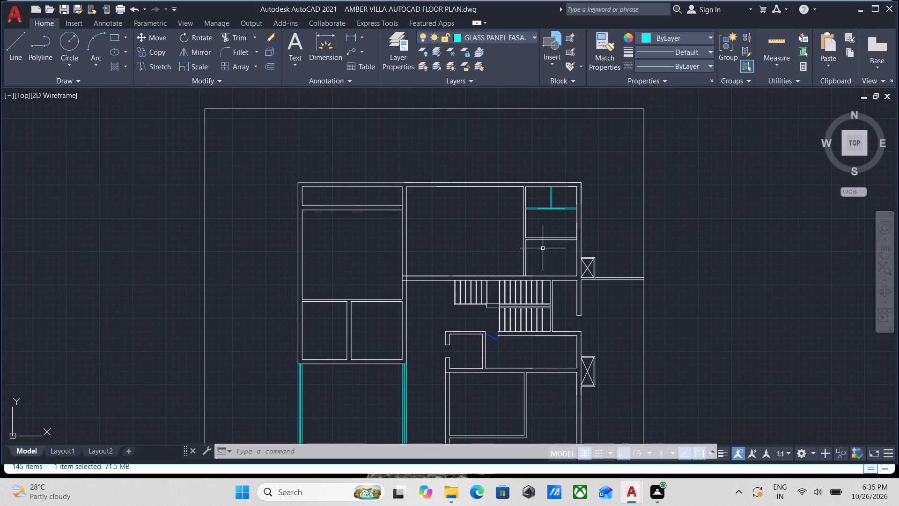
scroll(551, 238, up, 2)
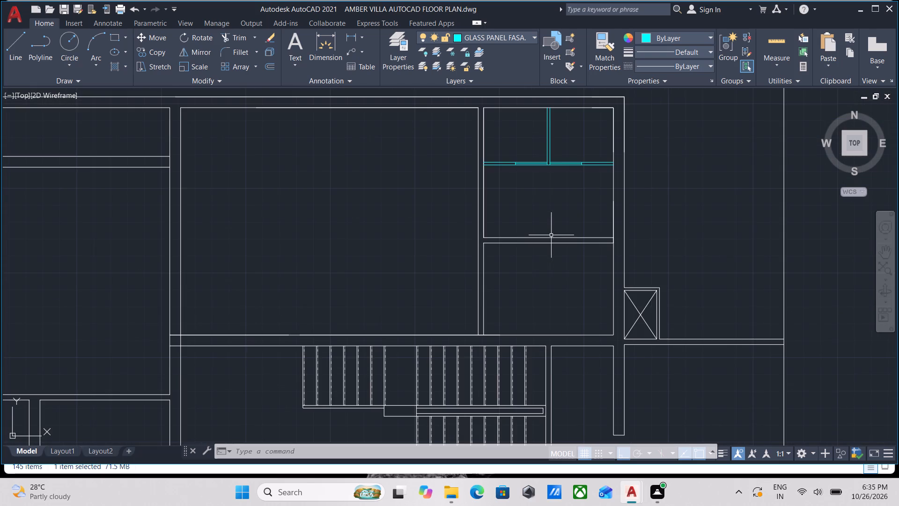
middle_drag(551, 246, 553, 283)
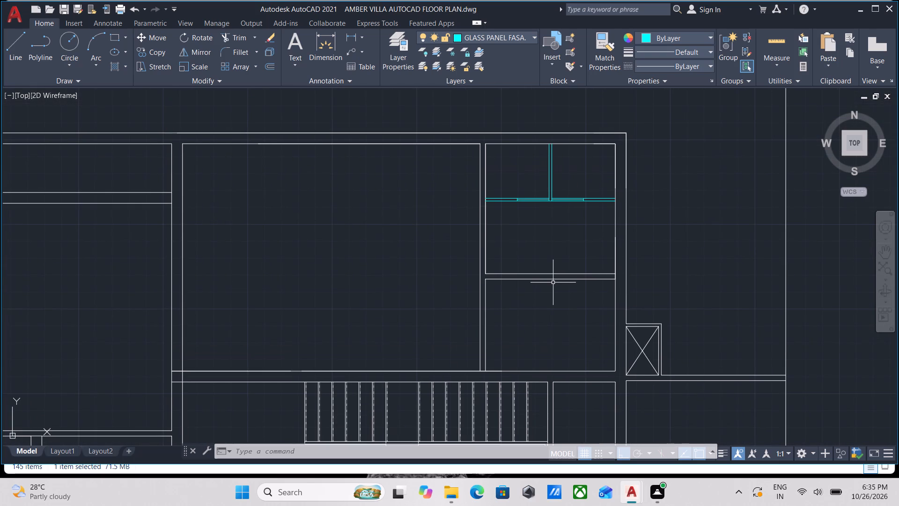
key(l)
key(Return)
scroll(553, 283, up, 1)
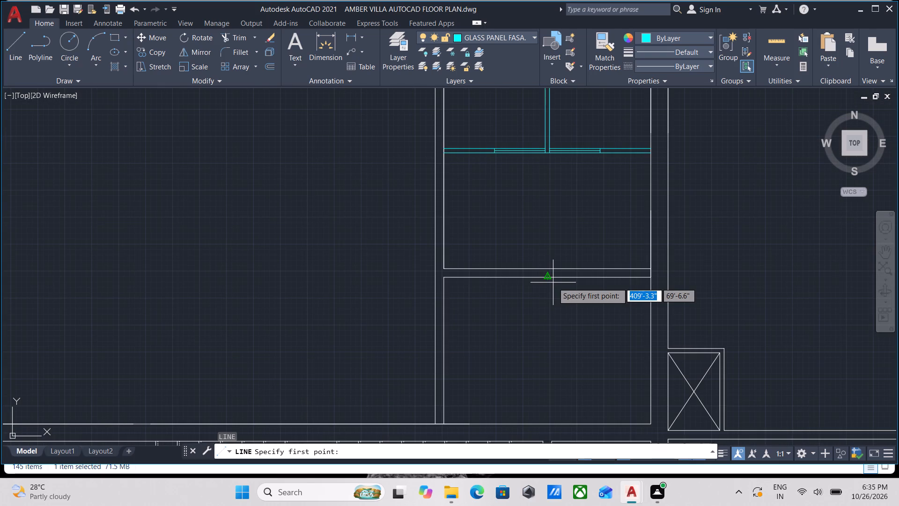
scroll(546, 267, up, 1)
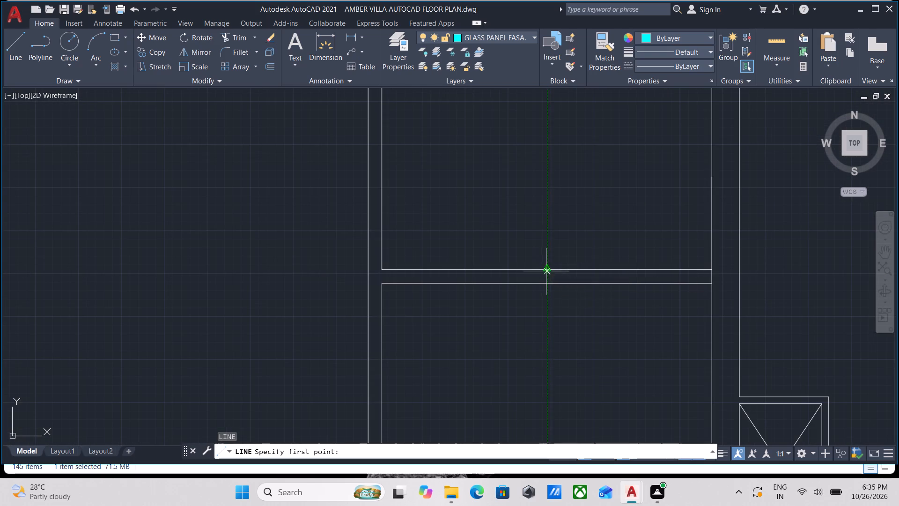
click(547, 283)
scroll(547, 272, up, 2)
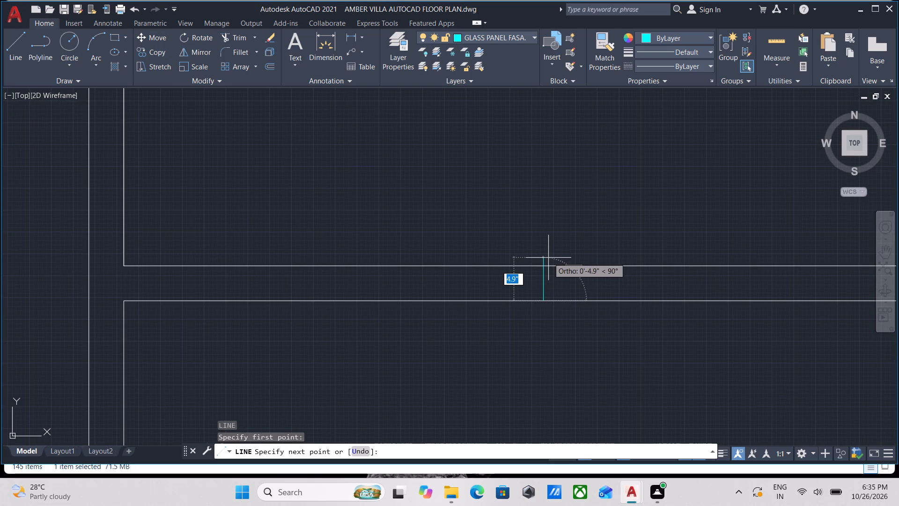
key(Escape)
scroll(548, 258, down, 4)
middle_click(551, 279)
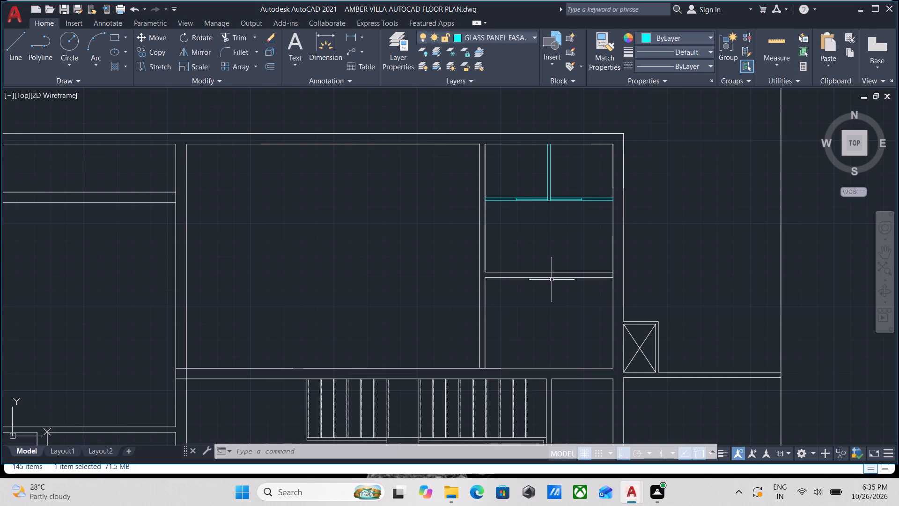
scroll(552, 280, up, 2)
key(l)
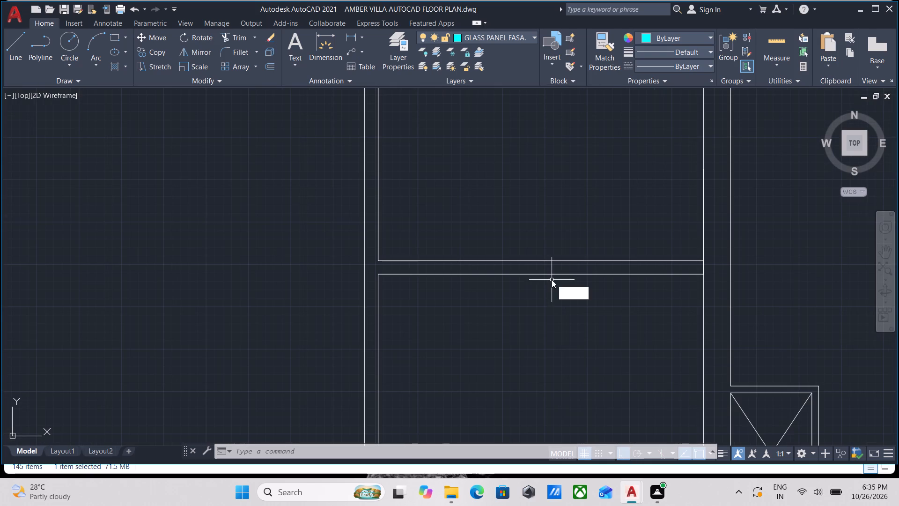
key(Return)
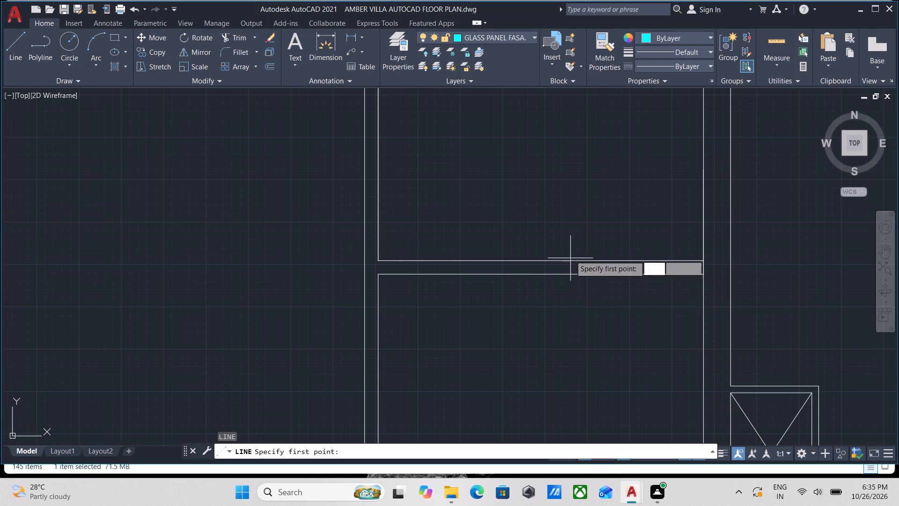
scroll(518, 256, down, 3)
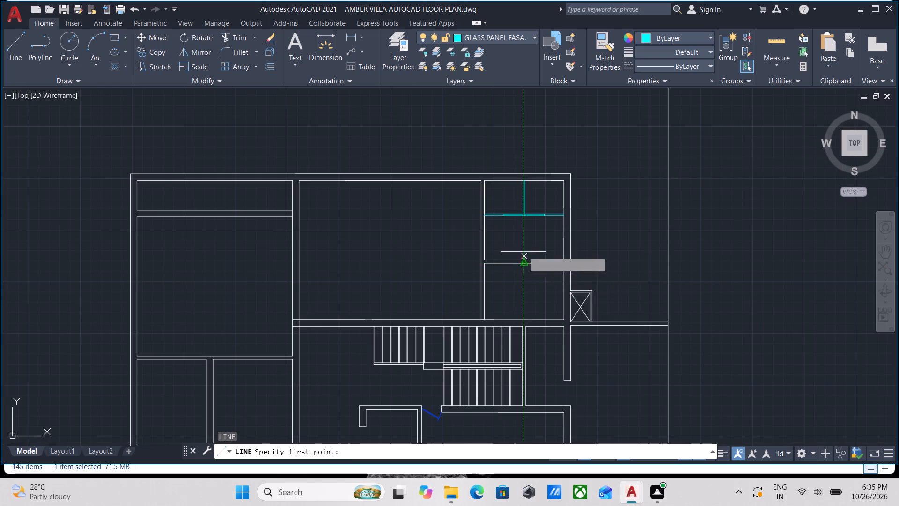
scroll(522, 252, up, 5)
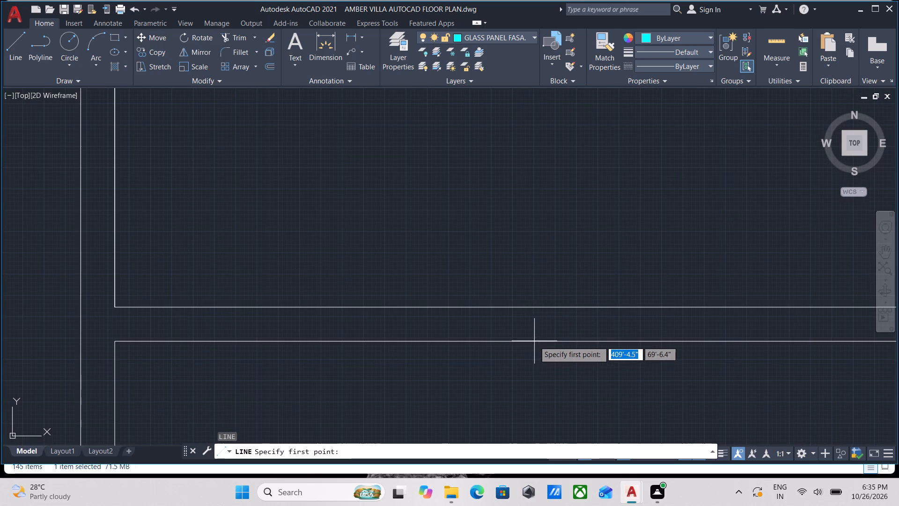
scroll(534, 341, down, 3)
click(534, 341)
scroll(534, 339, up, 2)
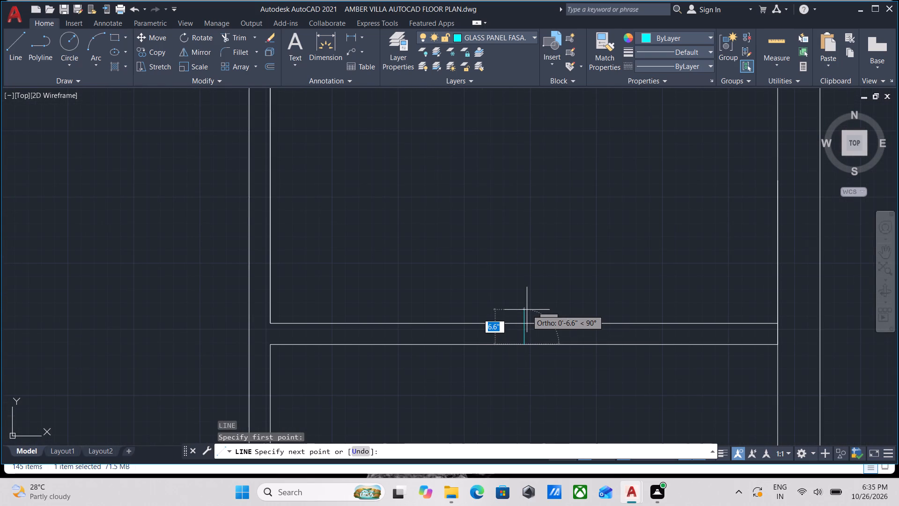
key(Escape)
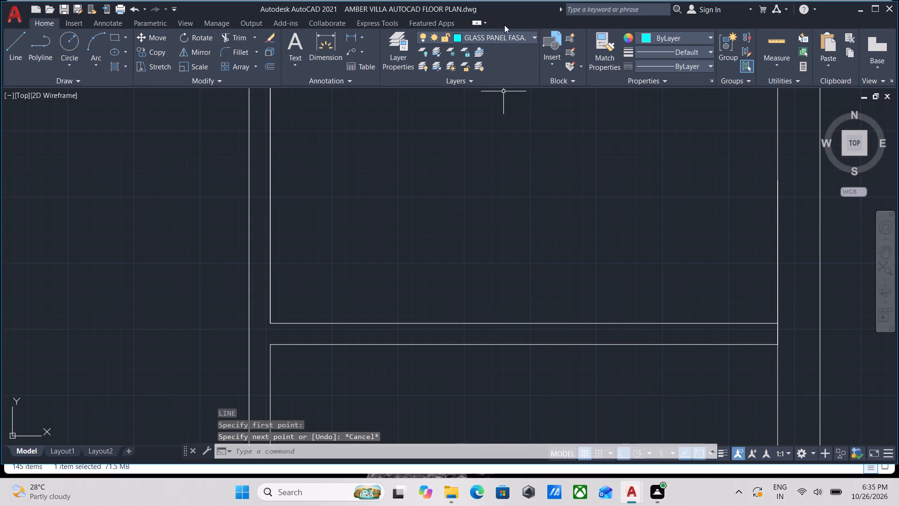
On layer 0, draw a vertical line across the northeast rooms' horizontal partition wall, joining the midpoints of its south and north faces.
click(513, 36)
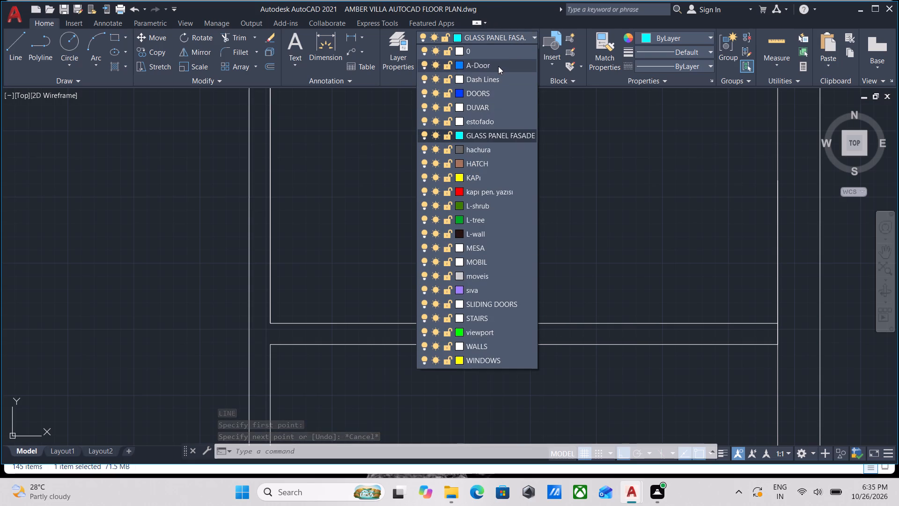
click(498, 53)
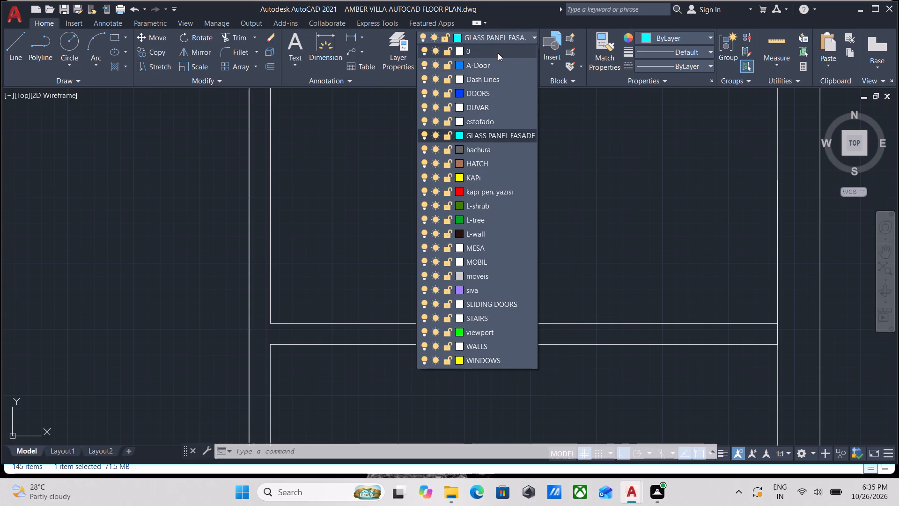
scroll(498, 162, down, 2)
key(l)
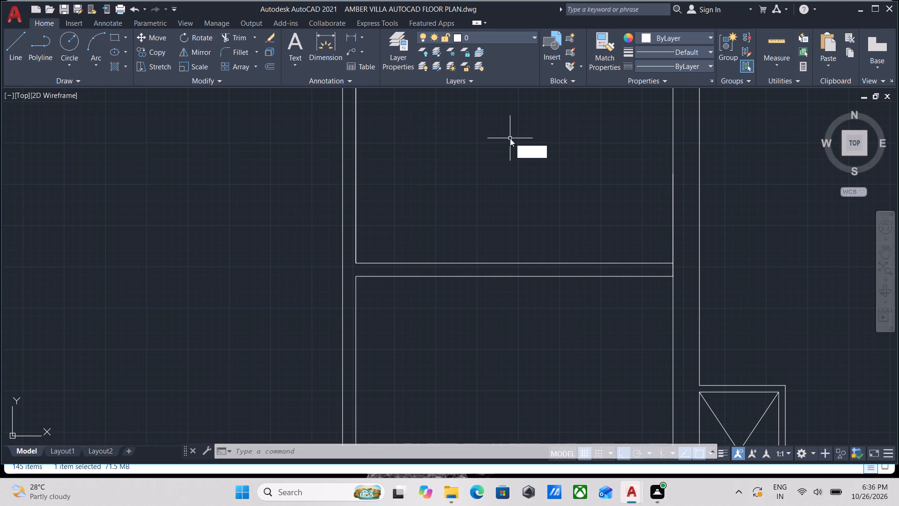
key(Return)
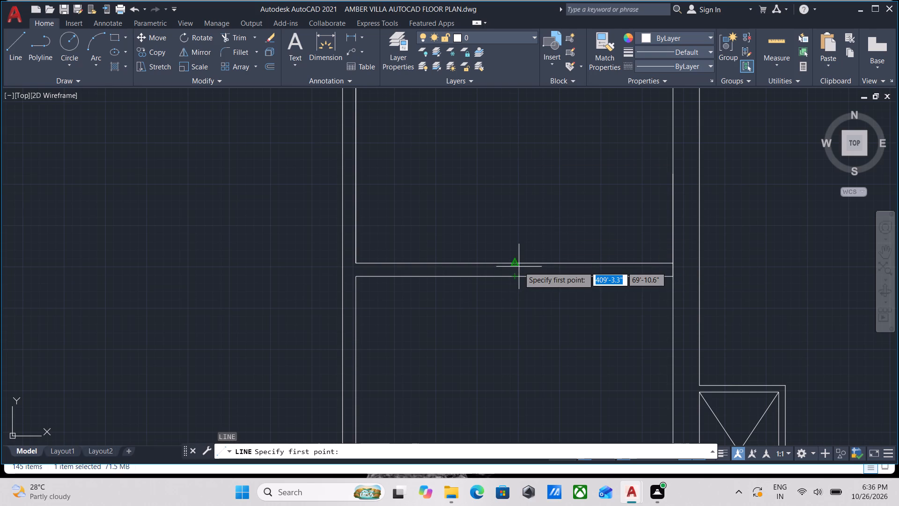
scroll(512, 278, up, 2)
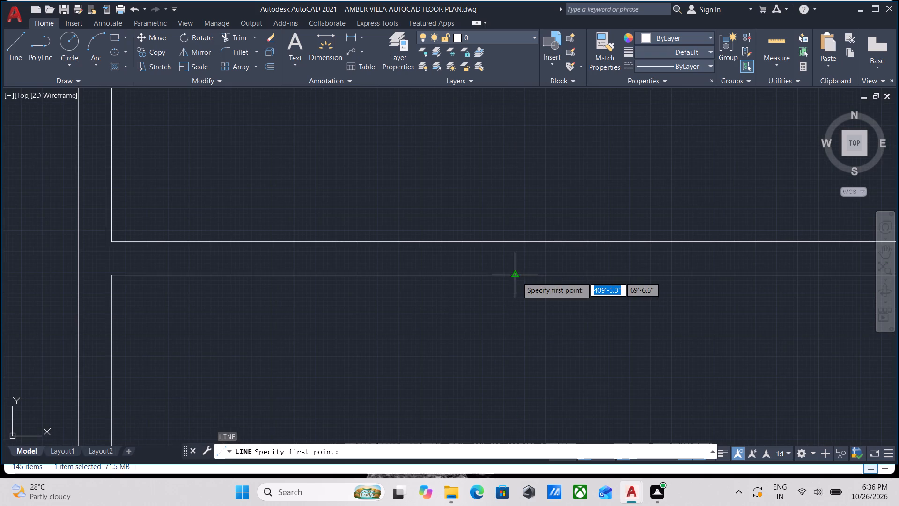
click(517, 277)
click(515, 241)
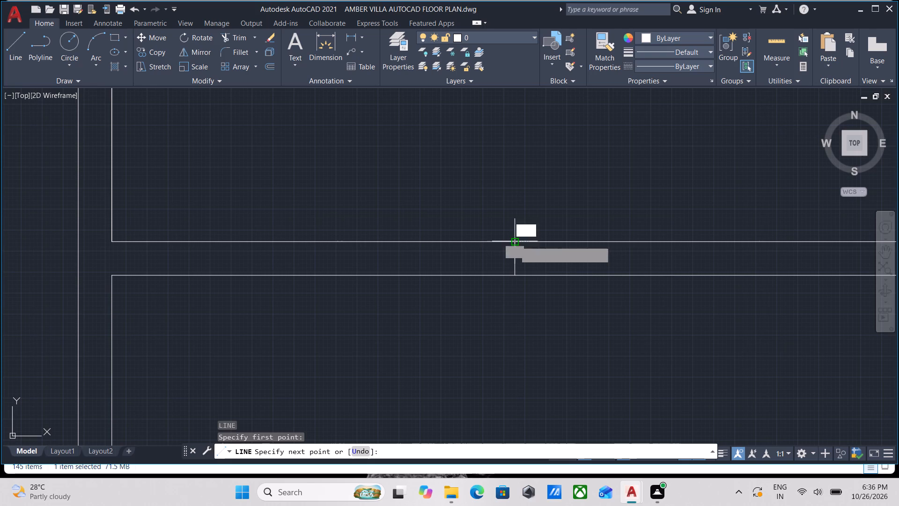
key(Escape)
key(Escape)
Offset the partition's vertical midpoint line 1' to the east and 1' to the west.
scroll(524, 240, down, 4)
middle_drag(547, 251, 546, 302)
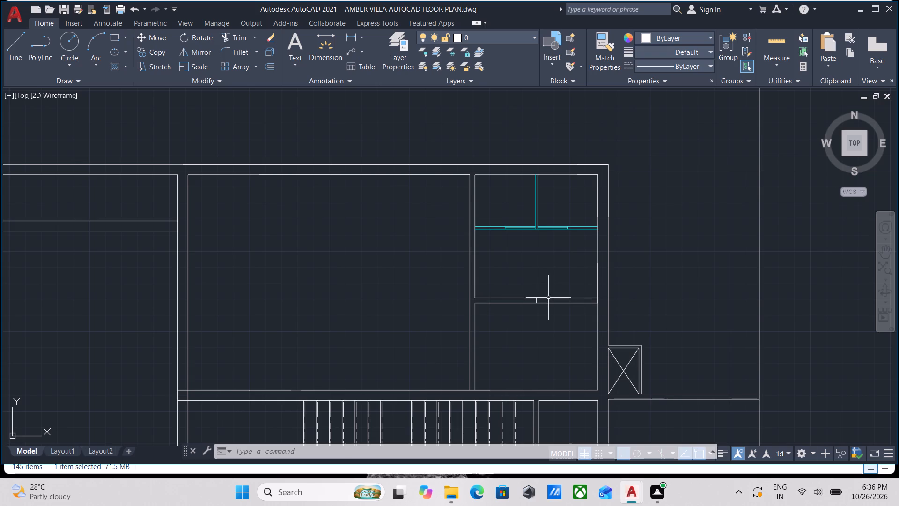
scroll(538, 300, up, 3)
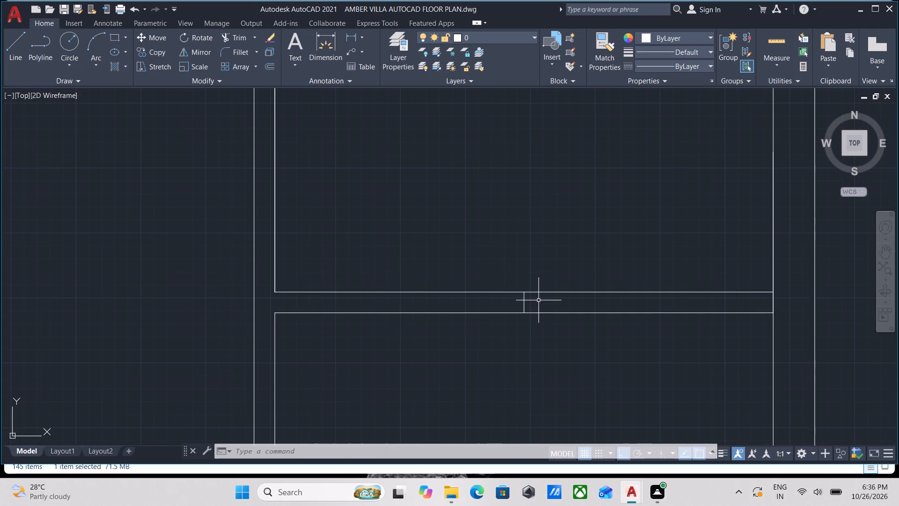
scroll(528, 306, up, 2)
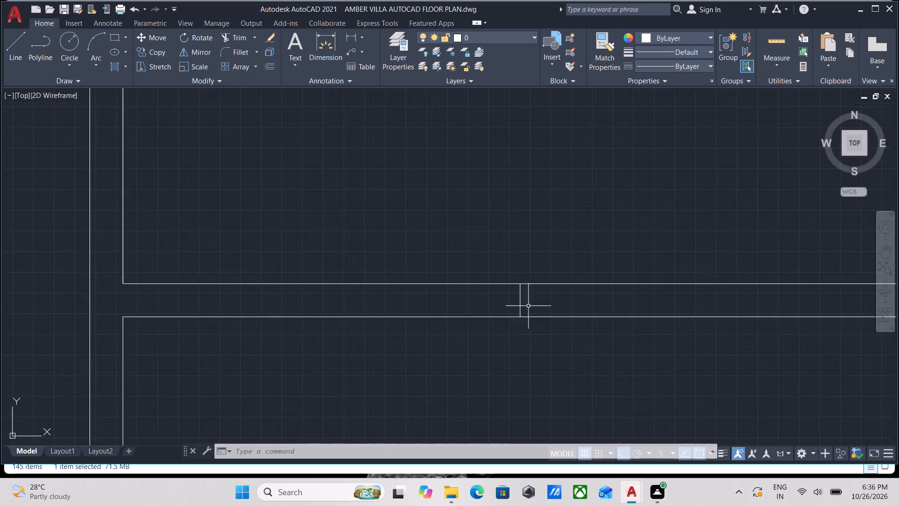
click(530, 308)
click(464, 280)
key(o)
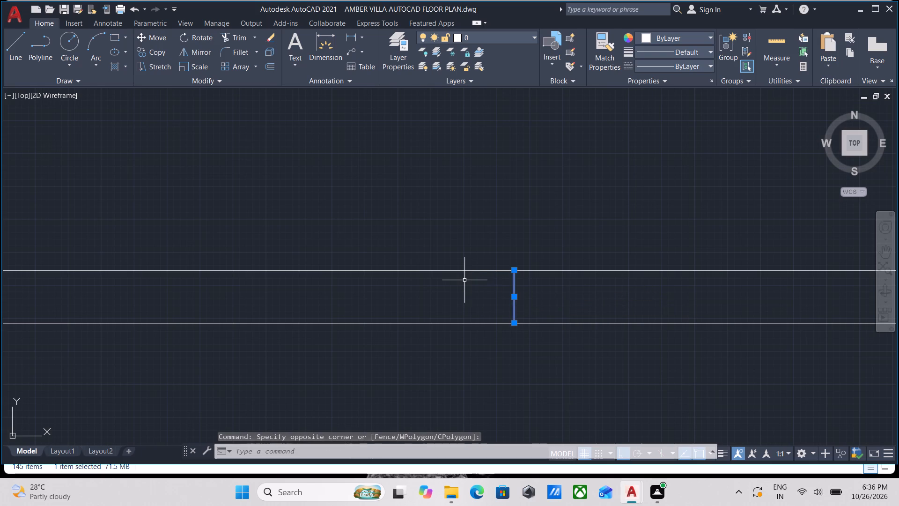
key(Return)
click(512, 296)
click(629, 298)
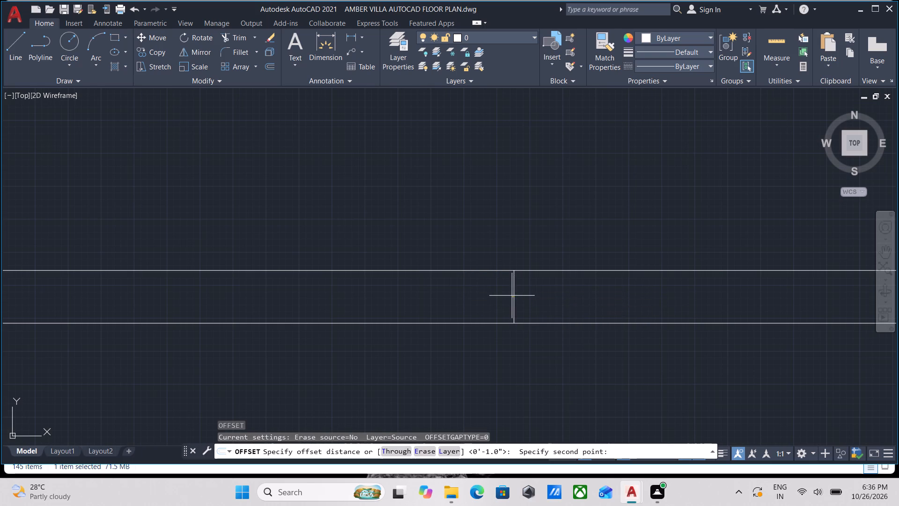
text(1')
key(Return)
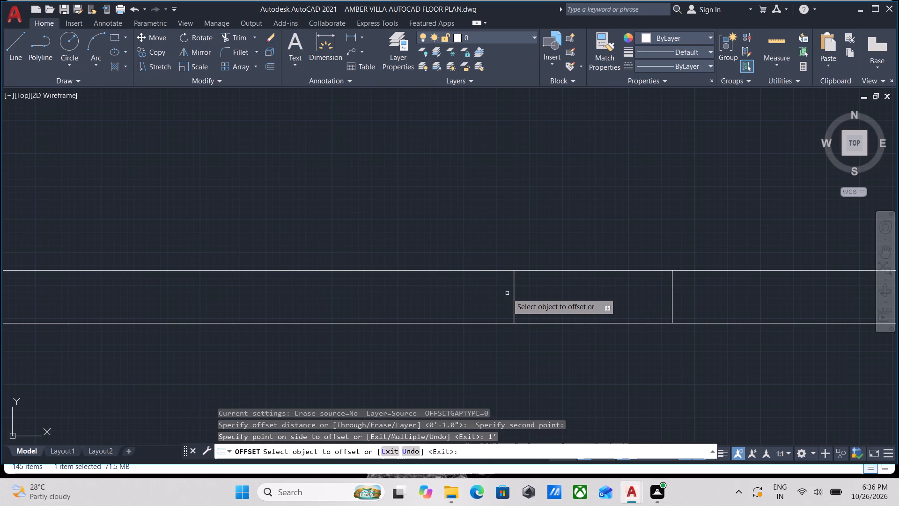
click(513, 299)
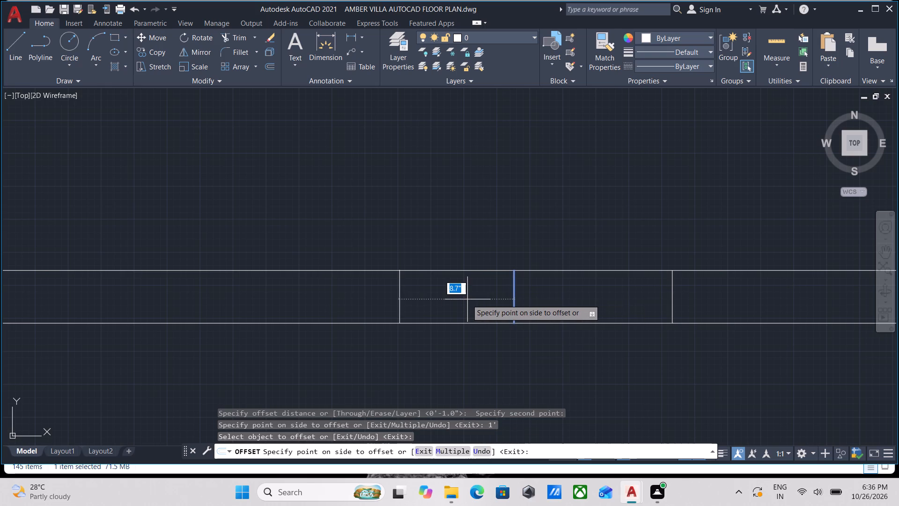
text(1')
key(Return)
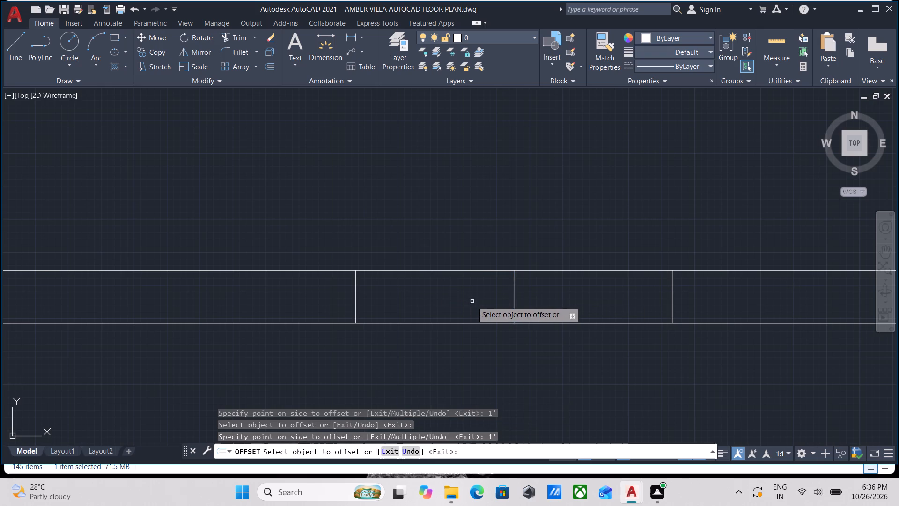
key(Escape)
Trim both partition faces between the two offset lines and remove the midpoint line to leave a centred opening.
text(TR)
key(Return)
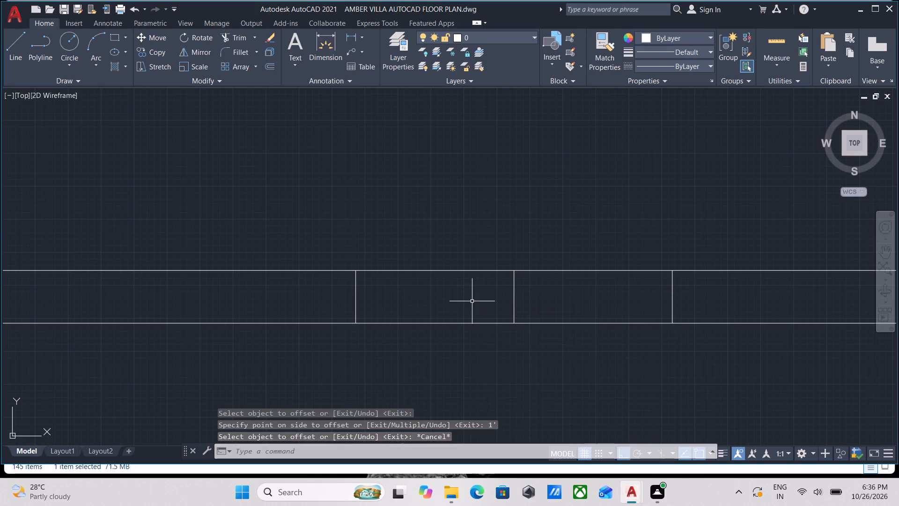
click(472, 333)
click(462, 237)
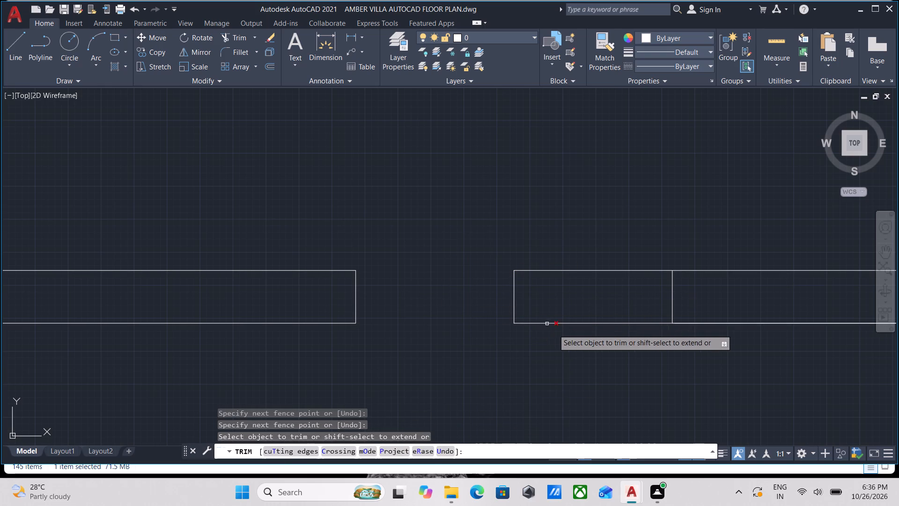
click(554, 329)
click(558, 268)
click(547, 294)
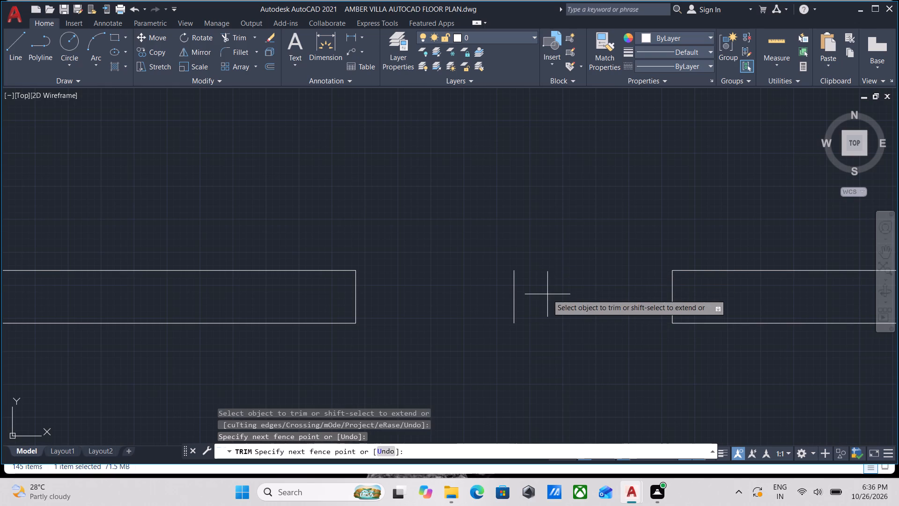
click(461, 284)
key(Escape)
Draw a short horizontal line across the northeast rooms' west wall, in line with the south face of the horizontal partition.
scroll(464, 284, down, 3)
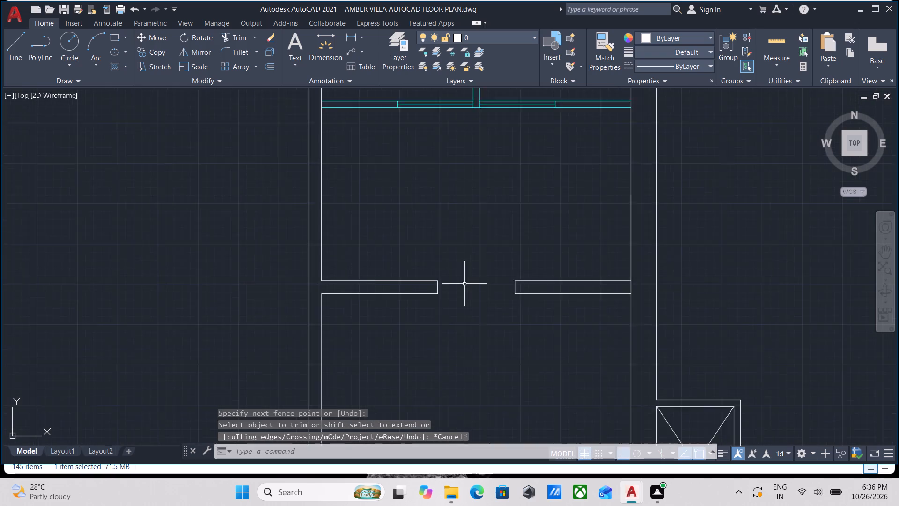
scroll(464, 284, down, 1)
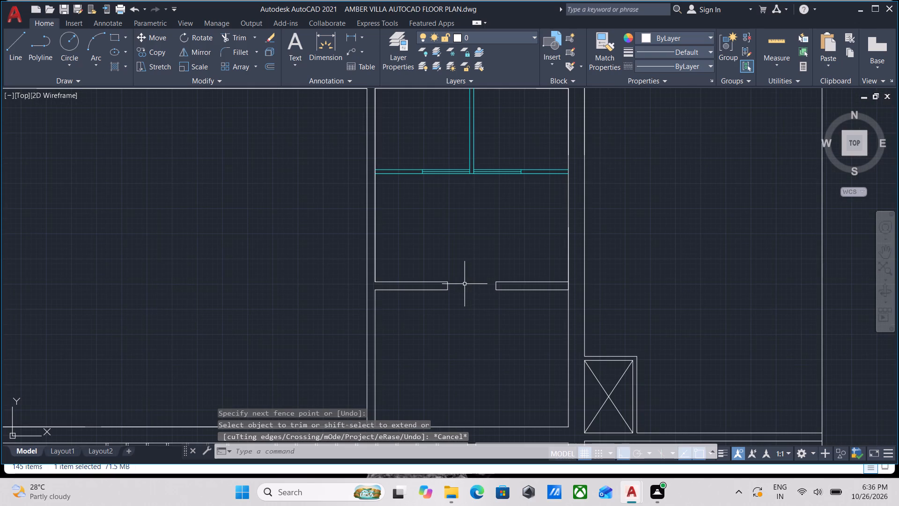
middle_drag(389, 324, 414, 322)
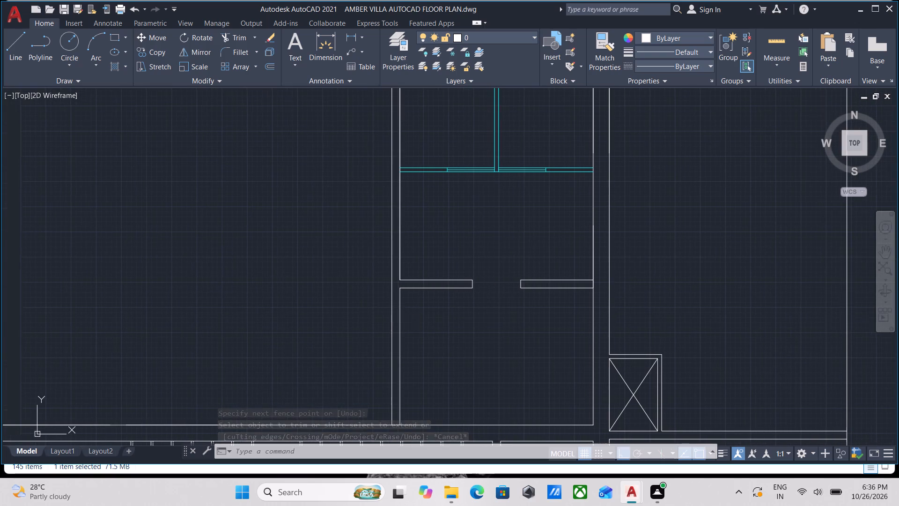
key(l)
key(Return)
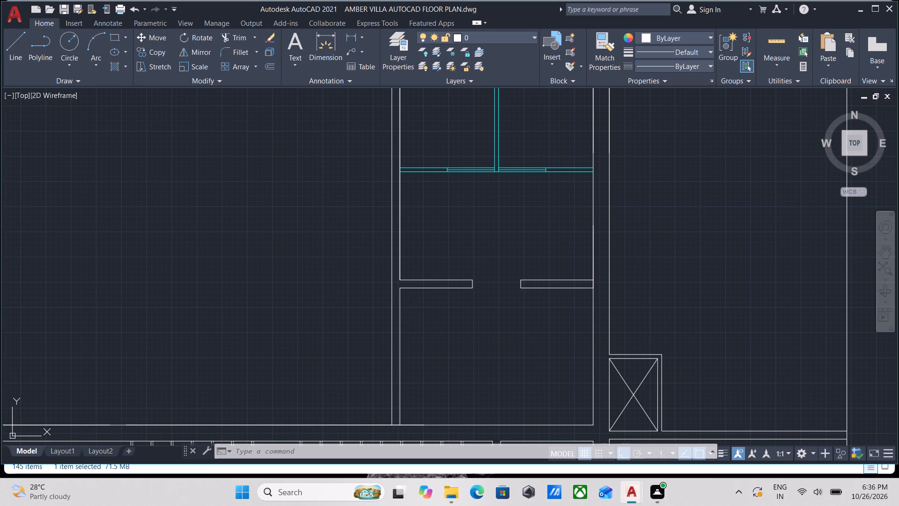
scroll(398, 305, up, 2)
click(402, 265)
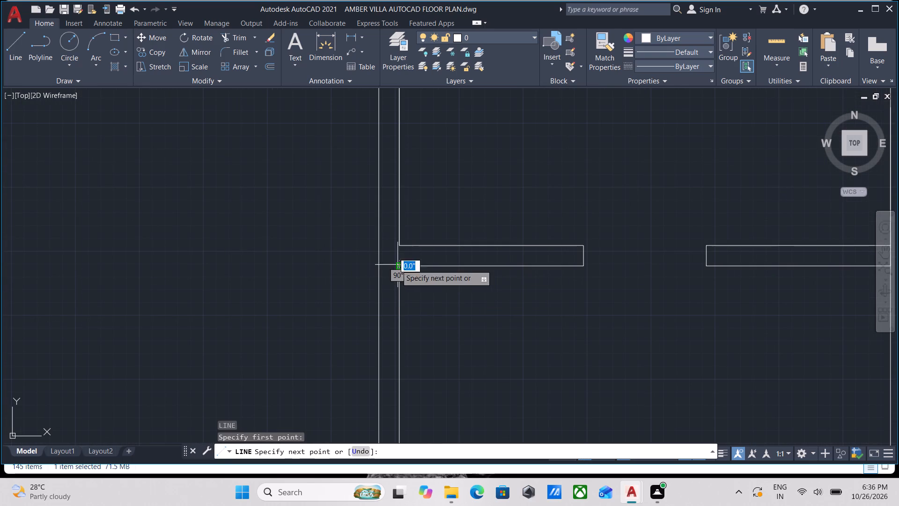
click(377, 264)
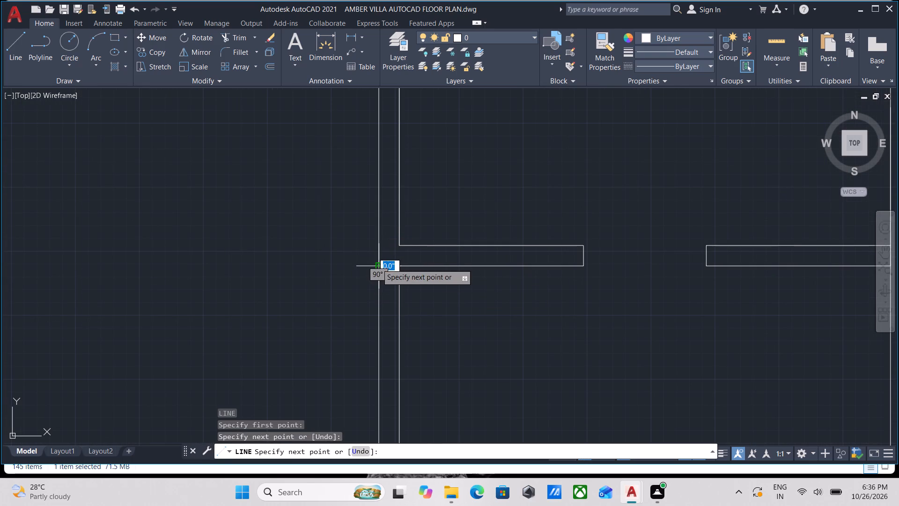
key(Escape)
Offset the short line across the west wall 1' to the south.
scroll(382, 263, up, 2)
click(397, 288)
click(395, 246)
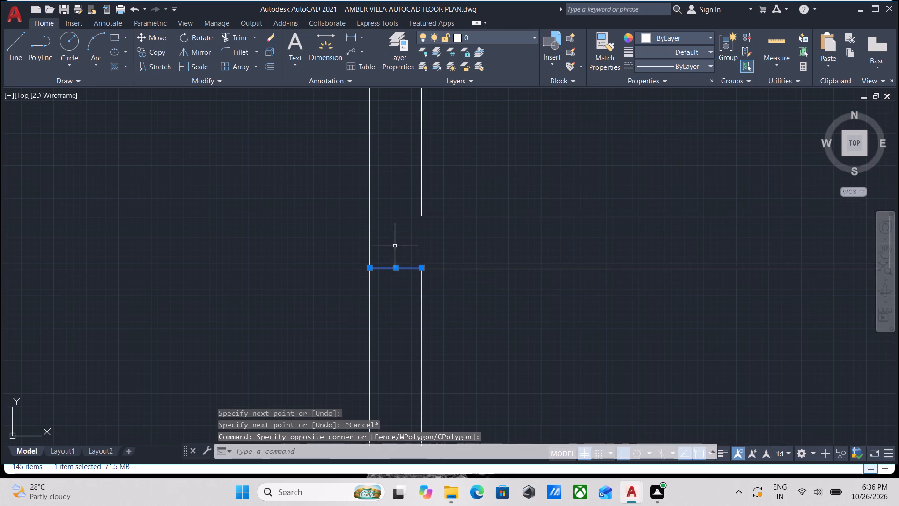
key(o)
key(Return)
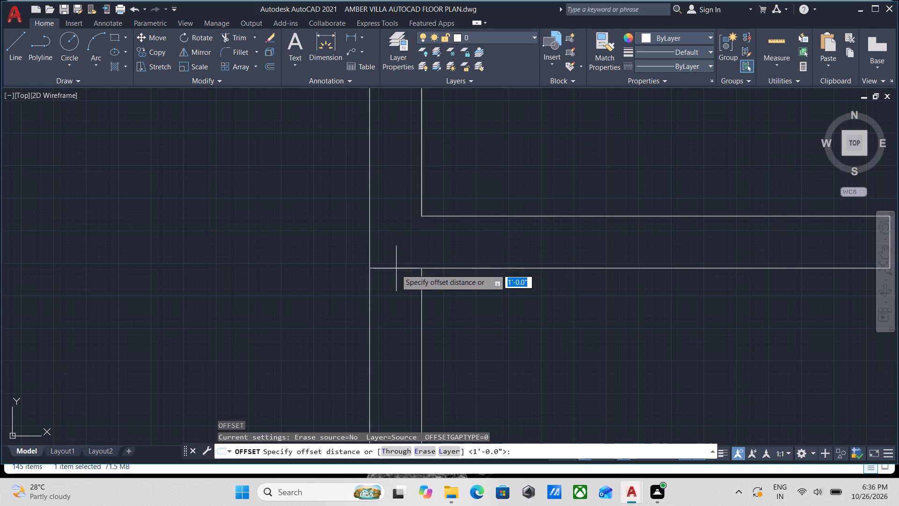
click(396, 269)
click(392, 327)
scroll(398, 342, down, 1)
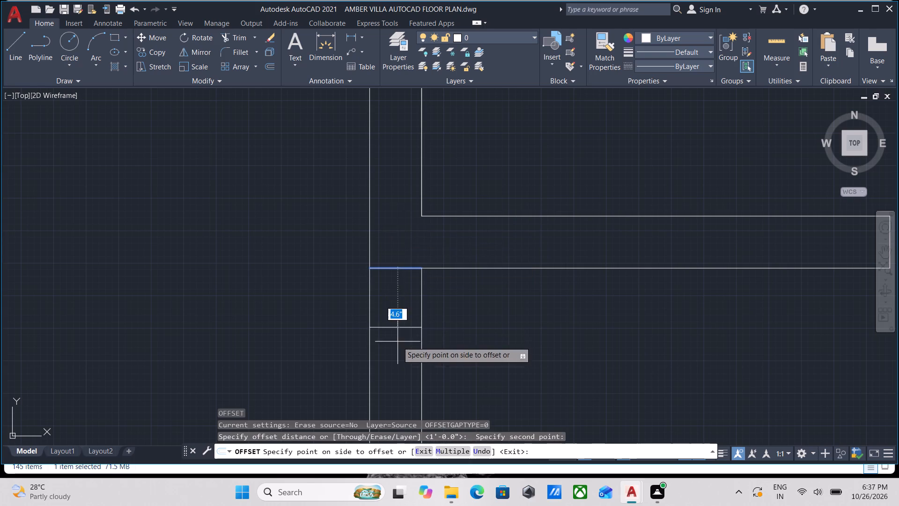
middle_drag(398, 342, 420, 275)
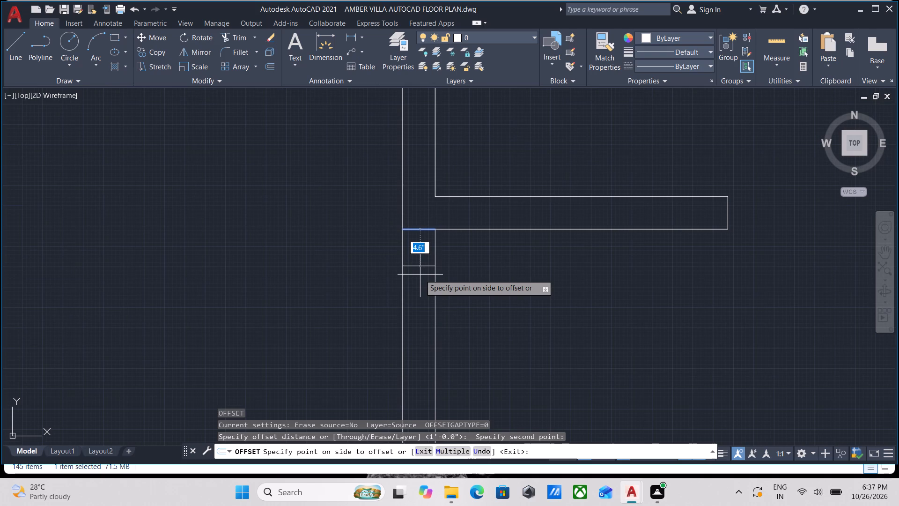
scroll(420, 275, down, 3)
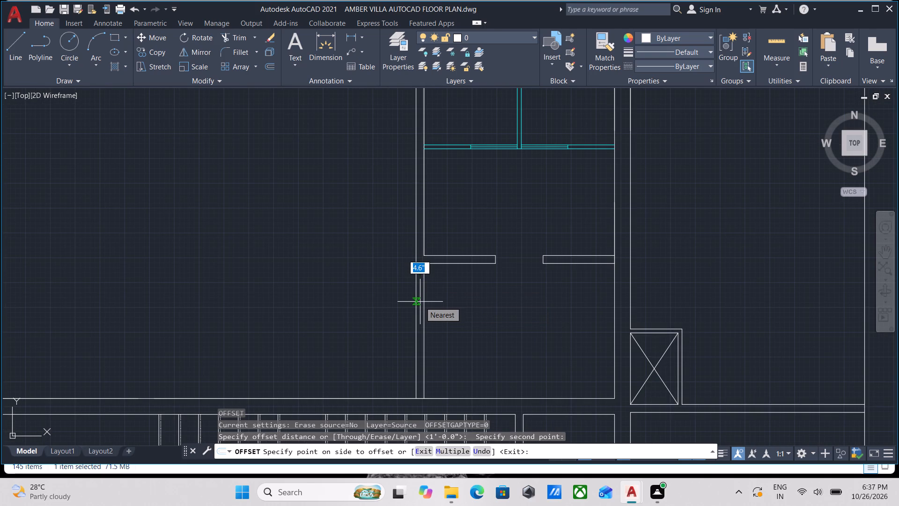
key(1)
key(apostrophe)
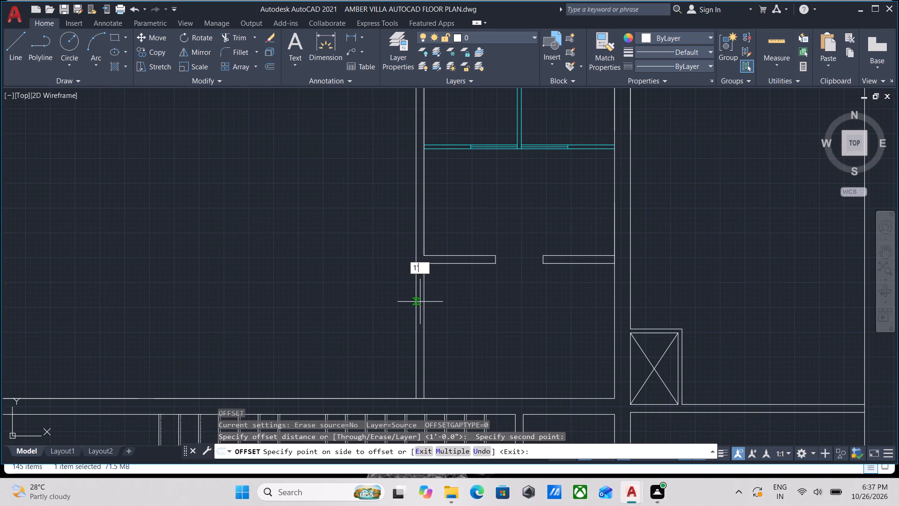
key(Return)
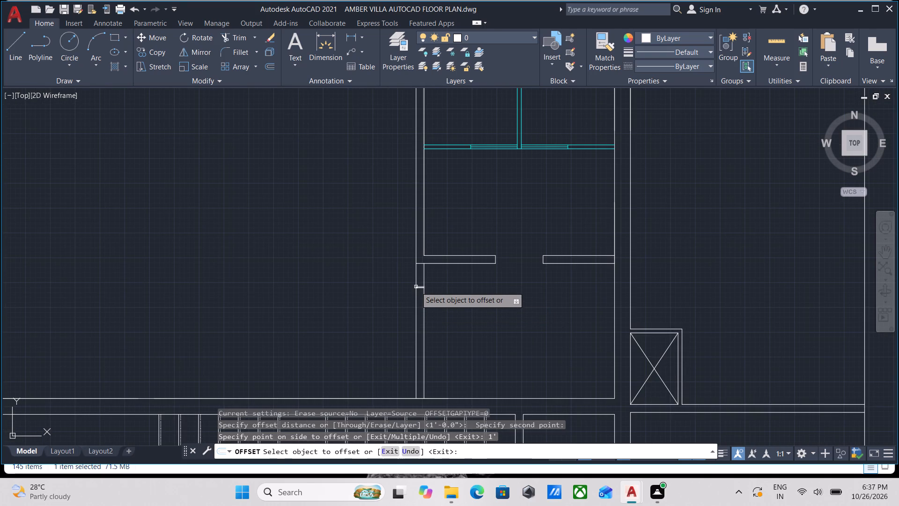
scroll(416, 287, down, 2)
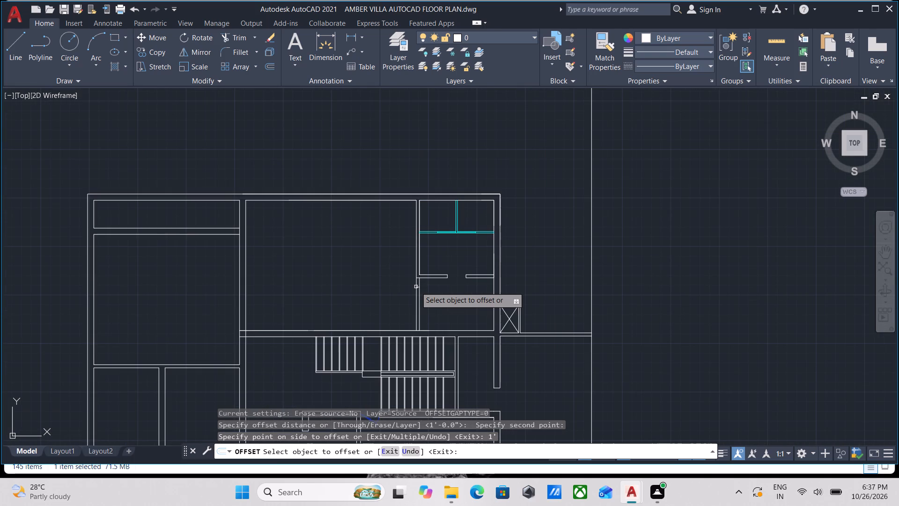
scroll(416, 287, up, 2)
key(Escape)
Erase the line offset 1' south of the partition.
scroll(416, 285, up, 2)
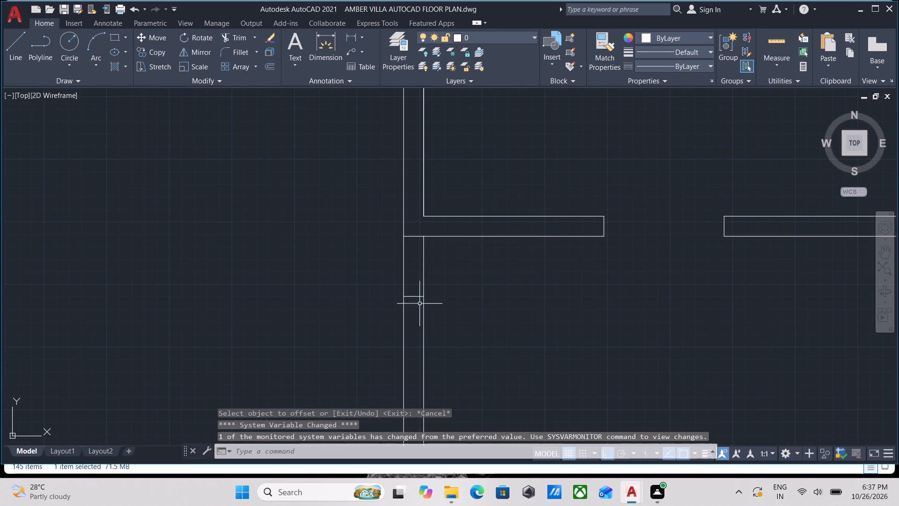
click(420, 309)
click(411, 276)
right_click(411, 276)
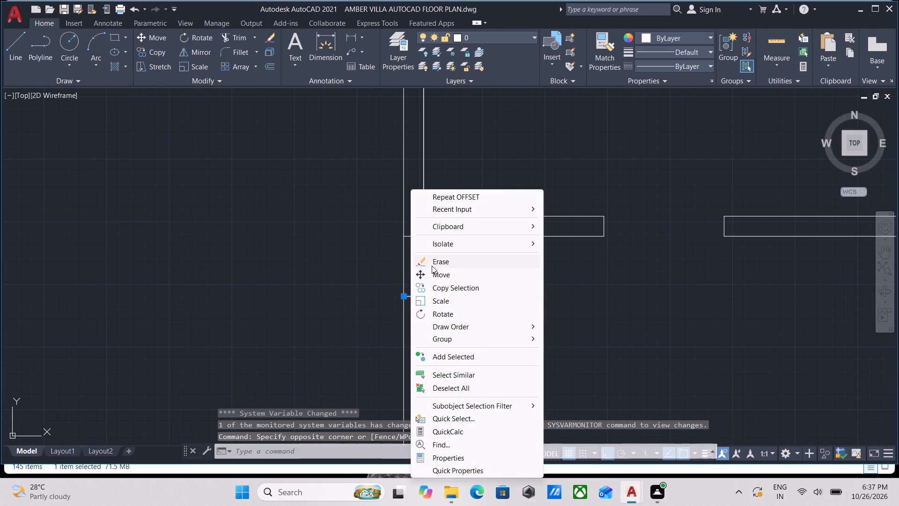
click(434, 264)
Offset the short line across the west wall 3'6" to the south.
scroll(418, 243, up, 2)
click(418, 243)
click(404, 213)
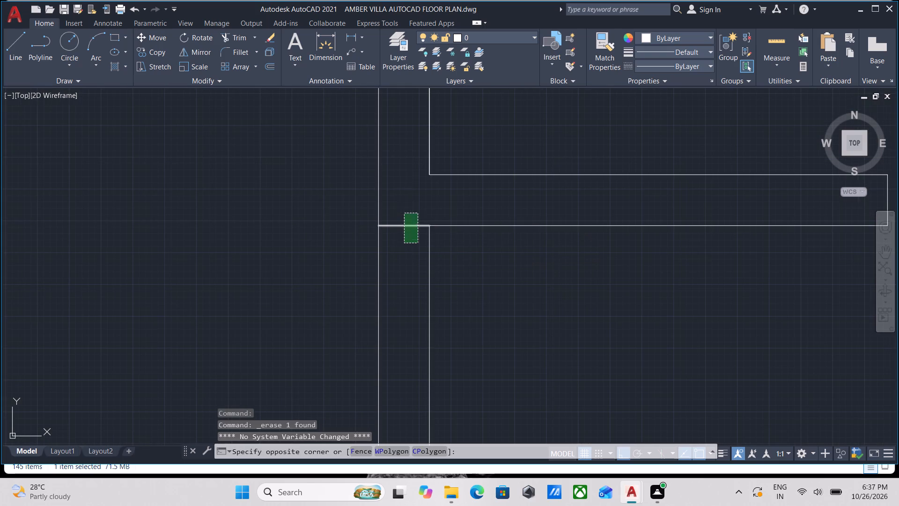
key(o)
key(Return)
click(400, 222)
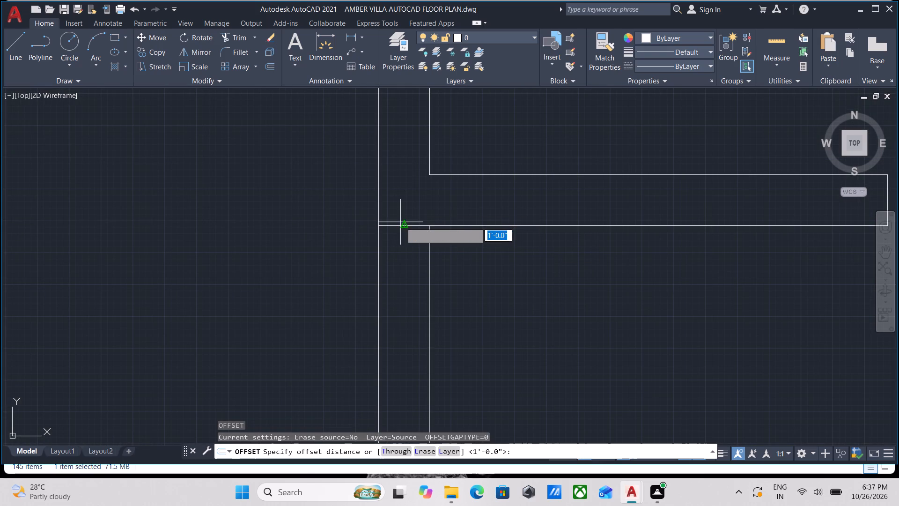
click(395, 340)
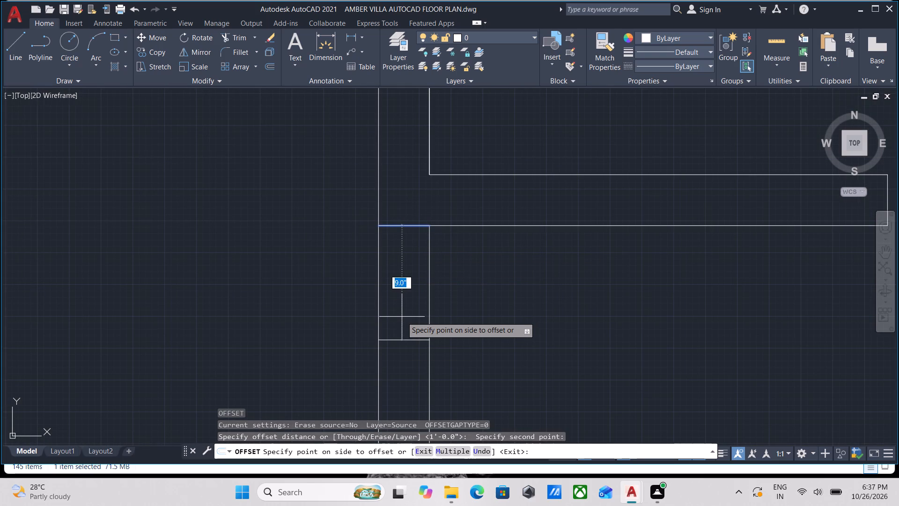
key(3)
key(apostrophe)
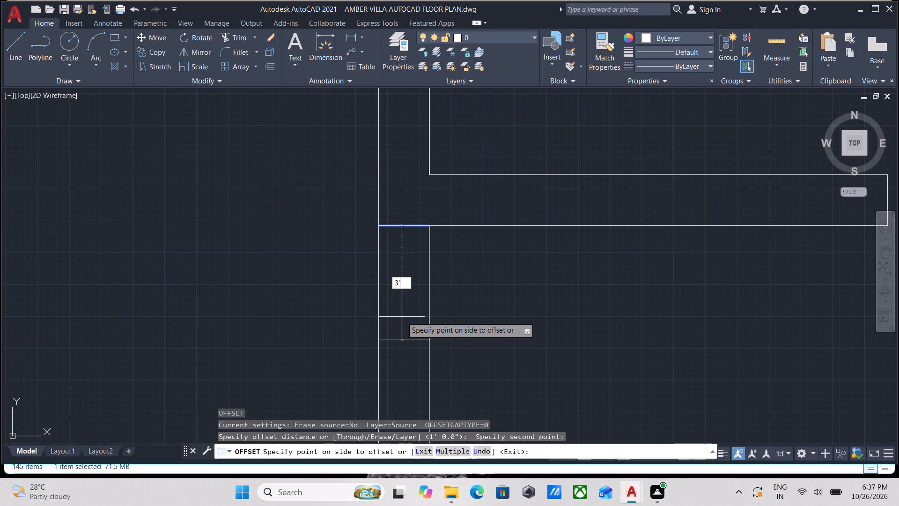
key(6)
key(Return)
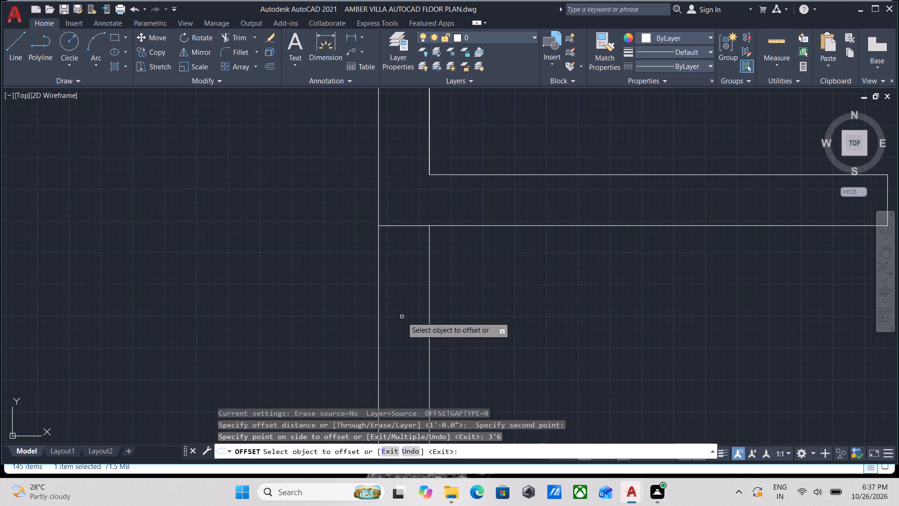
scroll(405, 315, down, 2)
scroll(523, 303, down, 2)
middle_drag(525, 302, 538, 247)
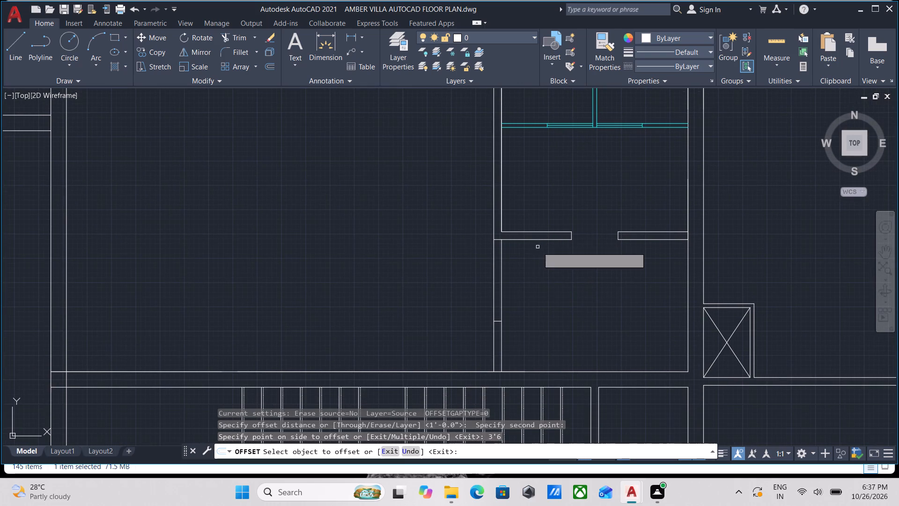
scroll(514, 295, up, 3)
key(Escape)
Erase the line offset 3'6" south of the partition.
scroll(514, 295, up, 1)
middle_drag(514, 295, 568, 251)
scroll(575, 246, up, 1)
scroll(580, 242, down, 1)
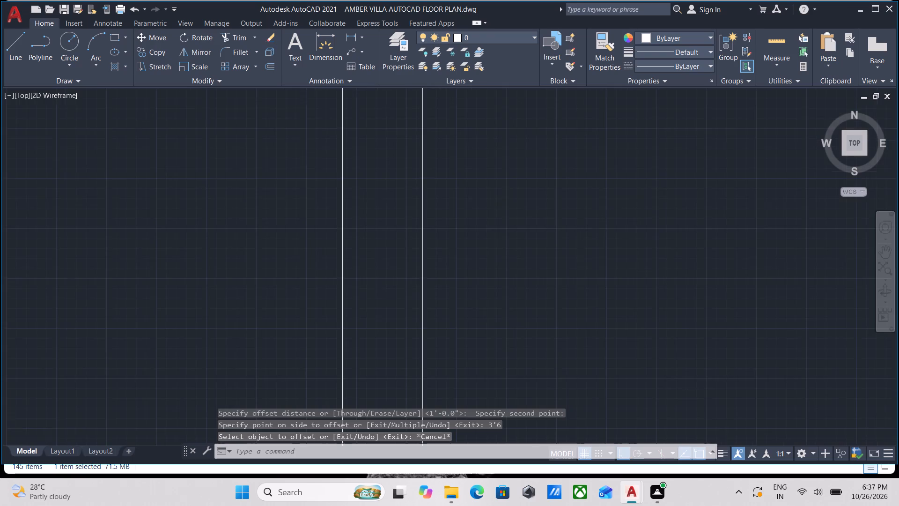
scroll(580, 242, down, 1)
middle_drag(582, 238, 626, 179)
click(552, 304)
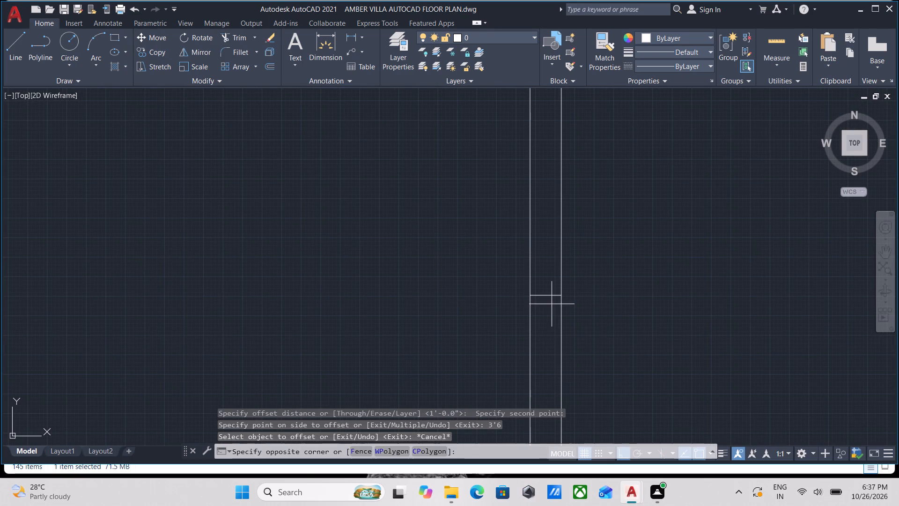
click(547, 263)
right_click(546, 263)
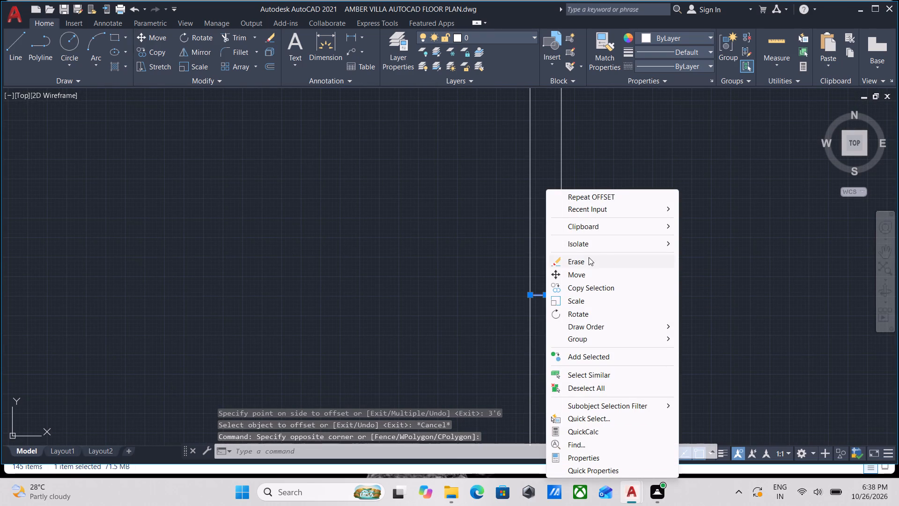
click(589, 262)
Offset the short line across the west wall 3' to the south to mark the door opening's far side.
scroll(582, 207, down, 2)
middle_drag(582, 207, 581, 342)
scroll(561, 276, up, 1)
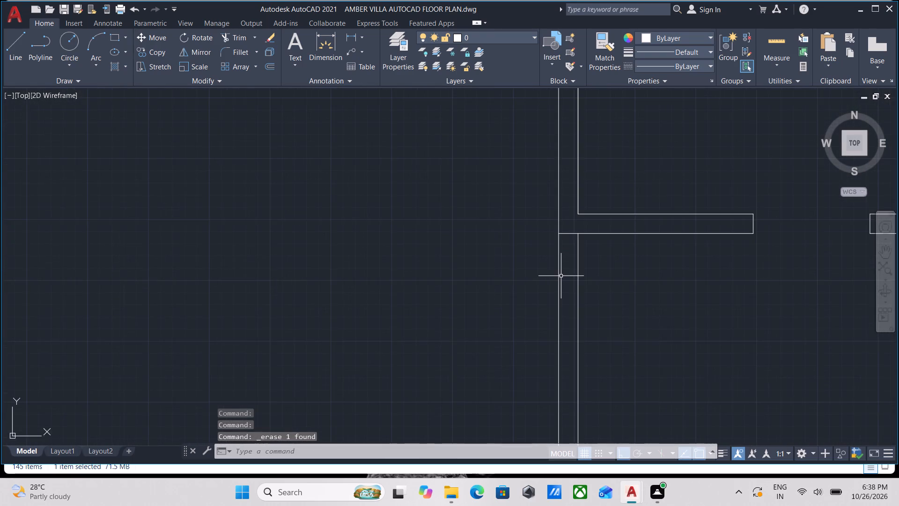
scroll(561, 271, up, 2)
click(586, 225)
click(563, 170)
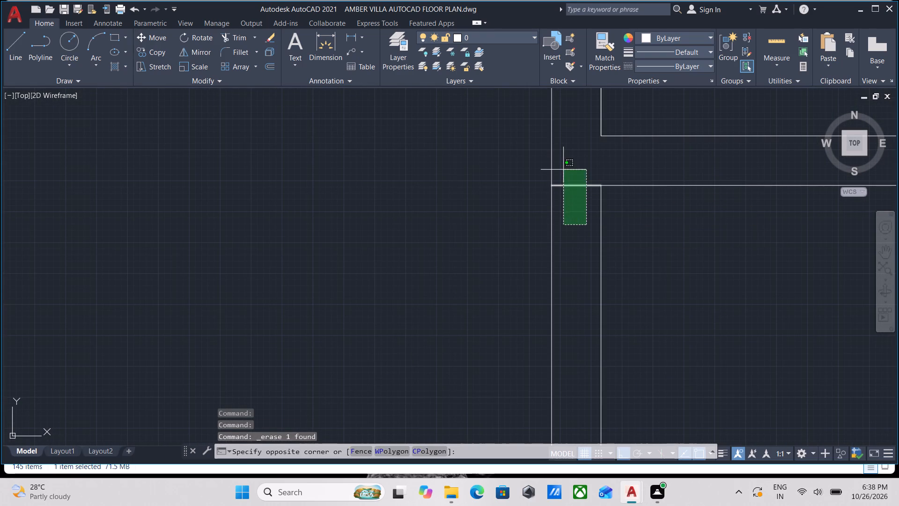
key(o)
key(Return)
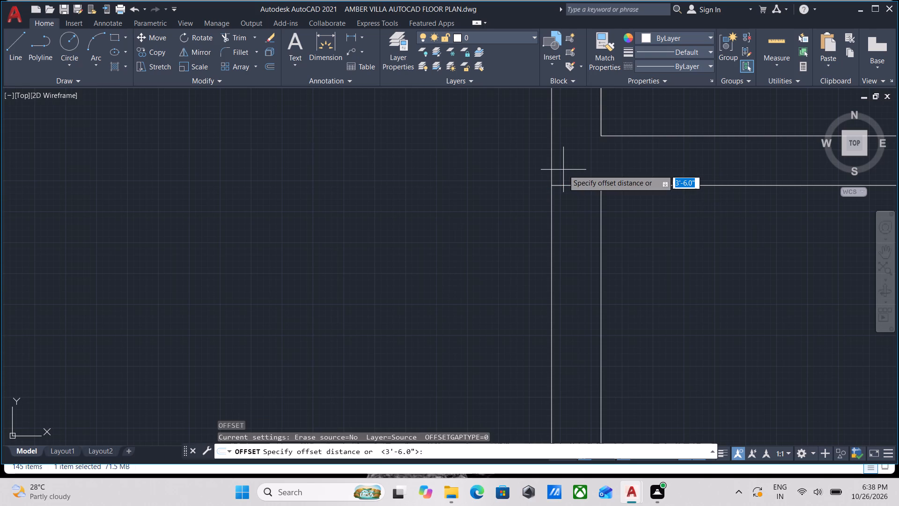
click(575, 184)
click(574, 231)
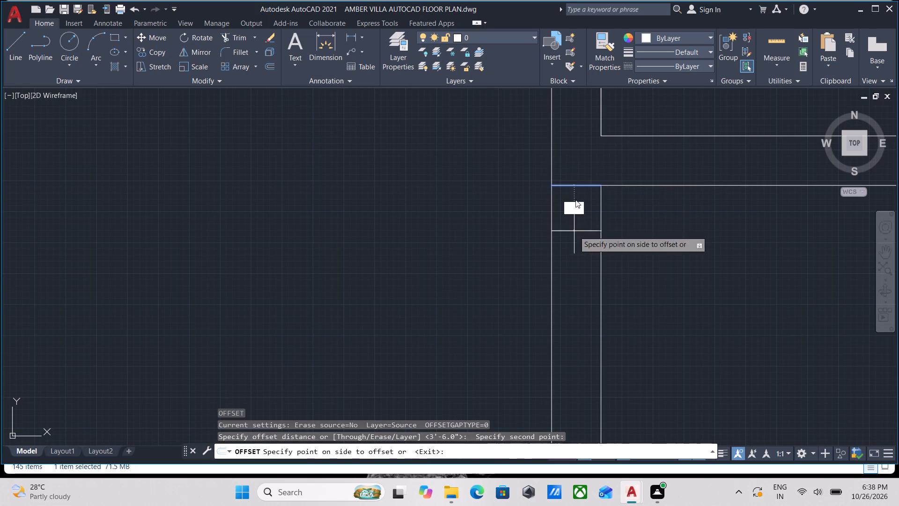
text(3')
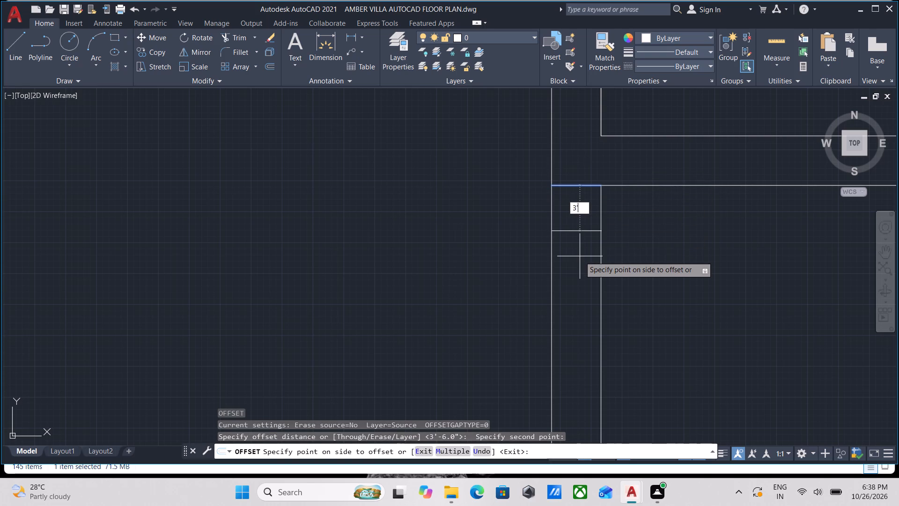
key(Return)
scroll(617, 258, down, 3)
middle_drag(619, 258, 628, 203)
key(Escape)
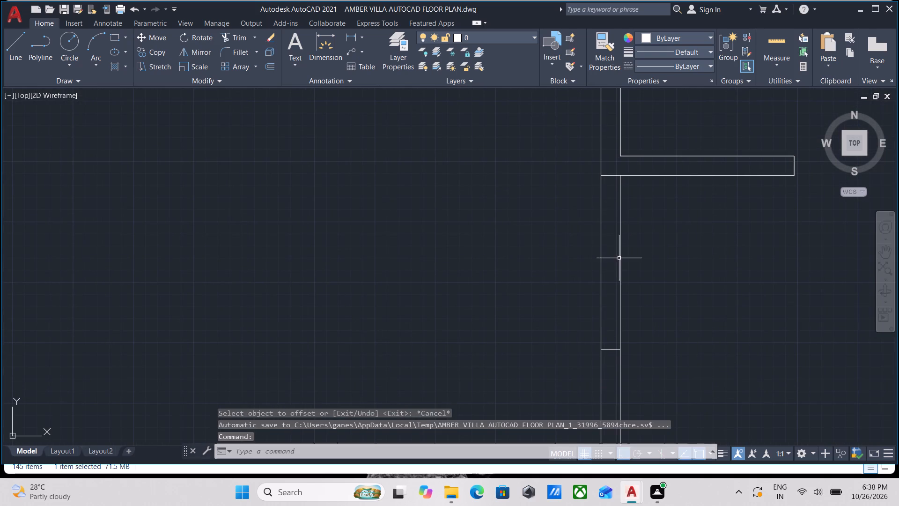
Trim both faces of the west wall between the short line and its 3' offset to cut the door opening.
text(TR)
key(Return)
click(629, 220)
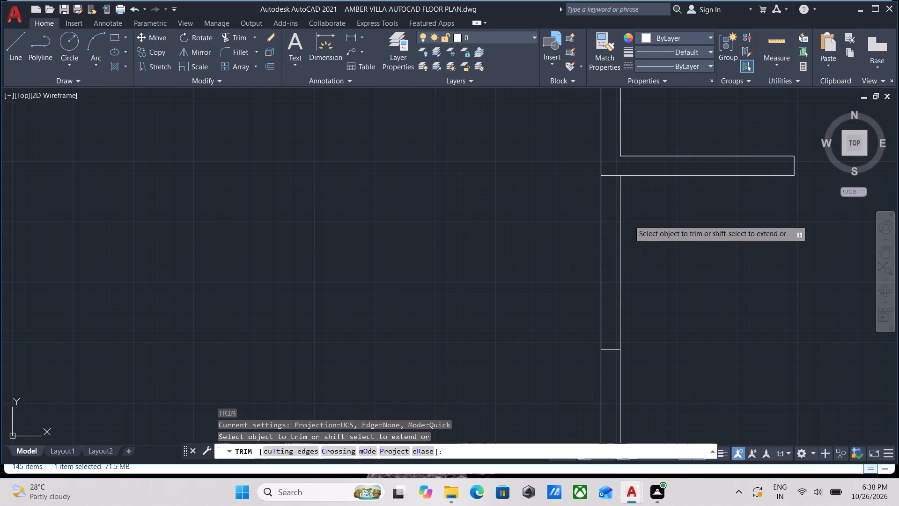
click(546, 227)
Trim the north face of the wall above the stairs where the northeast room's west partition joins it.
scroll(546, 227, down, 3)
middle_drag(546, 227, 552, 216)
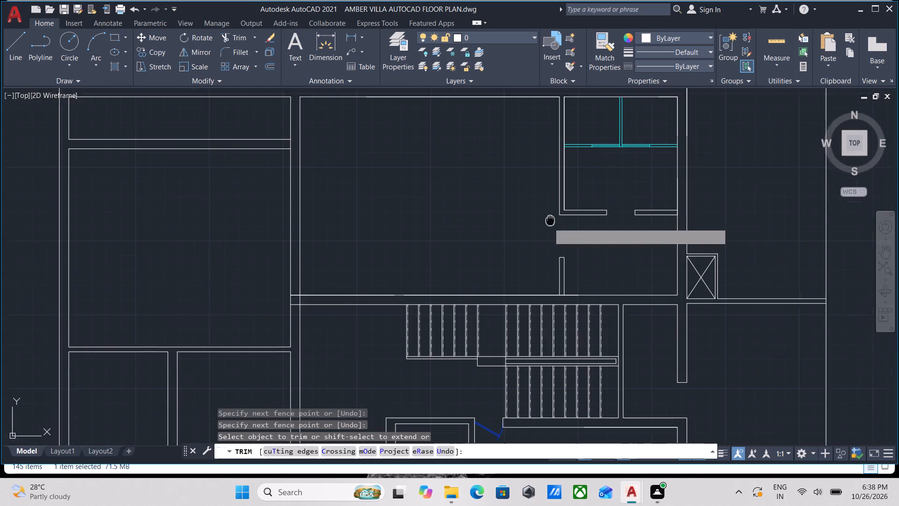
middle_drag(552, 216, 553, 214)
scroll(565, 295, up, 4)
click(576, 246)
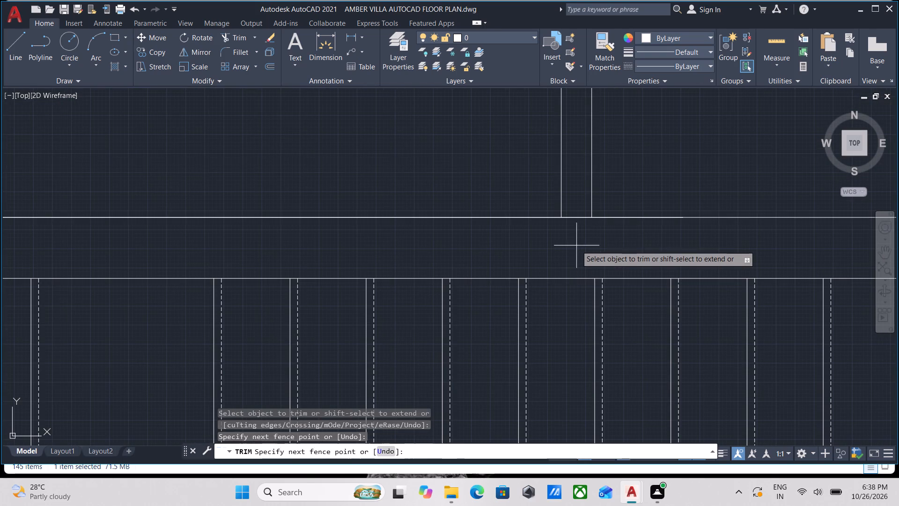
click(573, 196)
key(Escape)
Separate and erase the two overlapping lines on the north face of the stair wall, west of the partition.
drag(477, 240, 474, 234)
click(447, 192)
scroll(445, 196, down, 2)
middle_drag(445, 197, 557, 204)
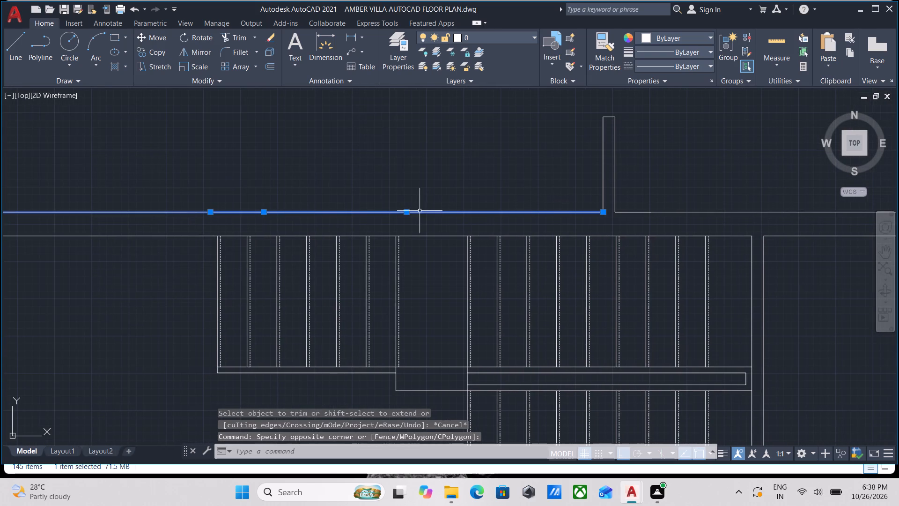
click(261, 214)
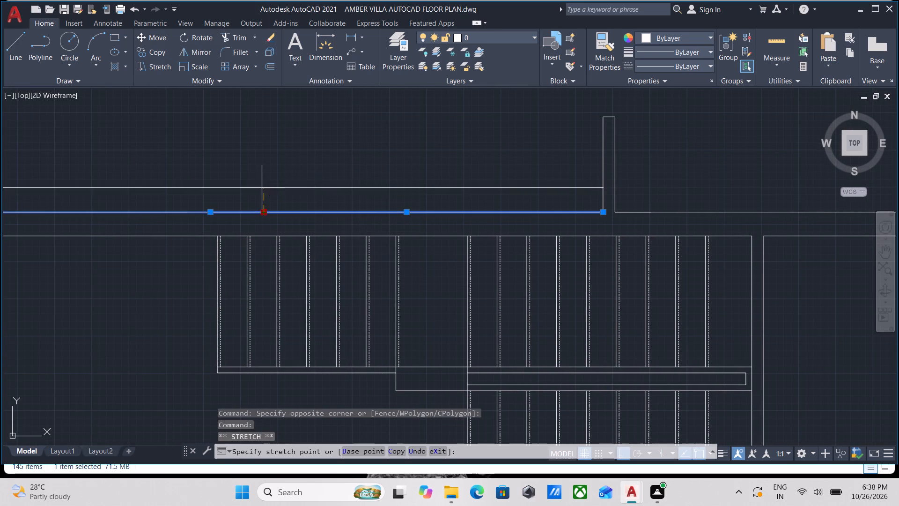
click(262, 148)
scroll(262, 148, down, 2)
middle_drag(262, 148, 310, 158)
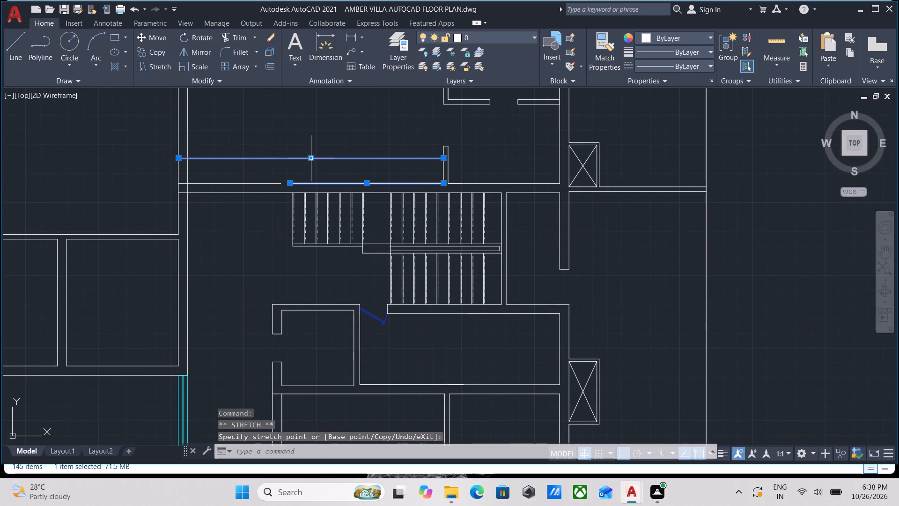
right_click(310, 158)
click(360, 231)
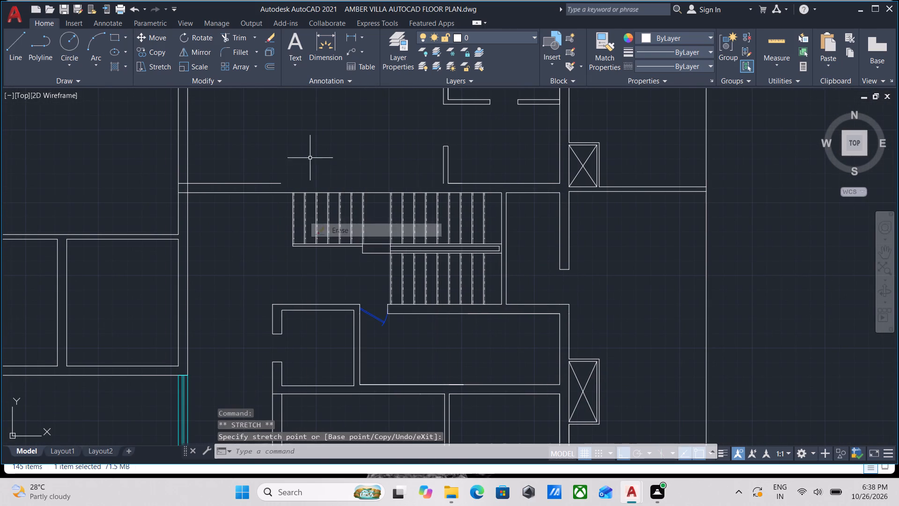
Fillet the remaining line on the stair wall's north face to the partition's west face, closing the corner.
middle_drag(297, 179, 319, 200)
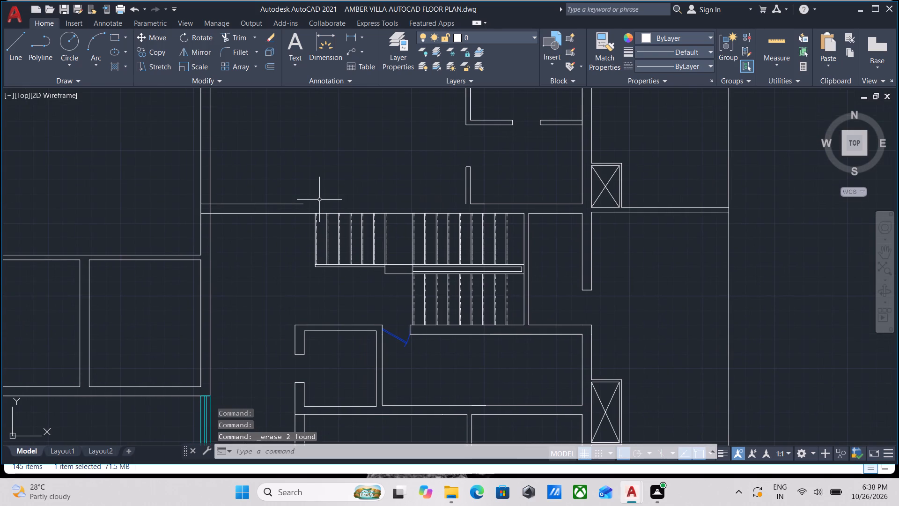
key(f)
key(Return)
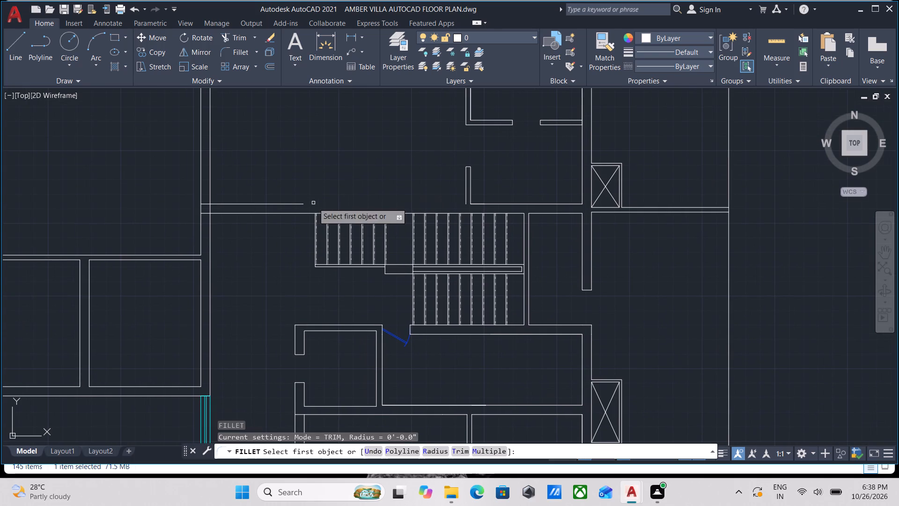
click(288, 205)
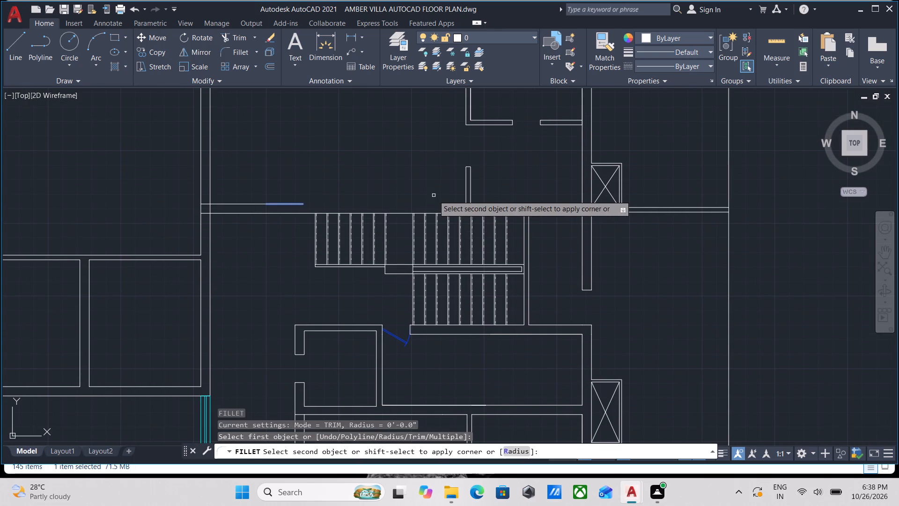
click(466, 195)
key(Escape)
Erase the long vertical boundary line on the east side of the plot.
scroll(504, 156, down, 2)
middle_drag(504, 156, 469, 165)
scroll(469, 165, up, 2)
scroll(469, 165, down, 2)
middle_click(469, 165)
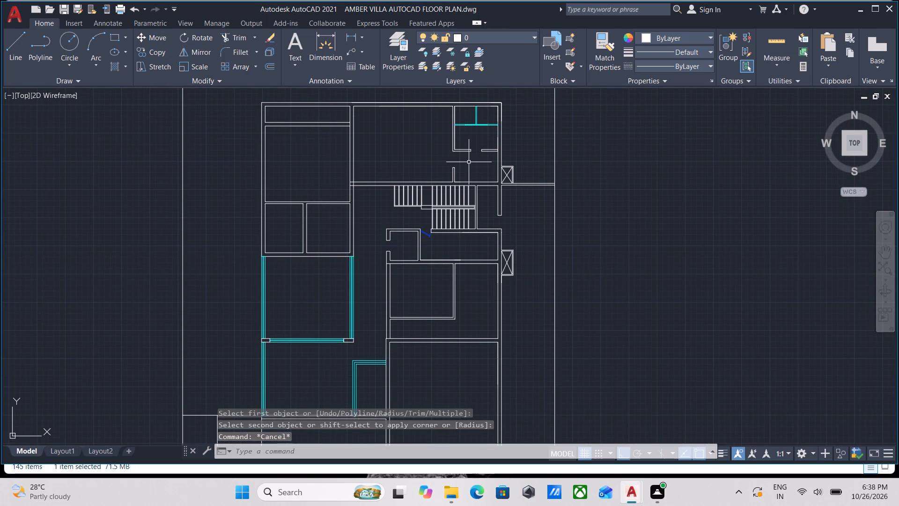
scroll(552, 216, down, 1)
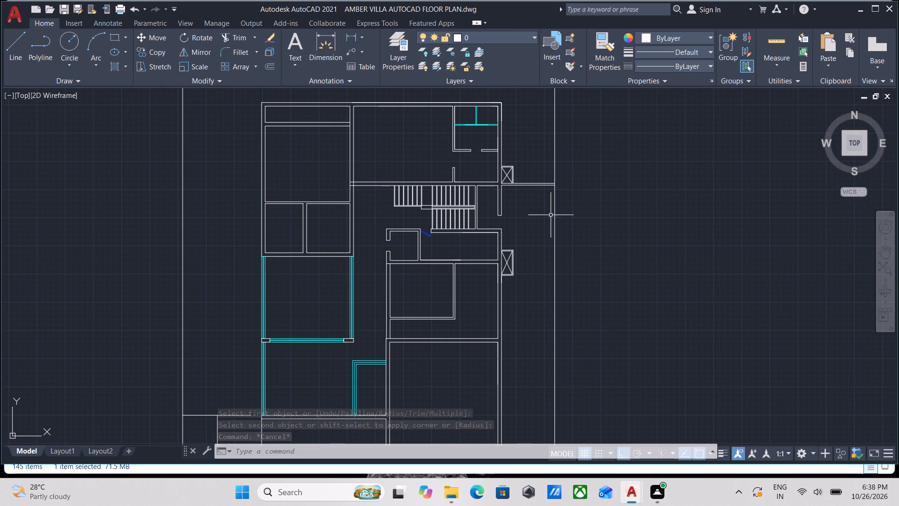
middle_drag(565, 251, 559, 177)
click(560, 257)
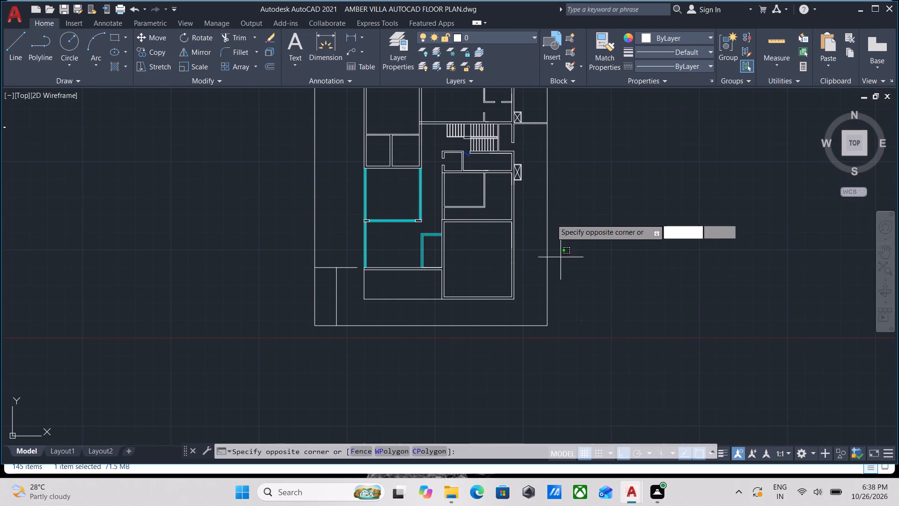
click(546, 204)
right_drag(546, 204, 534, 212)
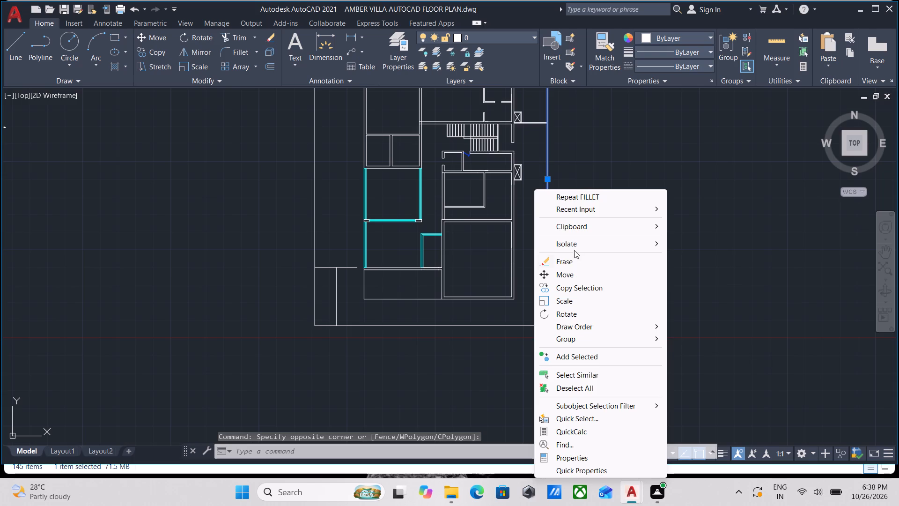
click(576, 263)
Draw a short line across the large southeast room's west wall, aligned with the glass partition's north edge.
scroll(436, 256, up, 2)
scroll(449, 246, down, 2)
middle_drag(449, 246, 460, 322)
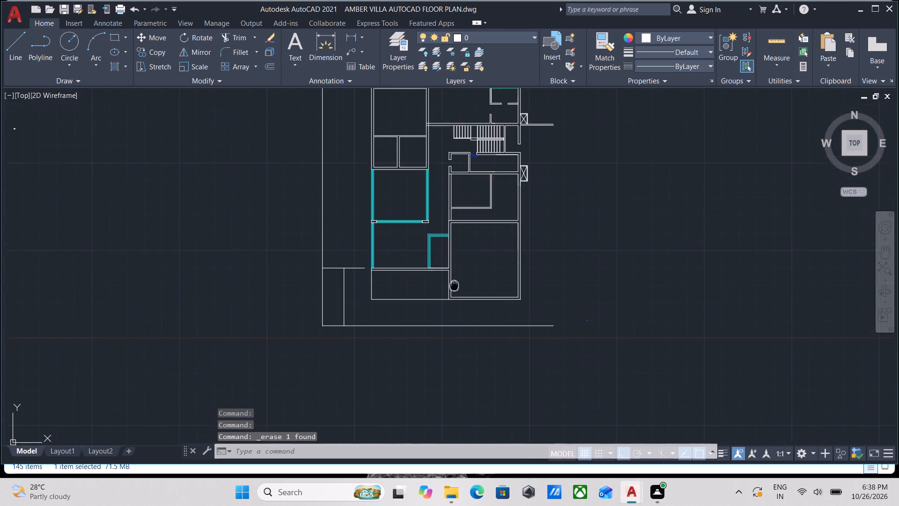
middle_drag(460, 322, 463, 336)
scroll(482, 310, up, 1)
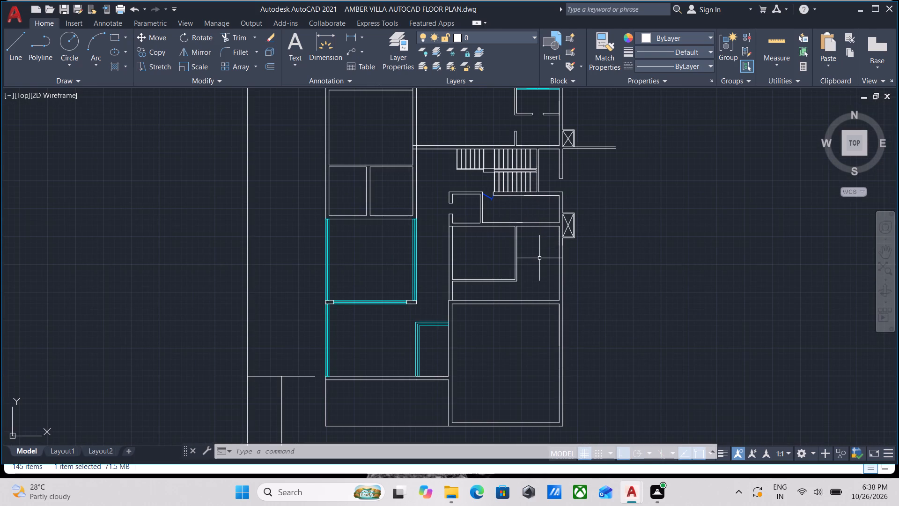
middle_drag(538, 258, 543, 192)
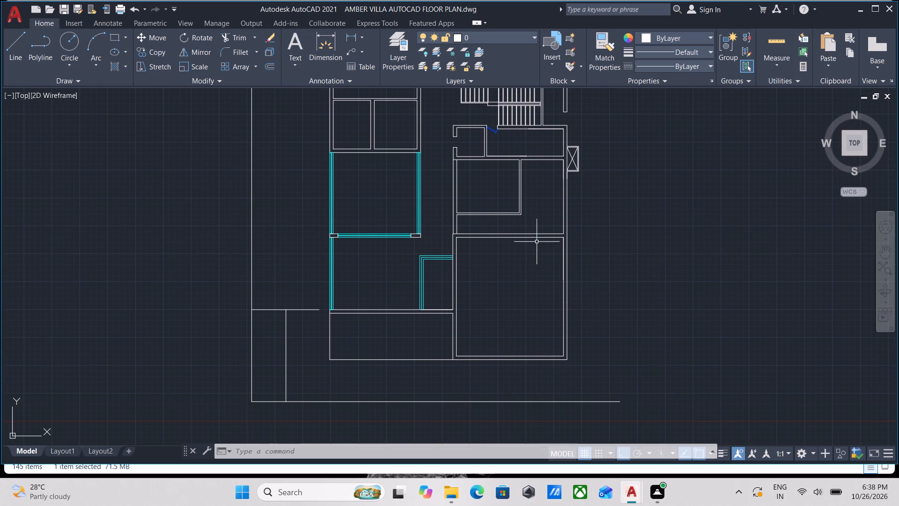
scroll(465, 284, up, 2)
scroll(455, 209, up, 2)
middle_drag(455, 209, 468, 271)
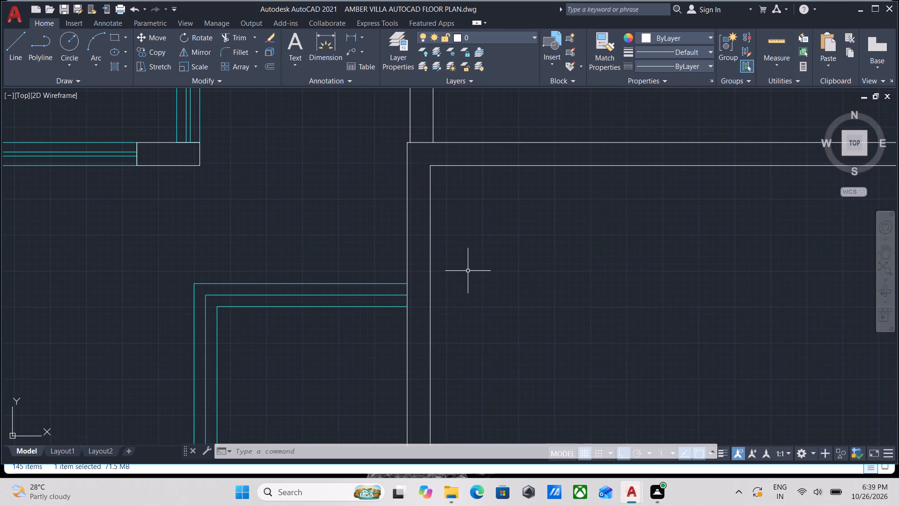
key(l)
key(Return)
scroll(417, 267, up, 1)
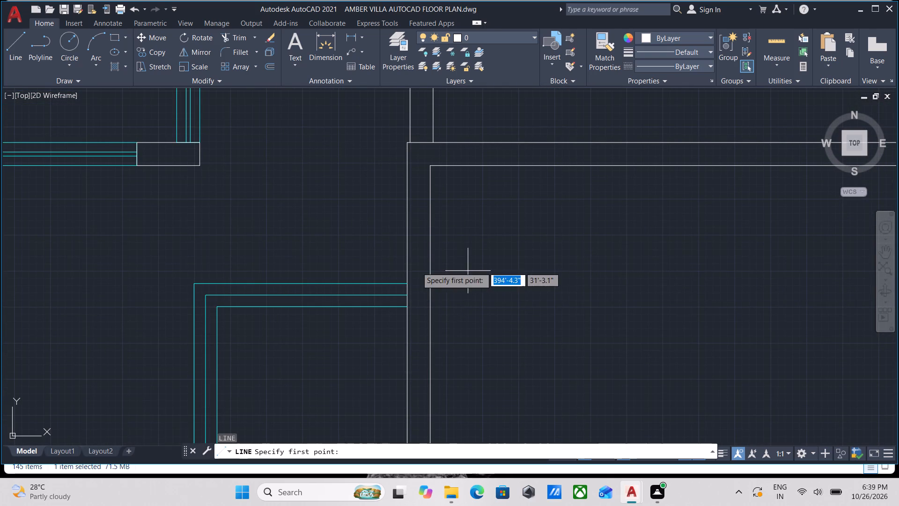
click(399, 290)
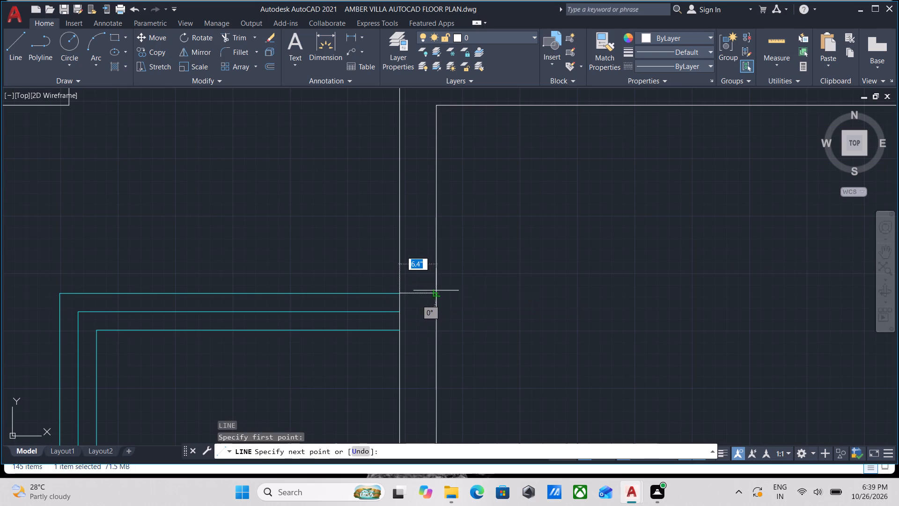
click(437, 293)
key(Escape)
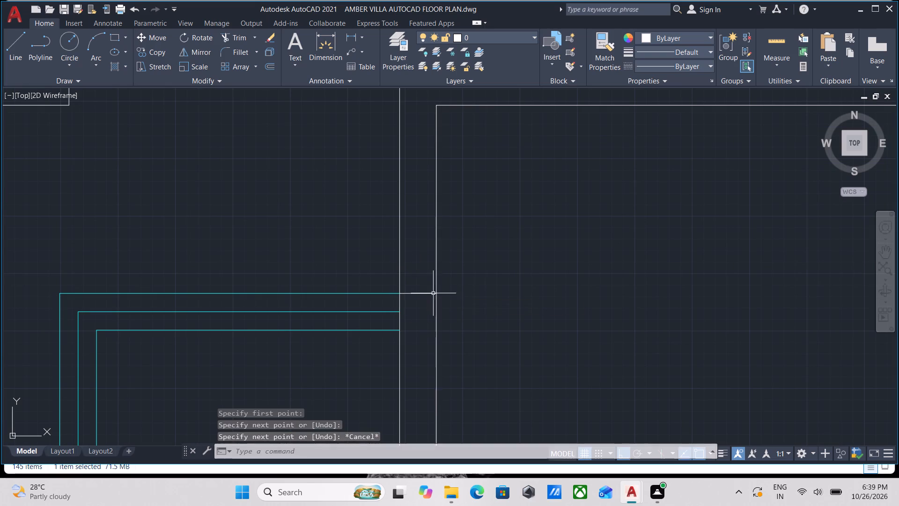
Offset the short line across the southeast room's west wall 3' to the north.
scroll(405, 294, up, 2)
drag(439, 326, 440, 322)
click(434, 253)
middle_click(434, 253)
scroll(434, 253, down, 1)
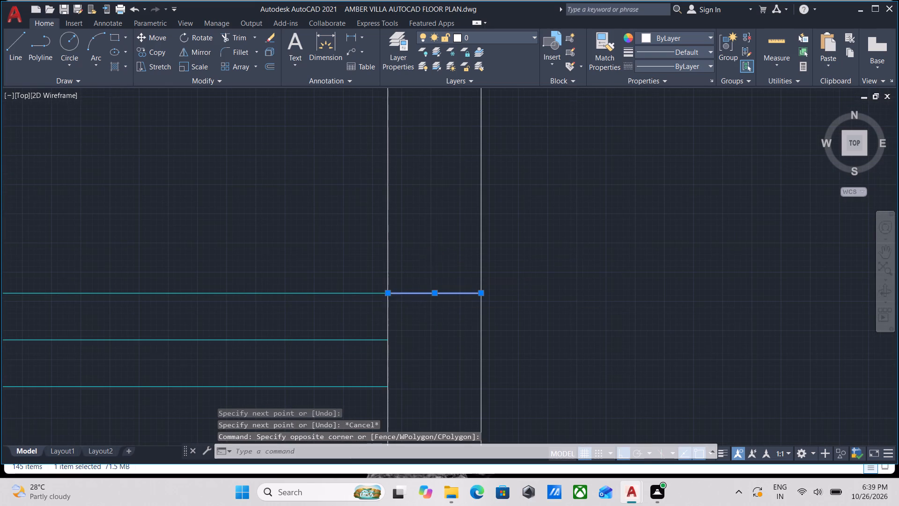
key(o)
key(Return)
click(433, 281)
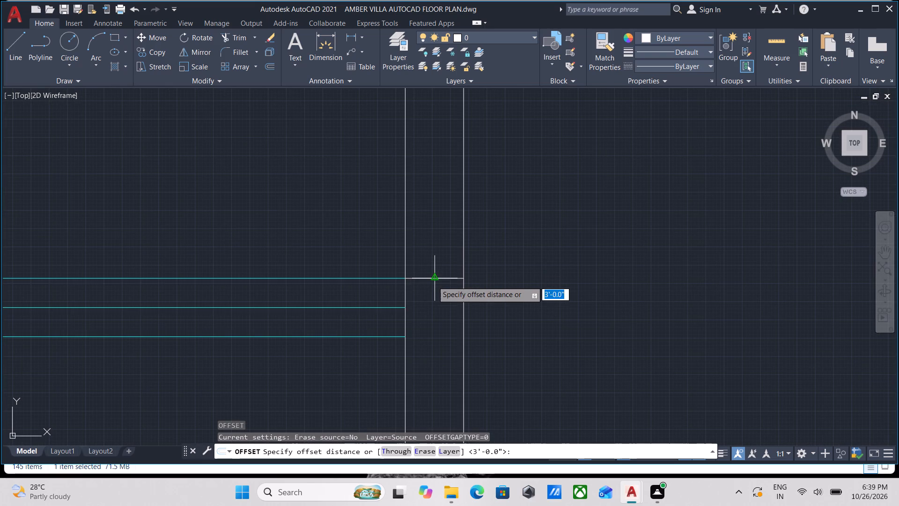
click(437, 189)
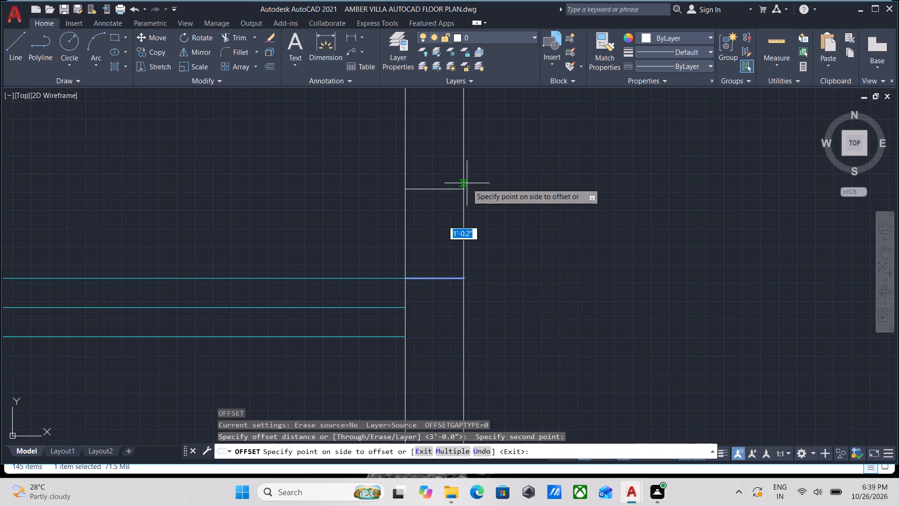
text(3')
key(Return)
scroll(470, 154, down, 2)
middle_drag(470, 154, 511, 322)
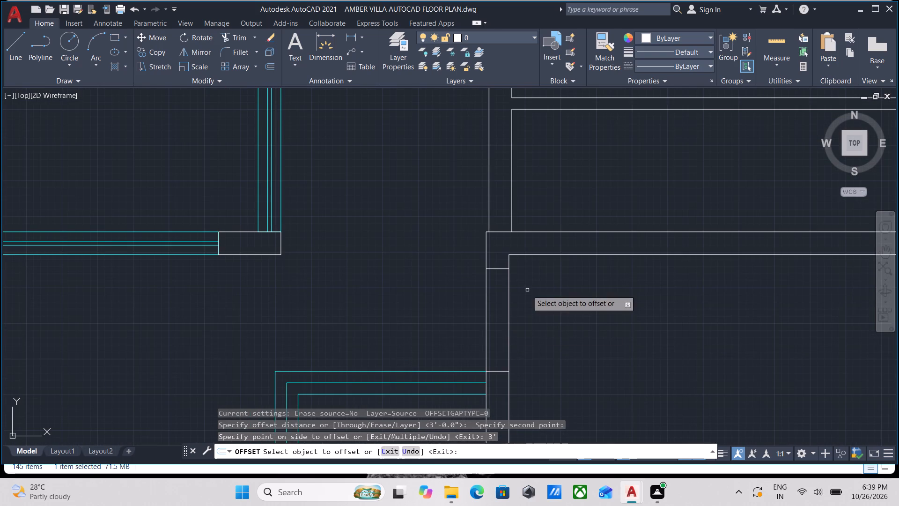
key(Escape)
Trim both faces of the southeast room's west wall between the two short lines to cut the door opening.
text(TR)
key(Return)
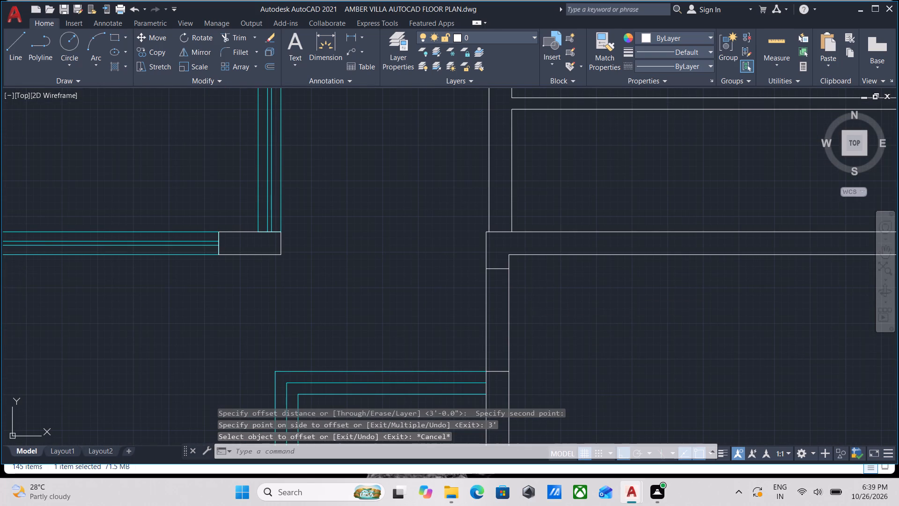
click(530, 306)
click(391, 306)
key(grave)
scroll(504, 301, down, 3)
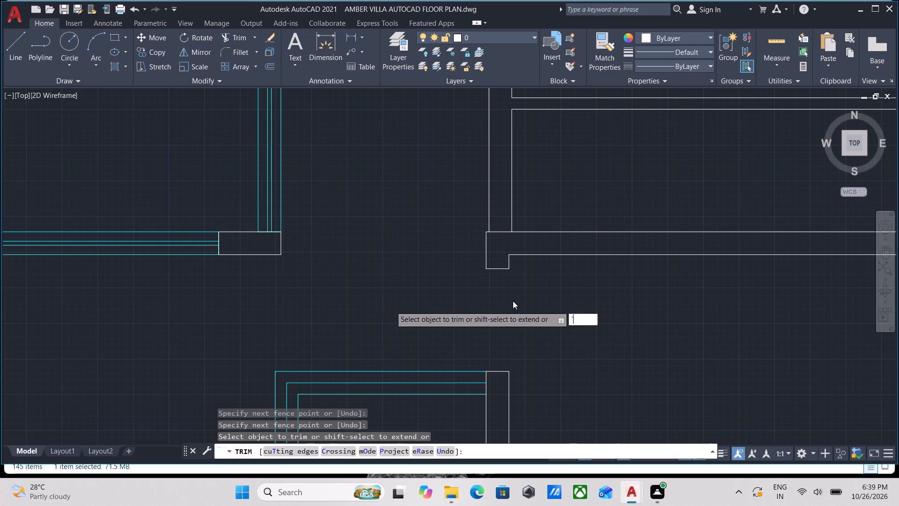
middle_drag(513, 301, 534, 276)
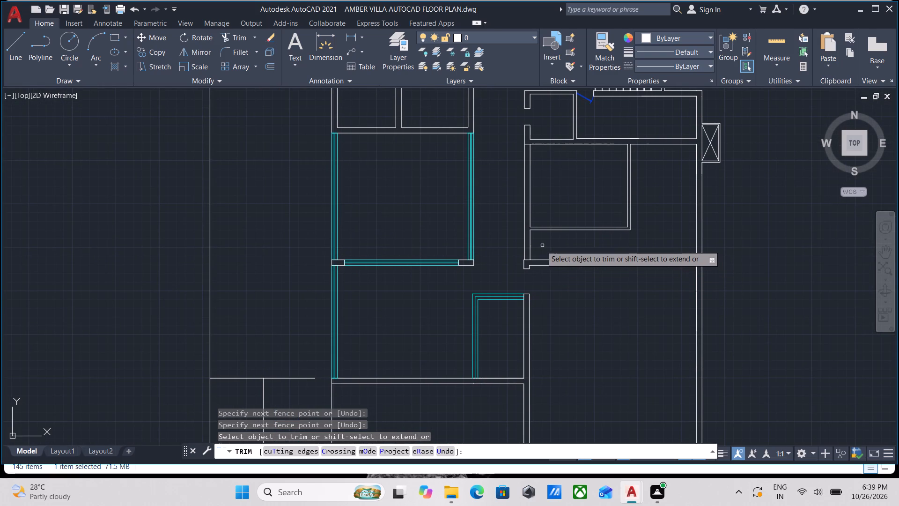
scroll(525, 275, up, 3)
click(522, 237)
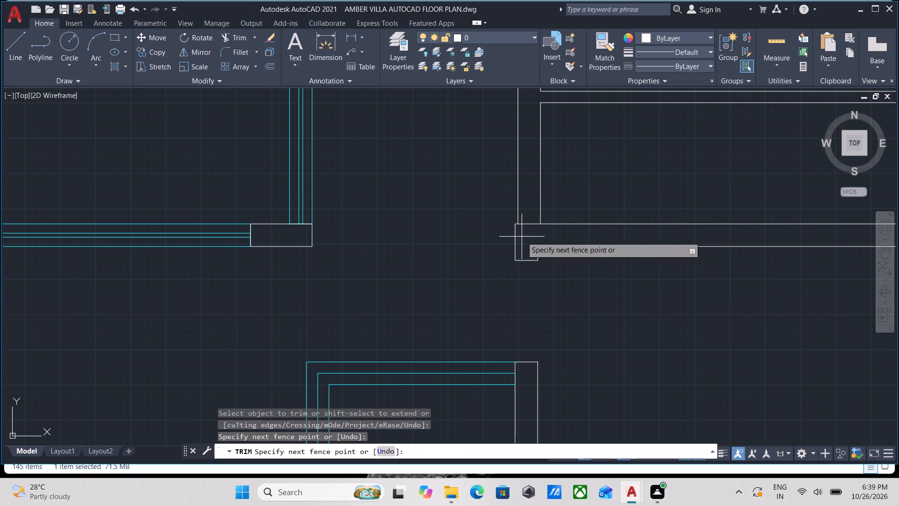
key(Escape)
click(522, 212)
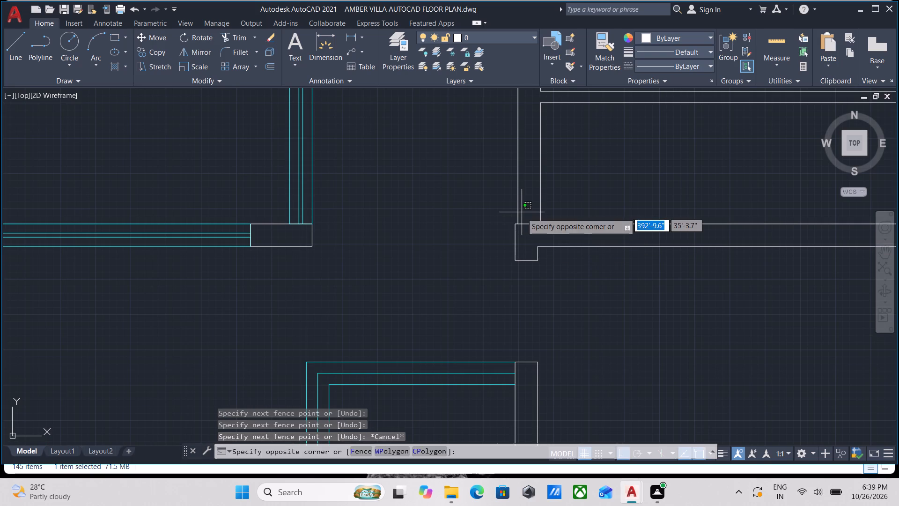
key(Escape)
Trim the line crossing the wall junction north of the new door opening, between the upper wall's two faces.
scroll(526, 240, down, 2)
middle_drag(526, 246, 532, 318)
scroll(532, 318, up, 3)
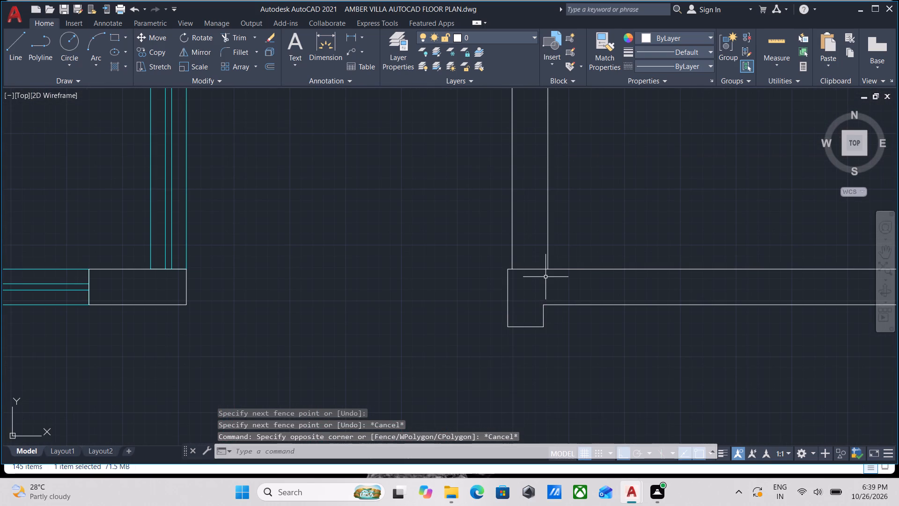
text(TR)
key(Return)
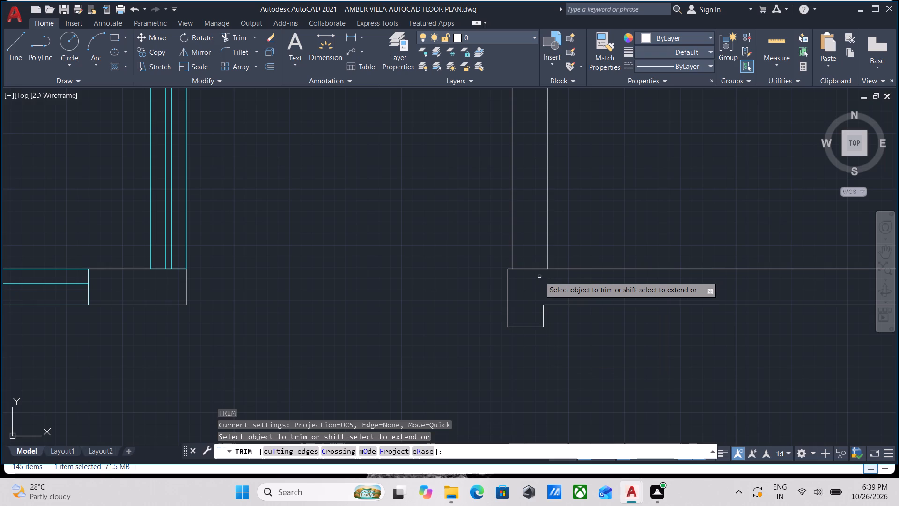
click(534, 283)
click(532, 247)
key(Escape)
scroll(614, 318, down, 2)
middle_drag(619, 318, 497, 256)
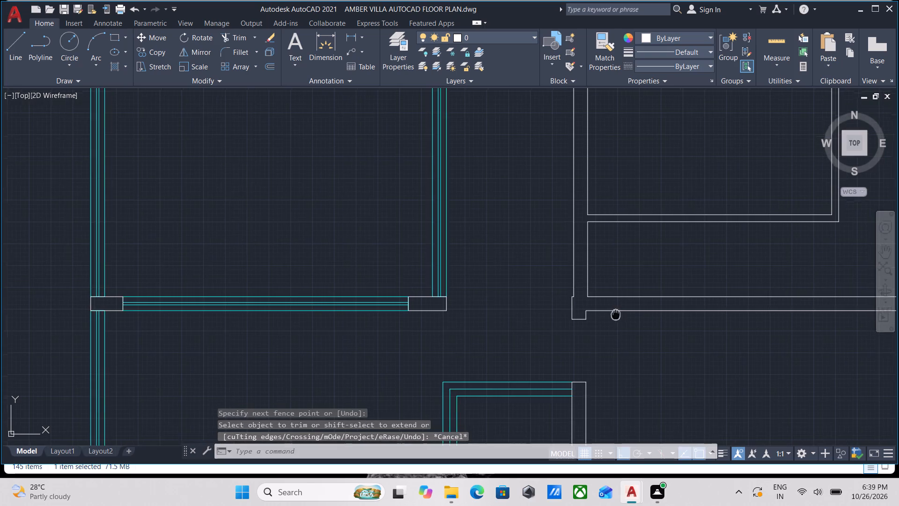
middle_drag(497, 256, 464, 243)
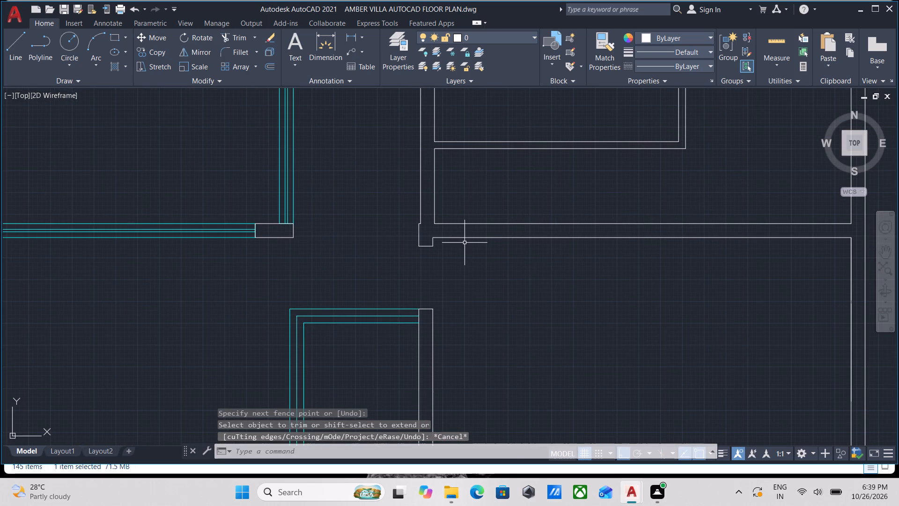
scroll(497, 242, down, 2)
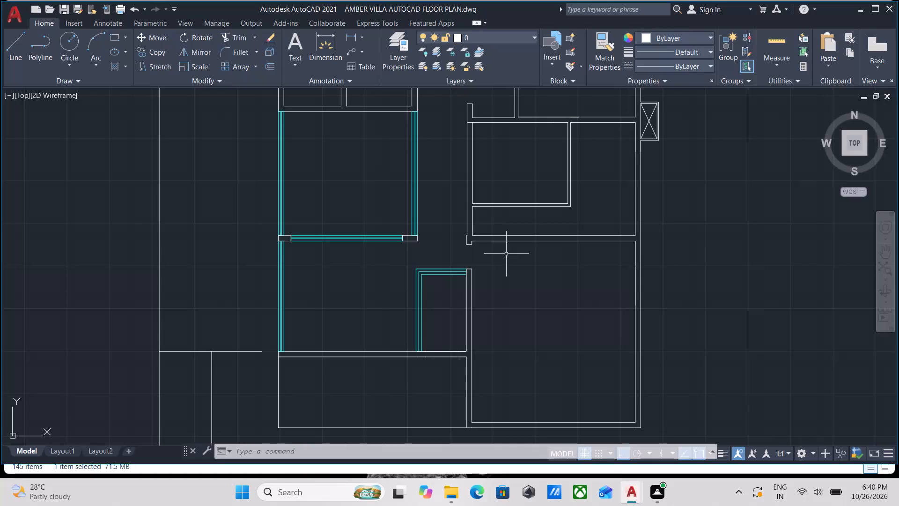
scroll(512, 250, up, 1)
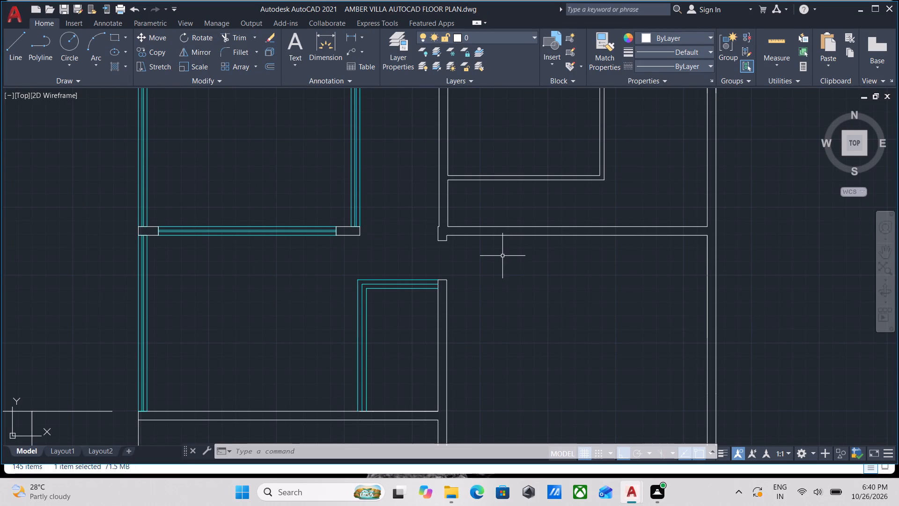
Draw a line about 4'-7" long from the midpoint of the enclosed room's south wall to the large southeast room's north wall inner face.
scroll(502, 256, up, 1)
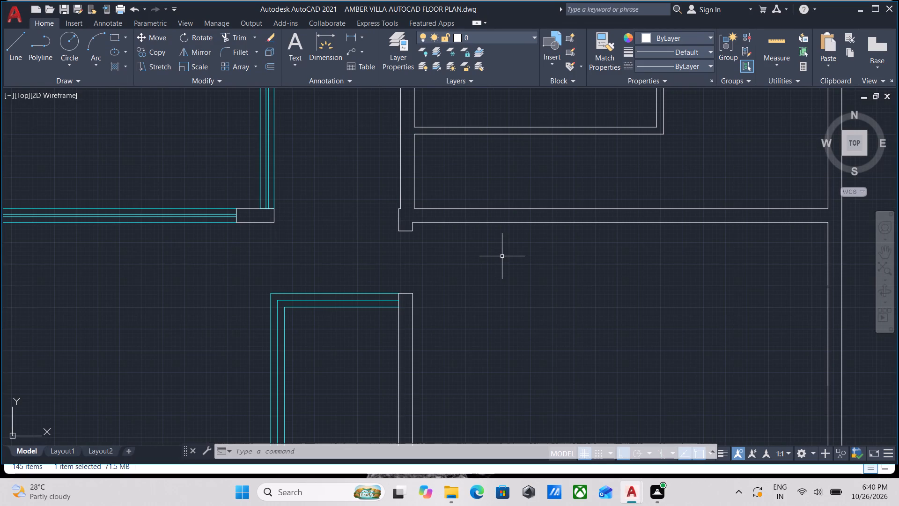
scroll(534, 237, down, 2)
middle_drag(534, 237, 538, 293)
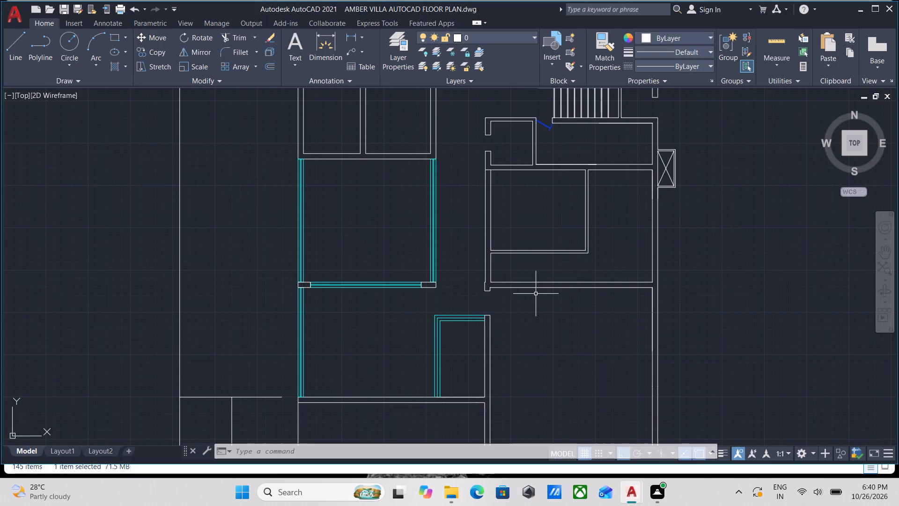
key(l)
key(Return)
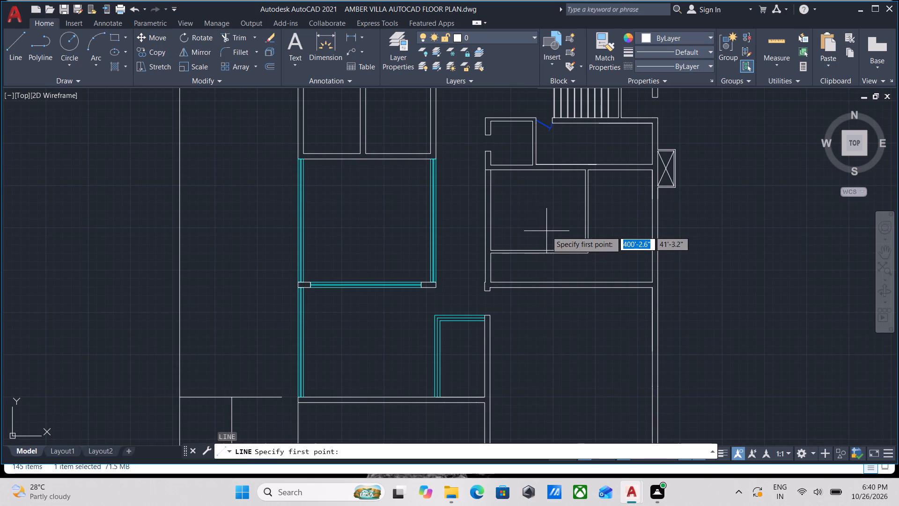
scroll(538, 242, up, 1)
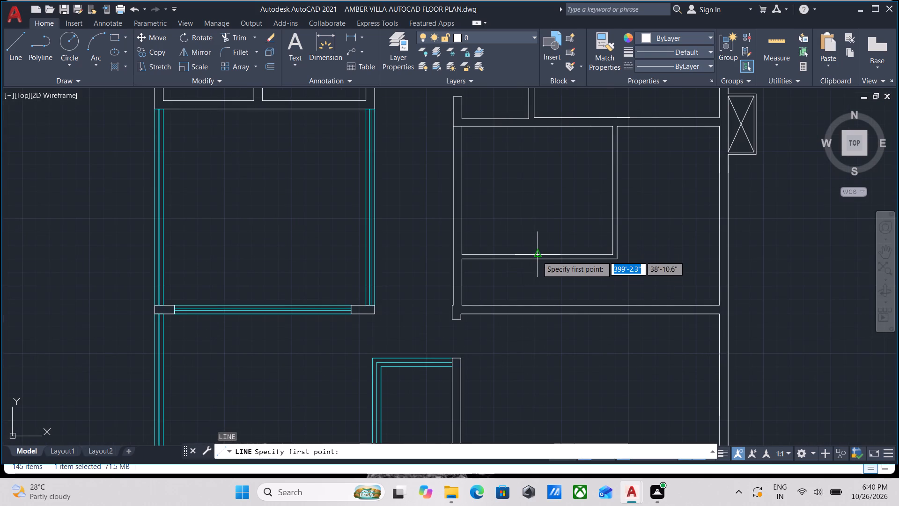
click(537, 256)
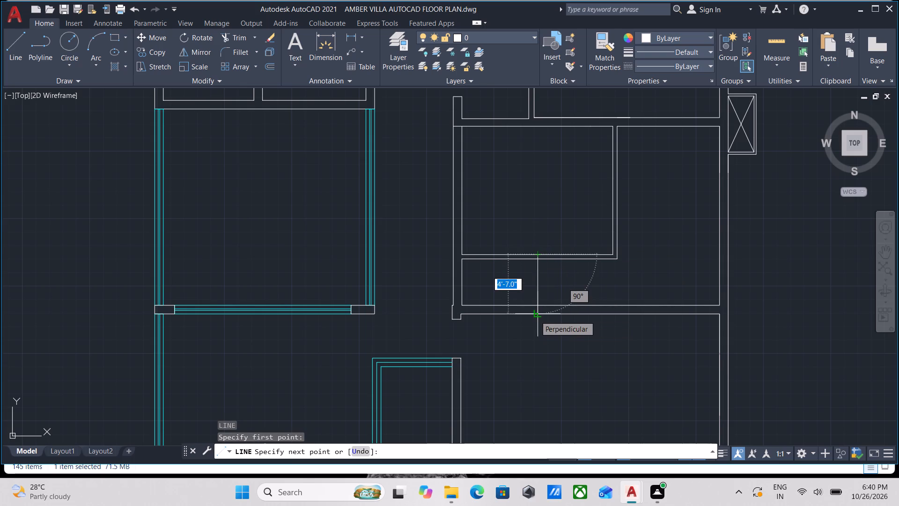
click(535, 316)
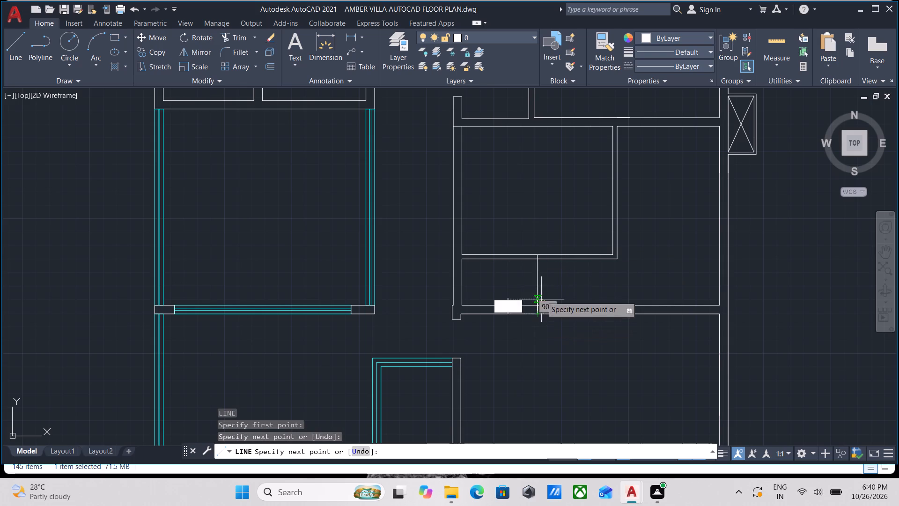
key(Escape)
Offset the new north-south line 2' to the west and 1' to the east.
scroll(542, 294, up, 2)
click(542, 294)
click(473, 247)
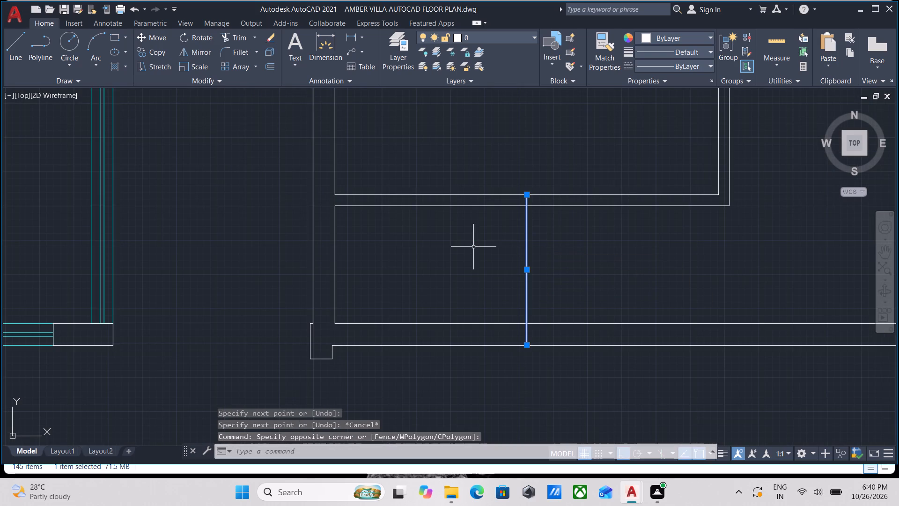
middle_drag(473, 247, 474, 296)
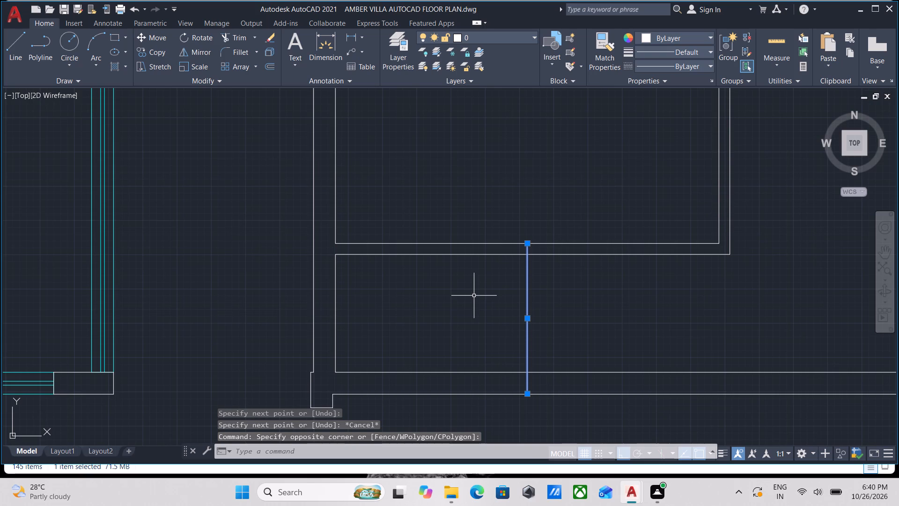
key(o)
key(Return)
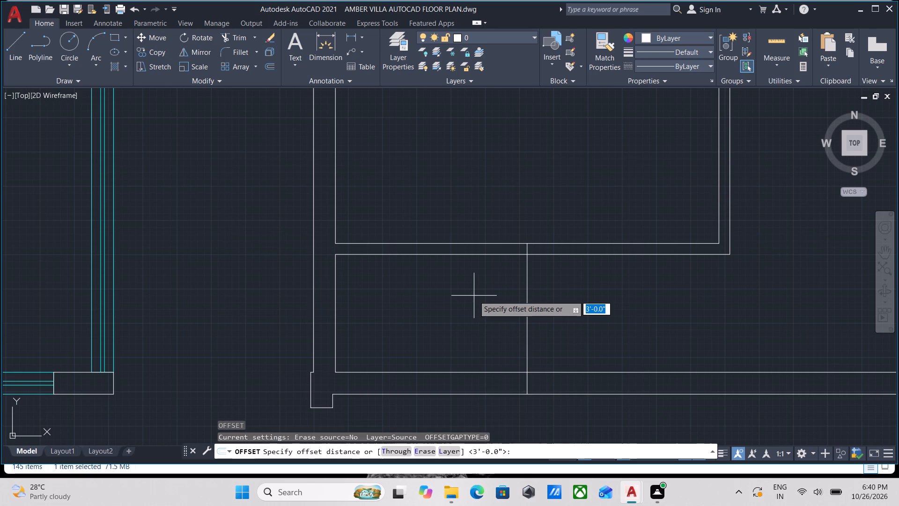
click(525, 316)
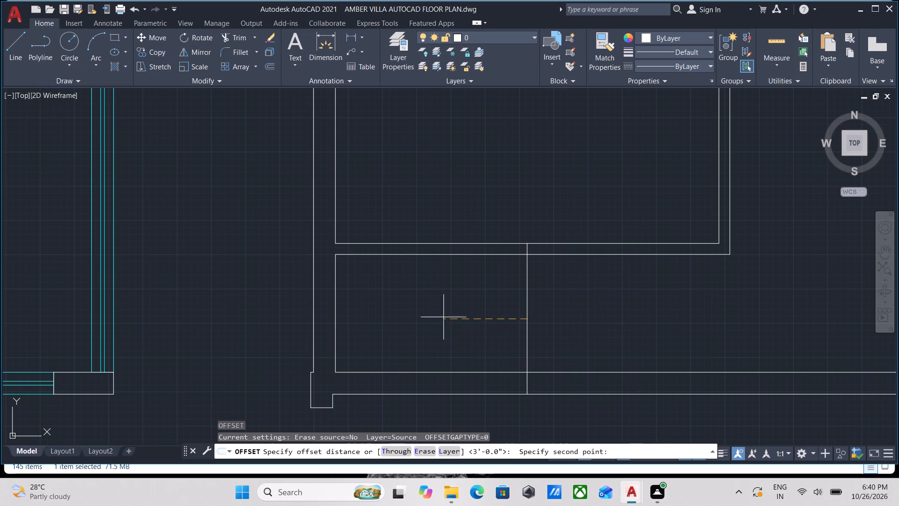
click(440, 317)
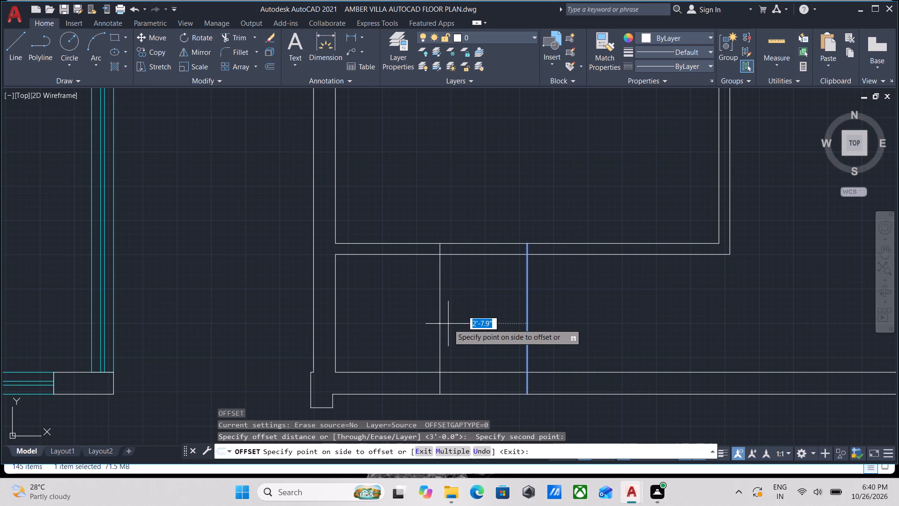
text(2')
key(Return)
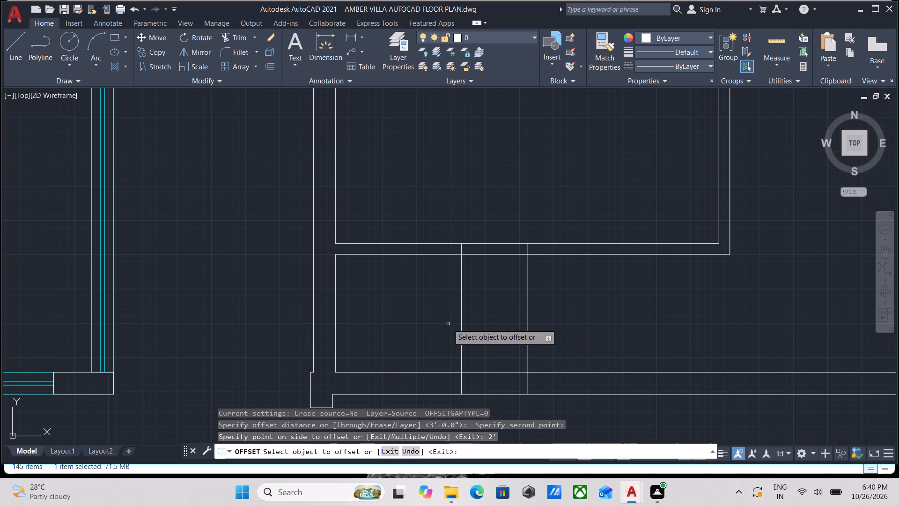
click(528, 318)
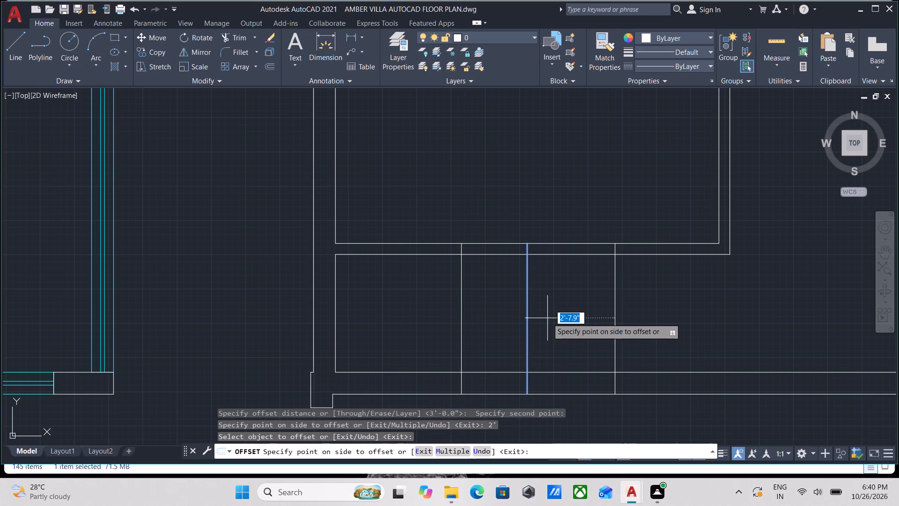
key(1)
key(apostrophe)
key(Return)
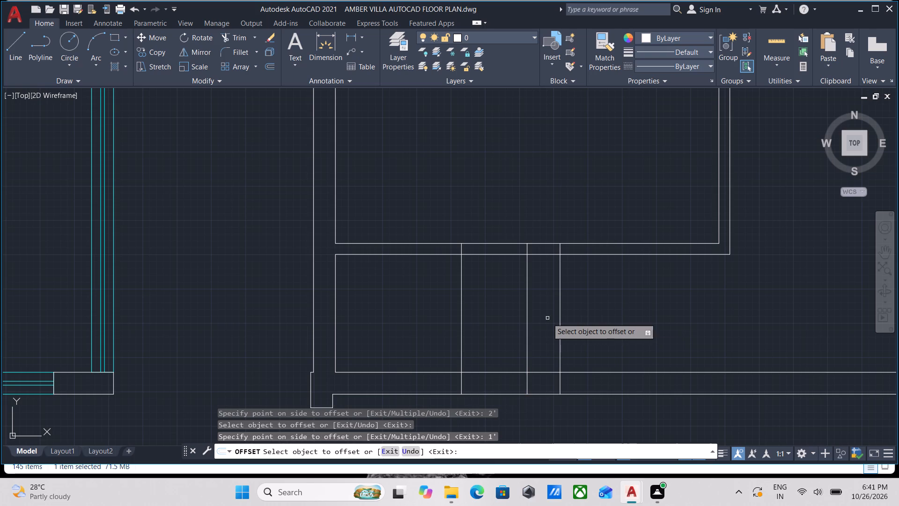
key(Escape)
Trim both parallel walls between the outer offset lines and remove the line segments left across the corridor, cutting two aligned door openings.
scroll(547, 318, down, 2)
scroll(519, 400, up, 1)
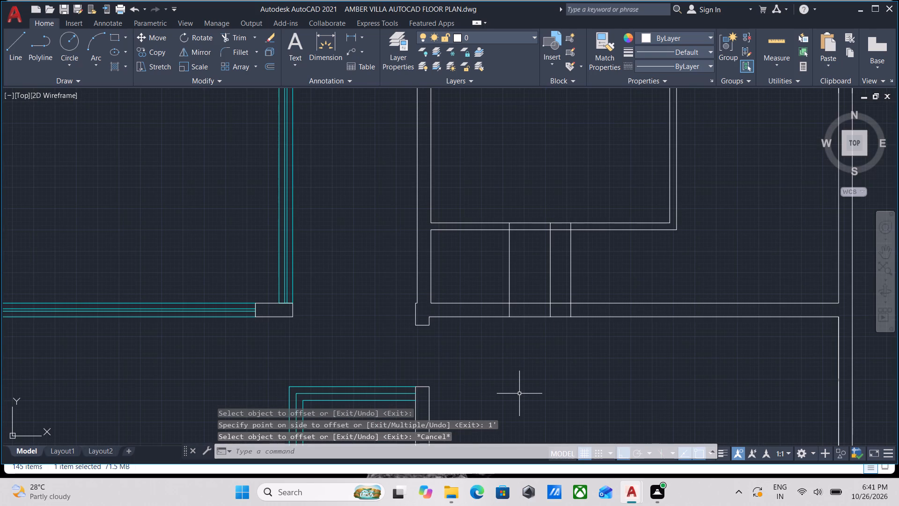
text(TR)
key(Return)
click(546, 350)
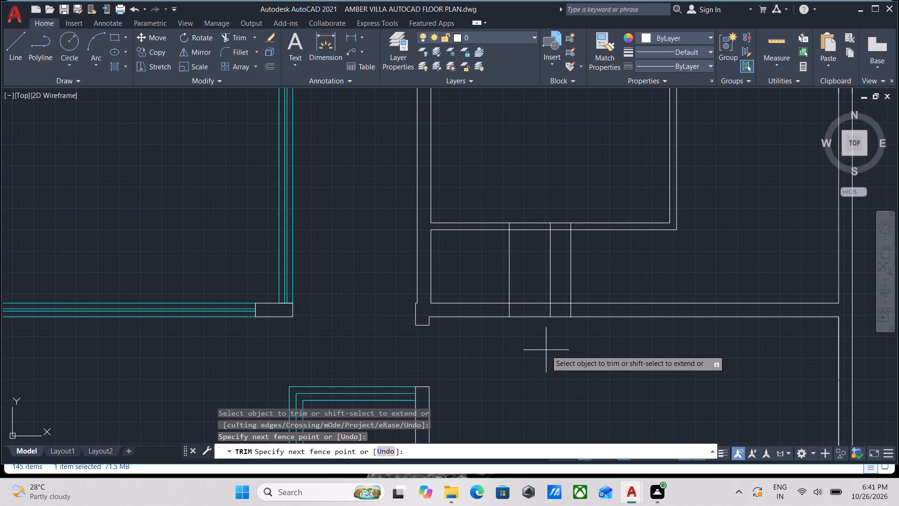
click(524, 162)
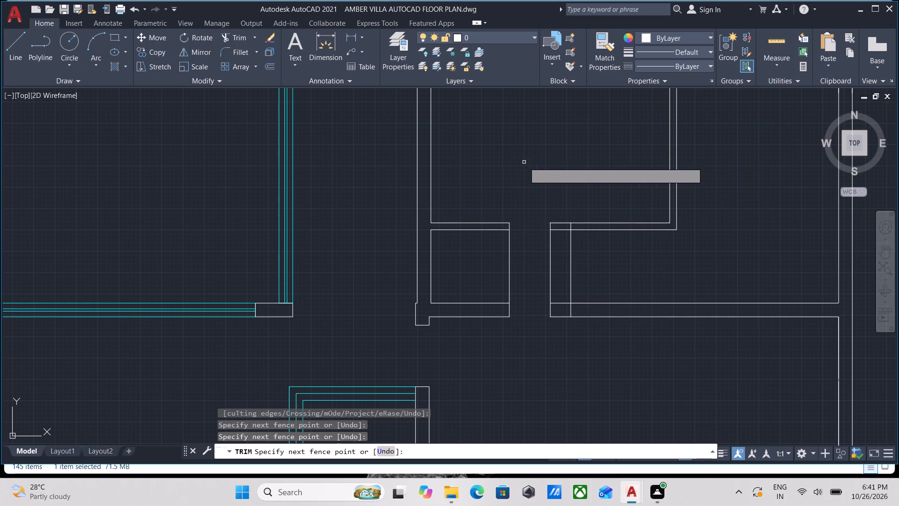
click(563, 327)
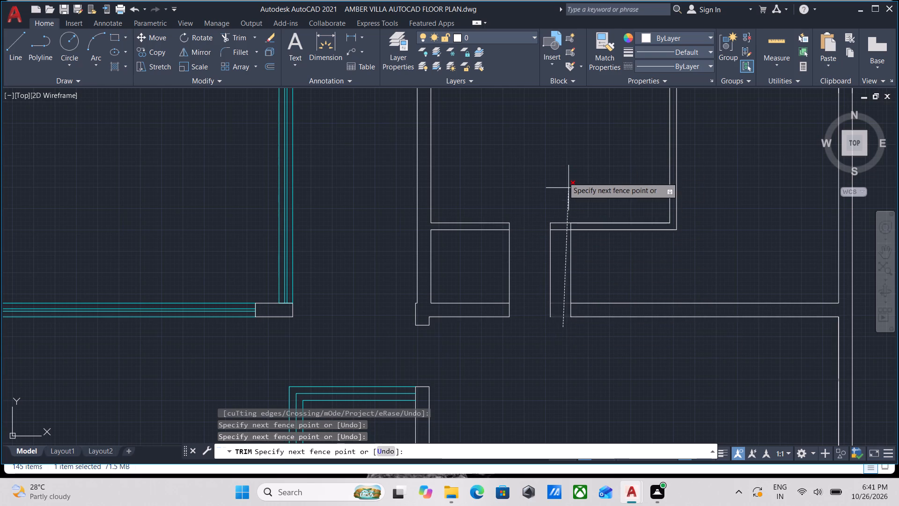
click(563, 177)
click(599, 279)
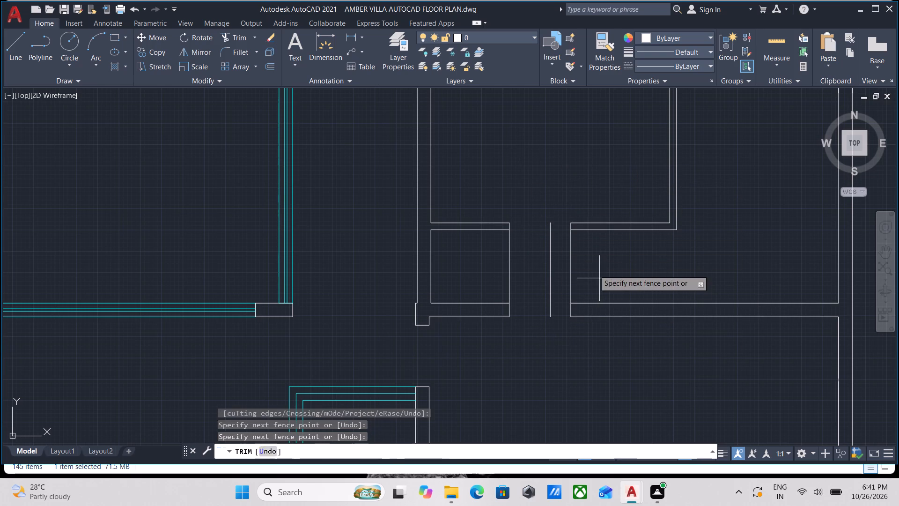
click(435, 248)
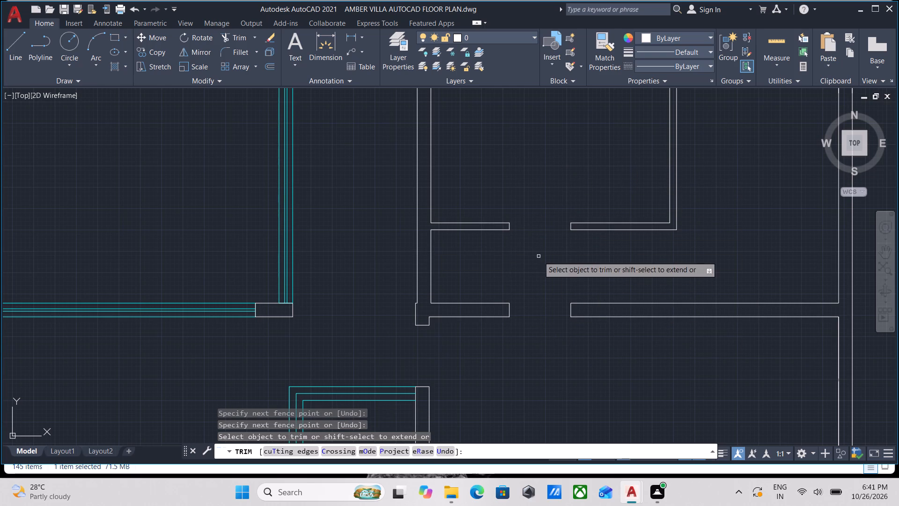
middle_drag(538, 256, 531, 281)
key(Escape)
Examine the floor plan from the new door openings through the southern rooms and up to the northwest rooms.
scroll(531, 281, down, 1)
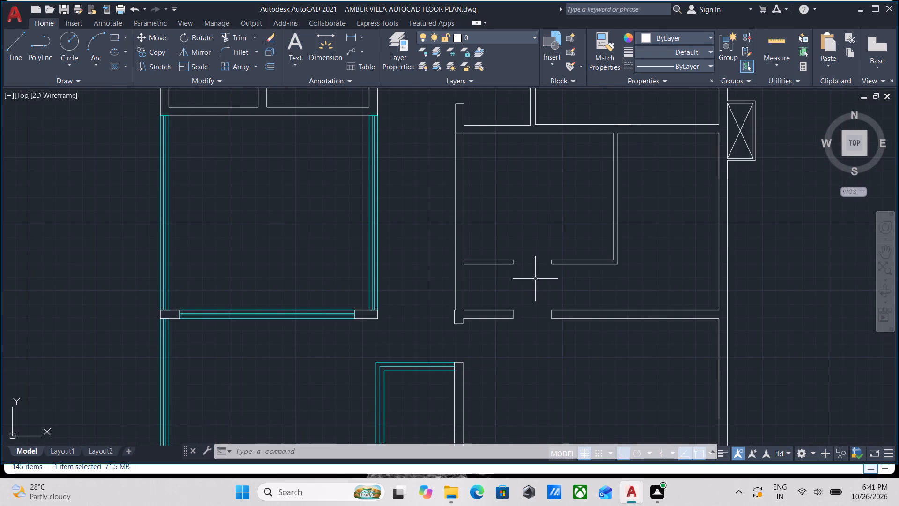
middle_drag(536, 278, 538, 313)
scroll(537, 313, down, 1)
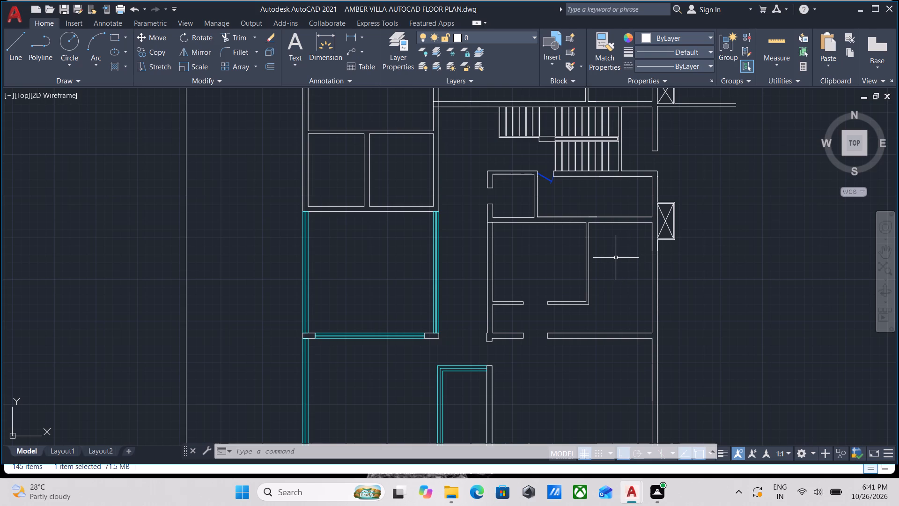
scroll(616, 258, up, 1)
middle_drag(616, 258, 557, 338)
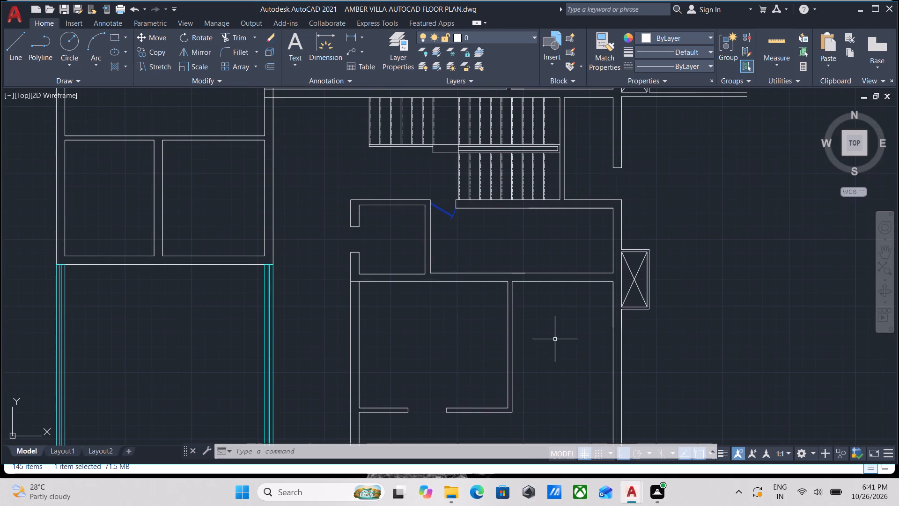
scroll(559, 334, down, 1)
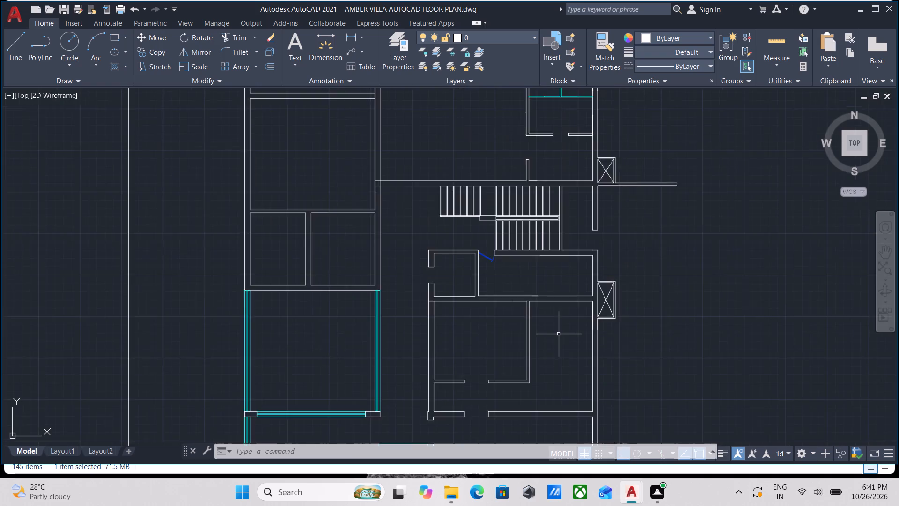
scroll(559, 334, down, 1)
middle_drag(582, 397, 582, 256)
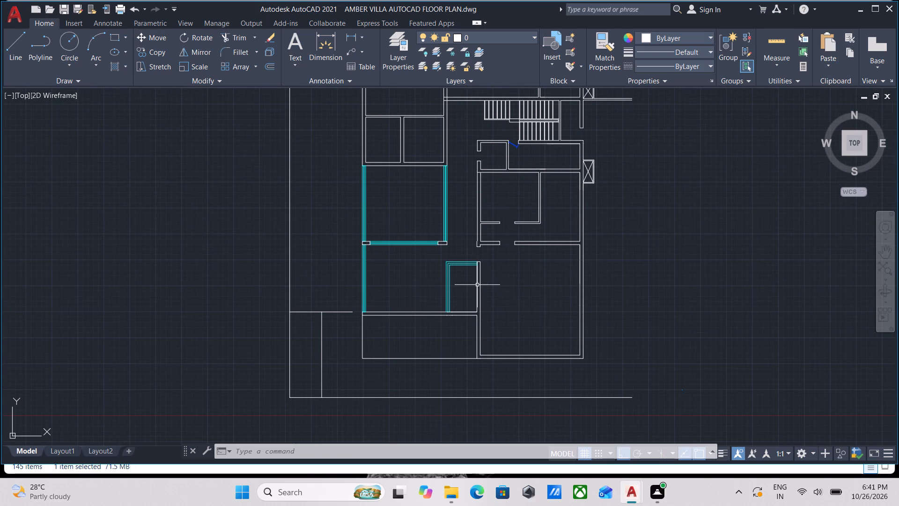
middle_drag(475, 284, 555, 290)
scroll(516, 278, up, 1)
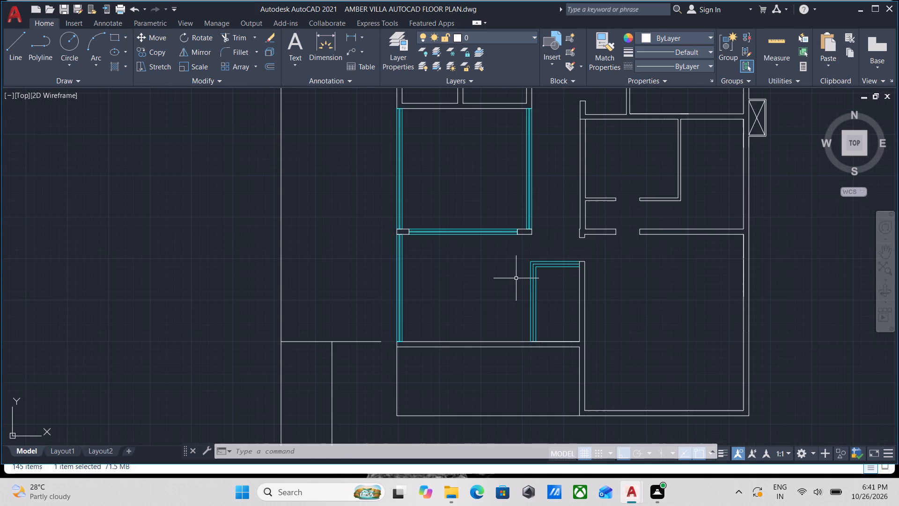
middle_drag(449, 269, 449, 277)
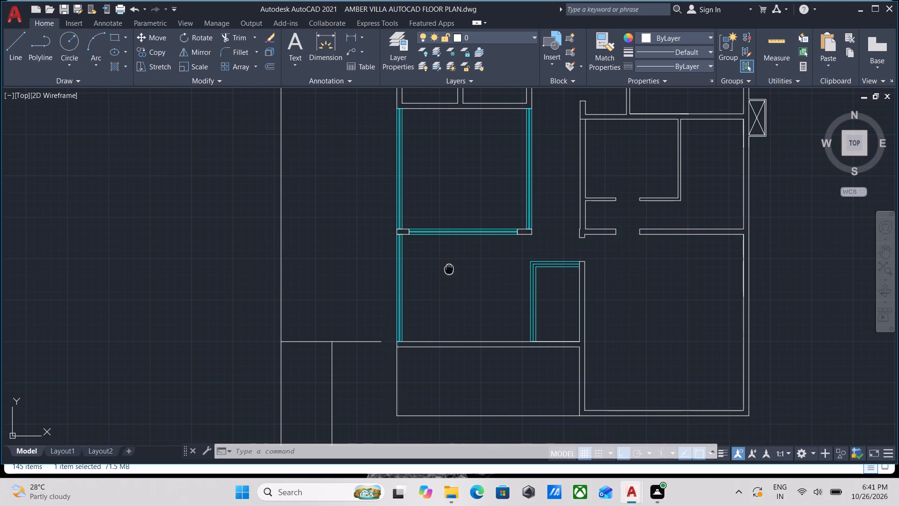
middle_drag(449, 277, 455, 363)
middle_drag(454, 246, 457, 272)
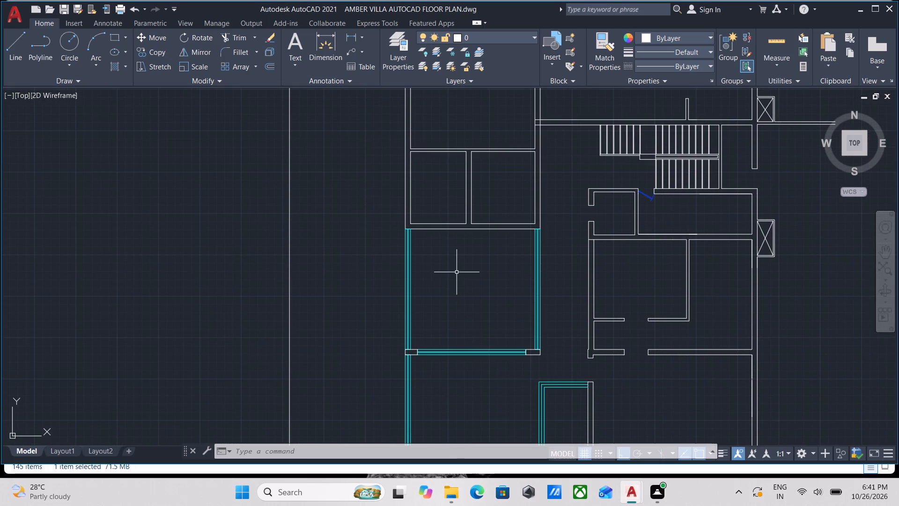
middle_drag(457, 272, 457, 359)
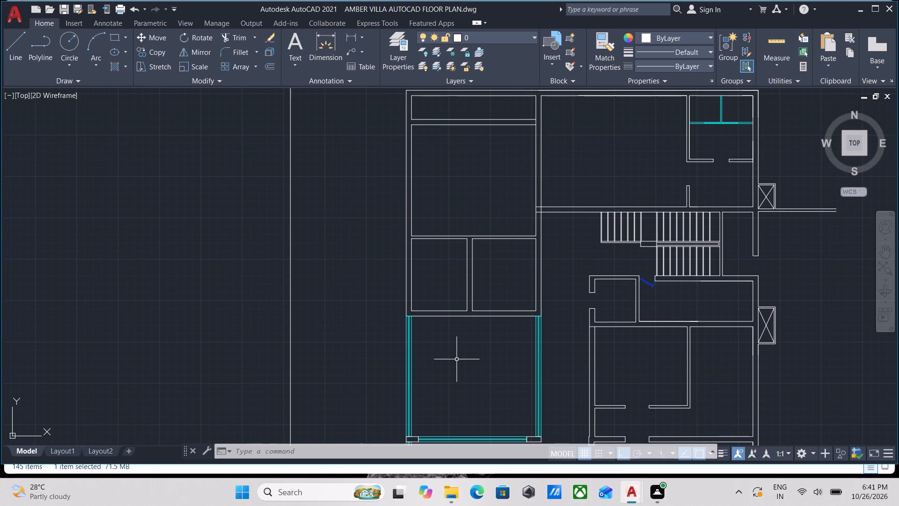
scroll(442, 222, up, 2)
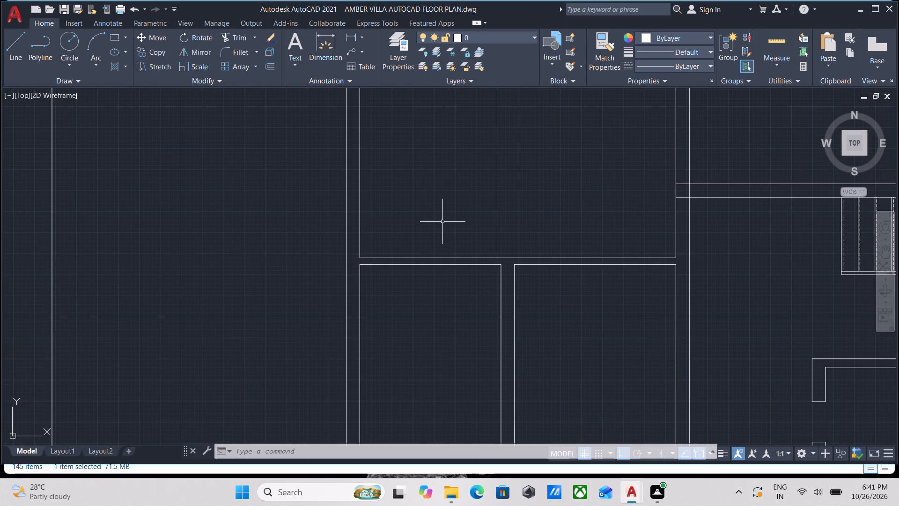
scroll(442, 222, down, 2)
middle_drag(442, 222, 445, 244)
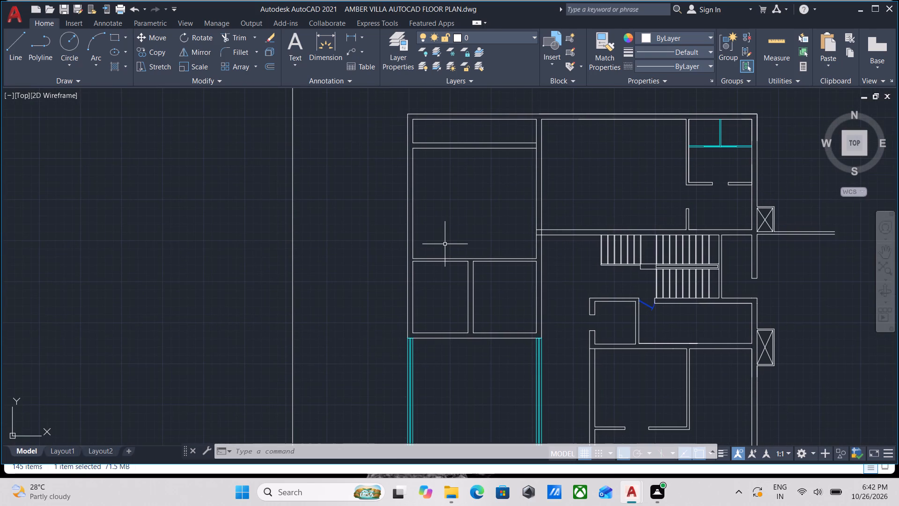
Draw a line across the partition between the two small western rooms, 6" south of its north end.
key(l)
key(Return)
scroll(465, 269, up, 1)
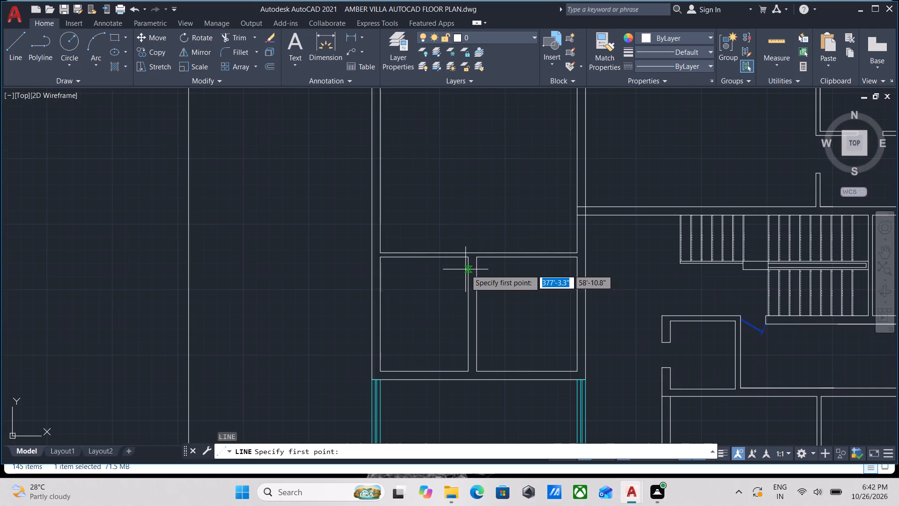
text(TK)
key(Return)
scroll(475, 264, up, 2)
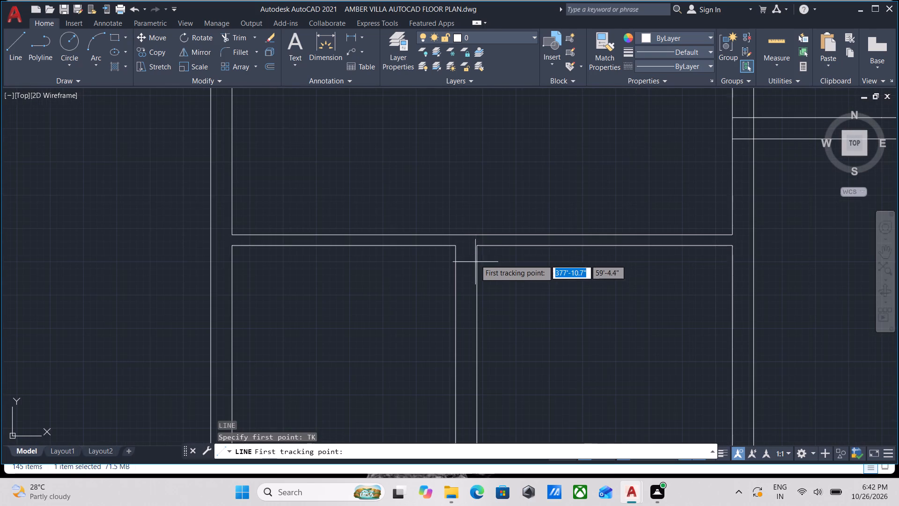
click(458, 244)
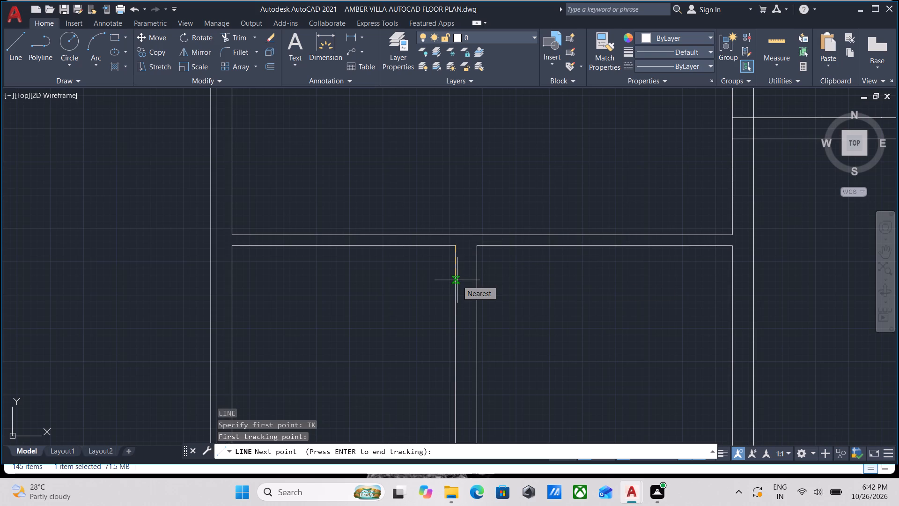
key(6)
key(shift+quotedbl)
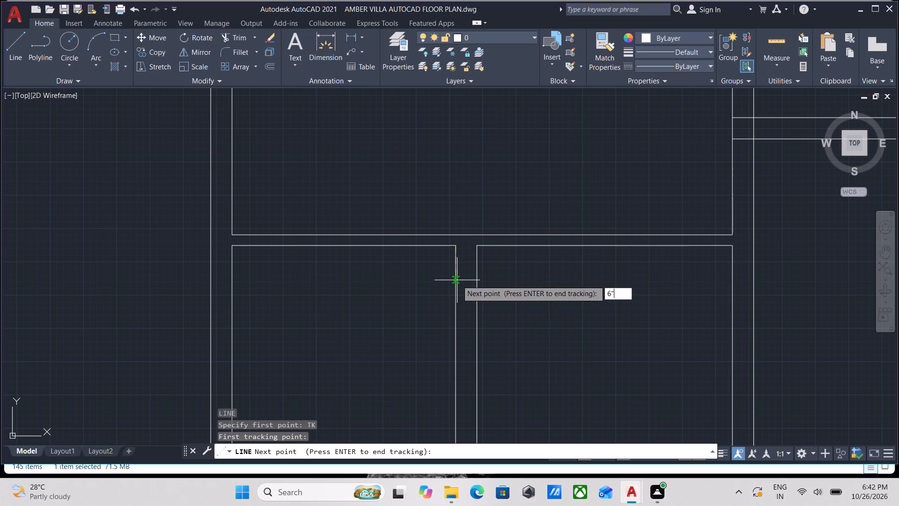
key(Return)
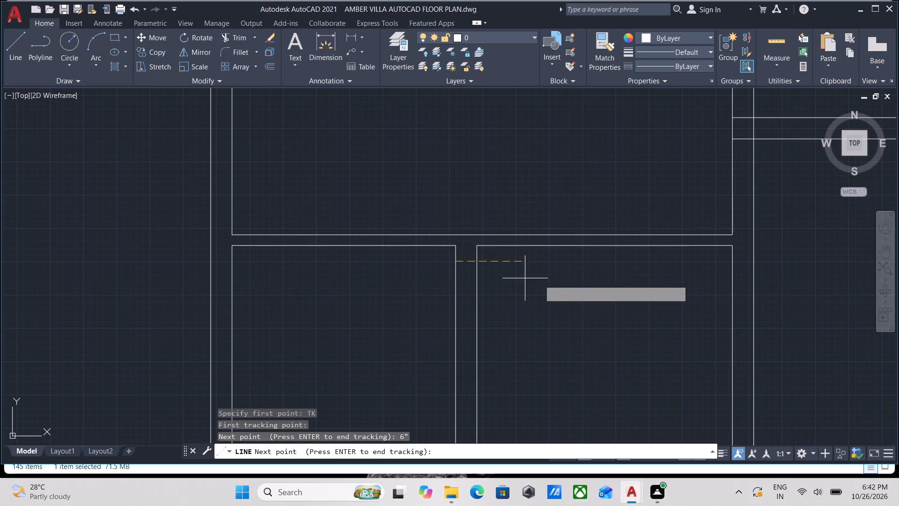
scroll(484, 262, up, 1)
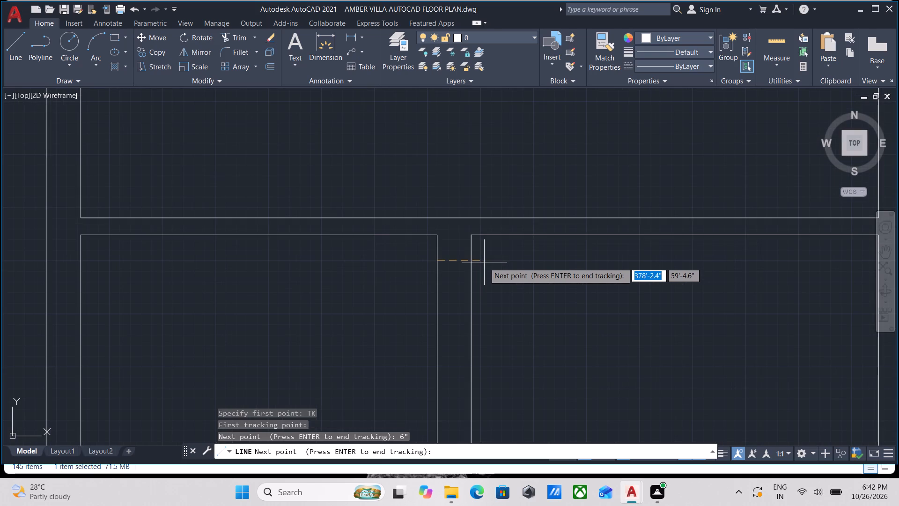
key(Return)
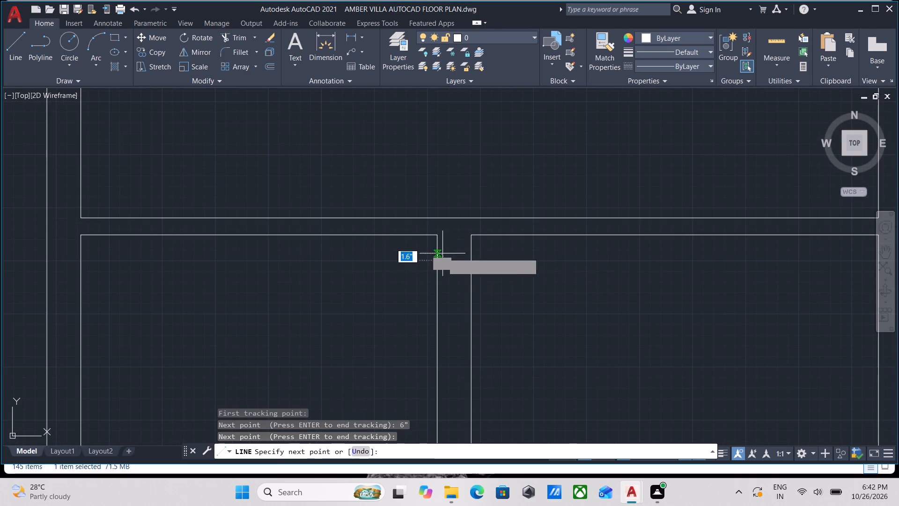
click(472, 260)
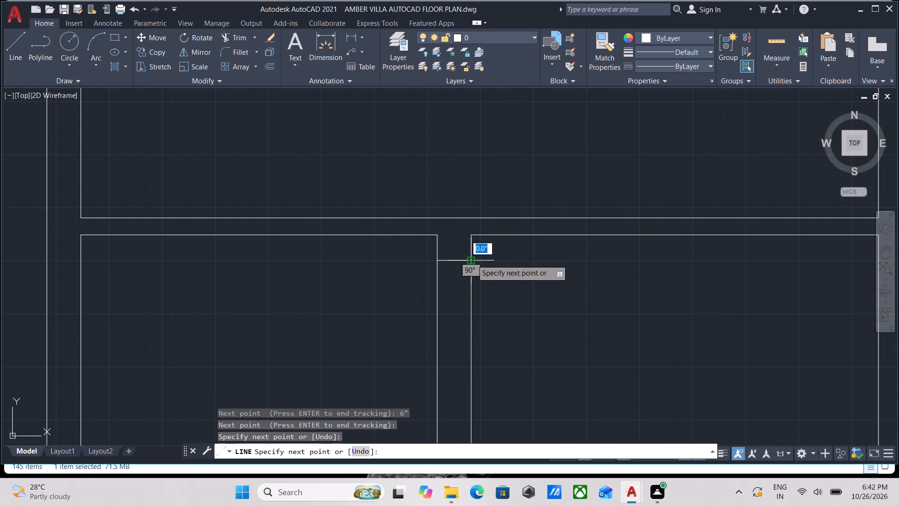
key(Escape)
Offset the short line across the partition 2'6" to the south.
scroll(467, 260, up, 3)
click(453, 282)
click(412, 223)
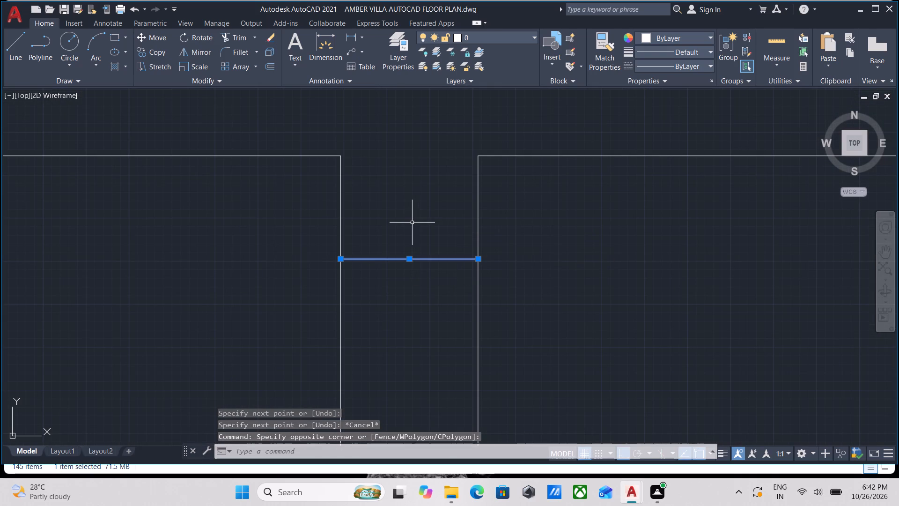
key(o)
key(Return)
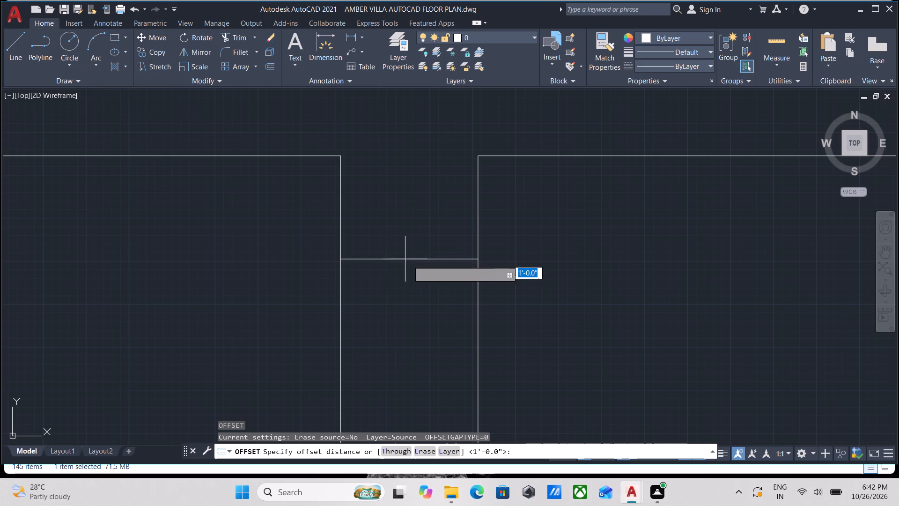
click(410, 258)
click(397, 326)
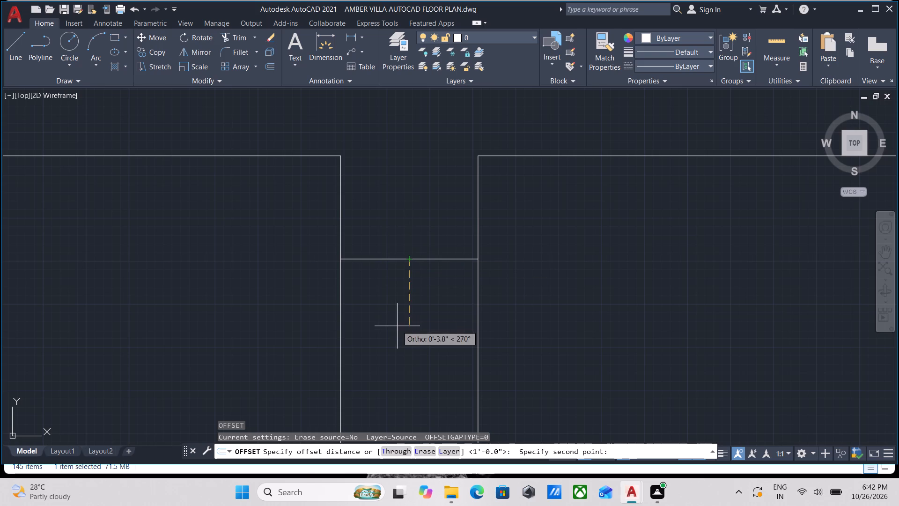
scroll(421, 308, down, 3)
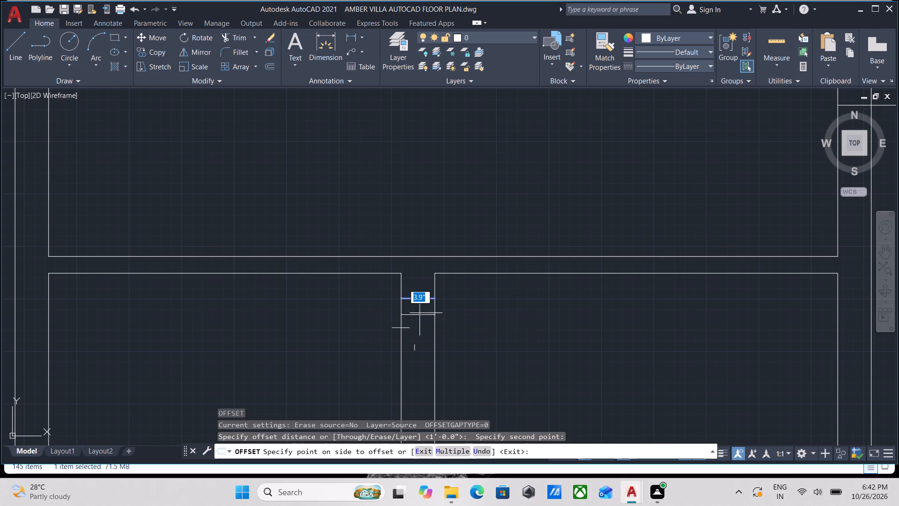
scroll(415, 349, down, 2)
middle_drag(426, 330, 444, 288)
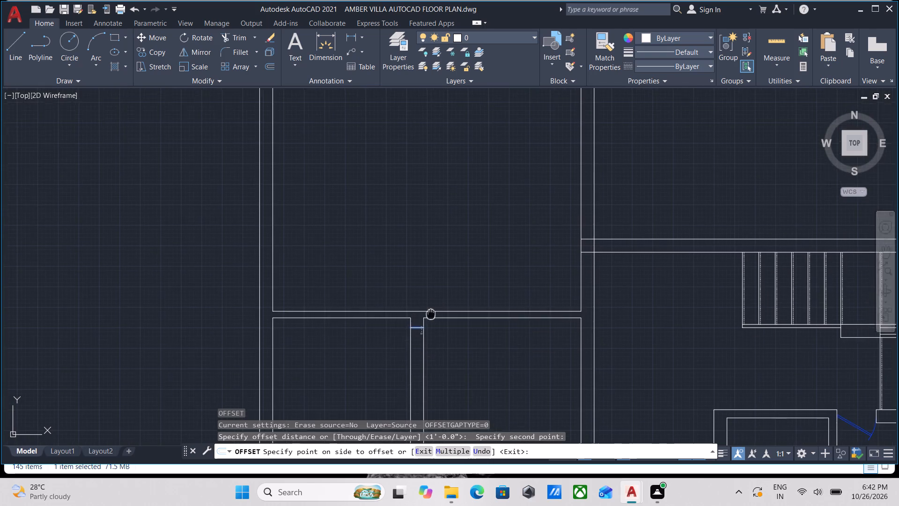
middle_drag(444, 288, 483, 245)
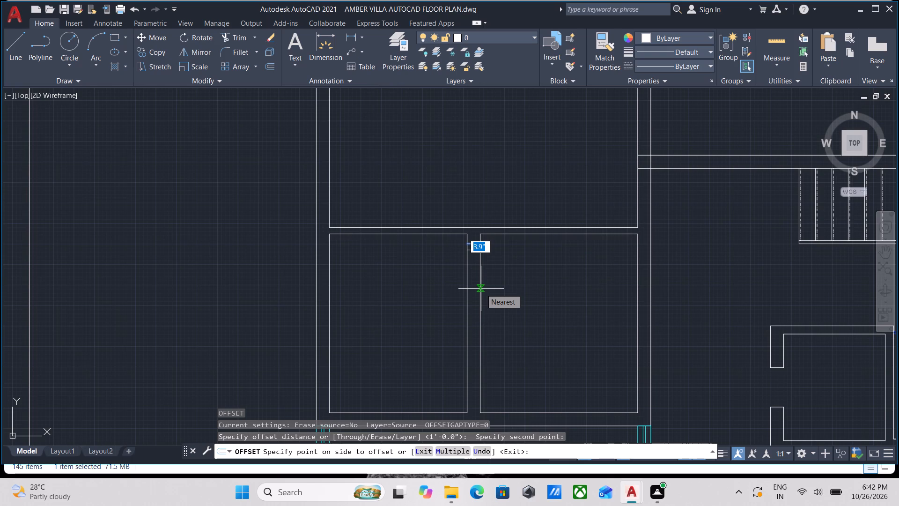
key(2)
key(apostrophe)
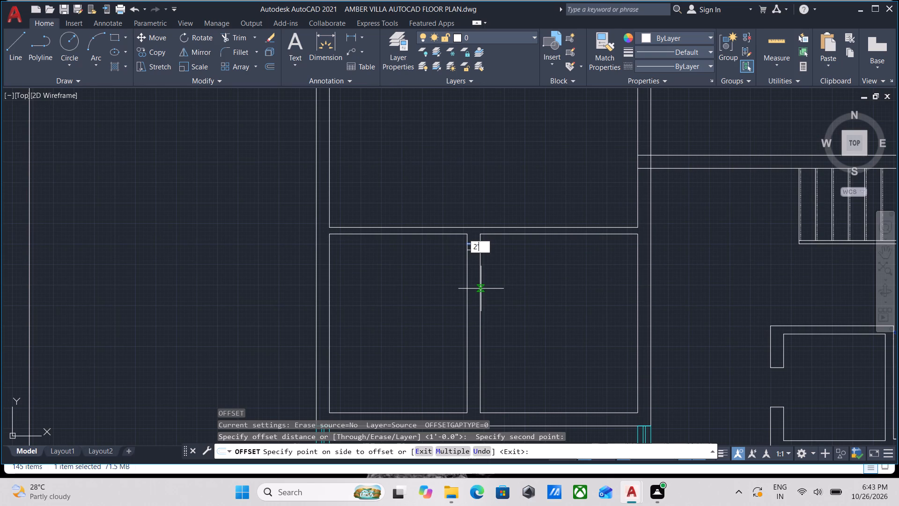
key(6)
key(Return)
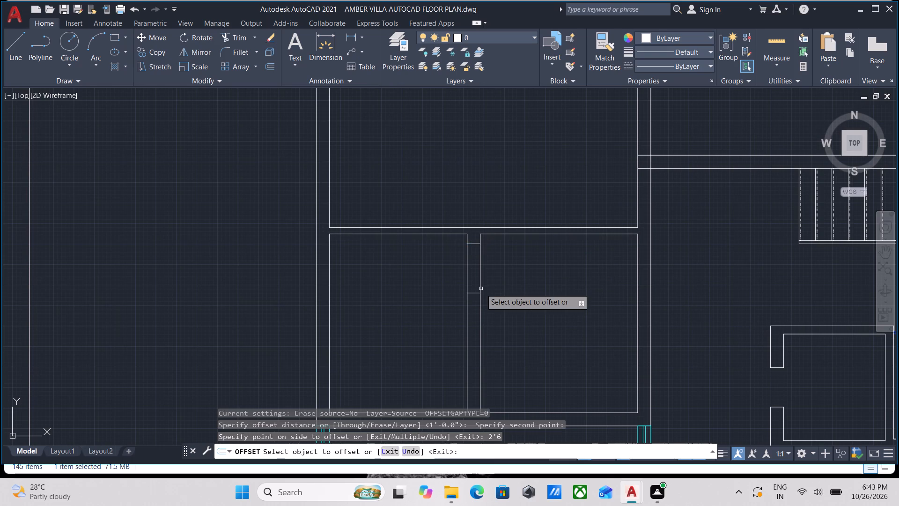
key(Escape)
Trim both partition faces between the two cross lines, cutting a door opening between the small western rooms.
key(t)
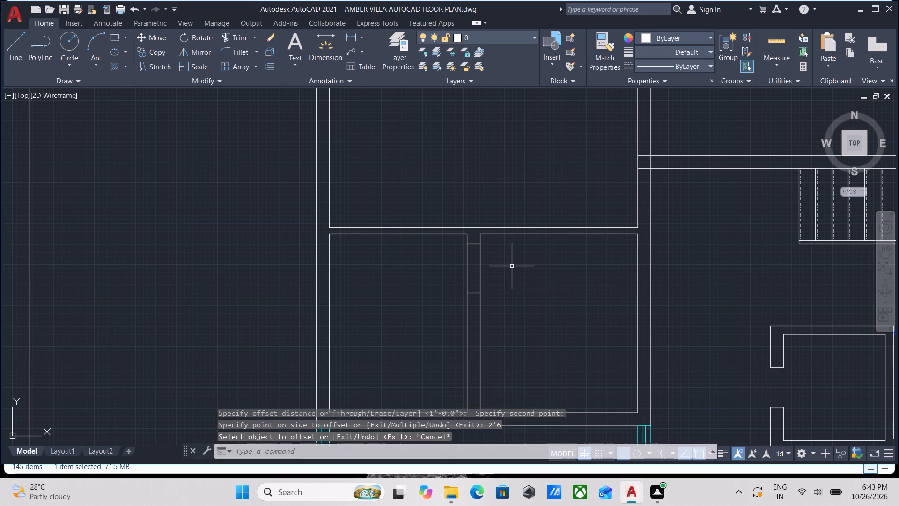
key(r)
key(Return)
click(498, 277)
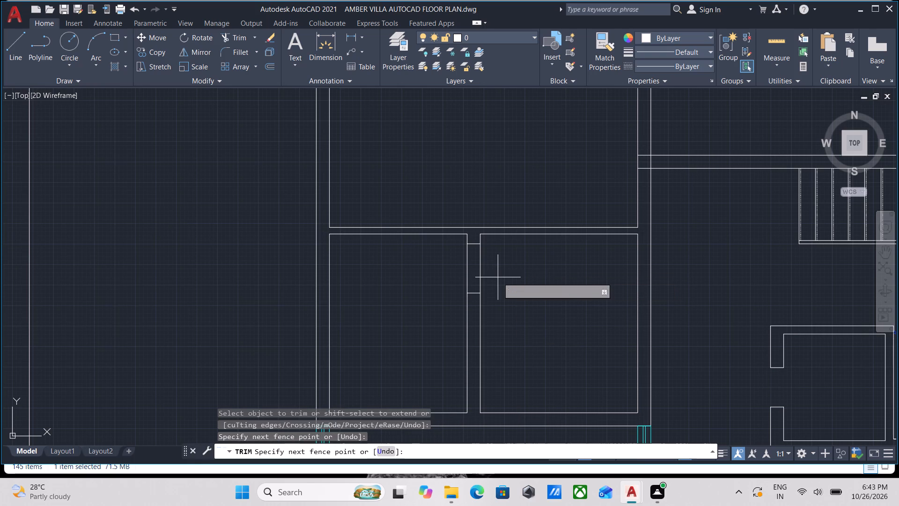
click(428, 265)
key(Escape)
Draw a line about 4" long across the north wall of the eastern small room, from the midpoint of its inner face.
scroll(447, 261, down, 1)
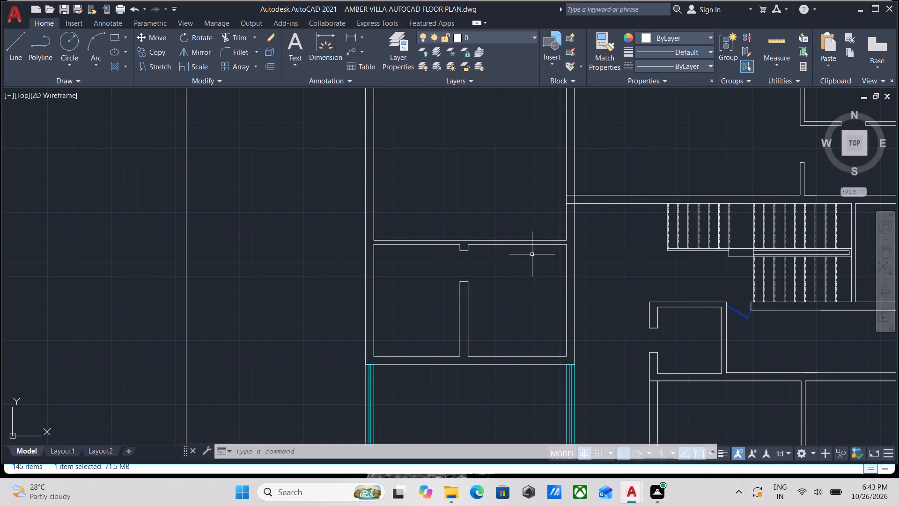
middle_drag(531, 254, 532, 296)
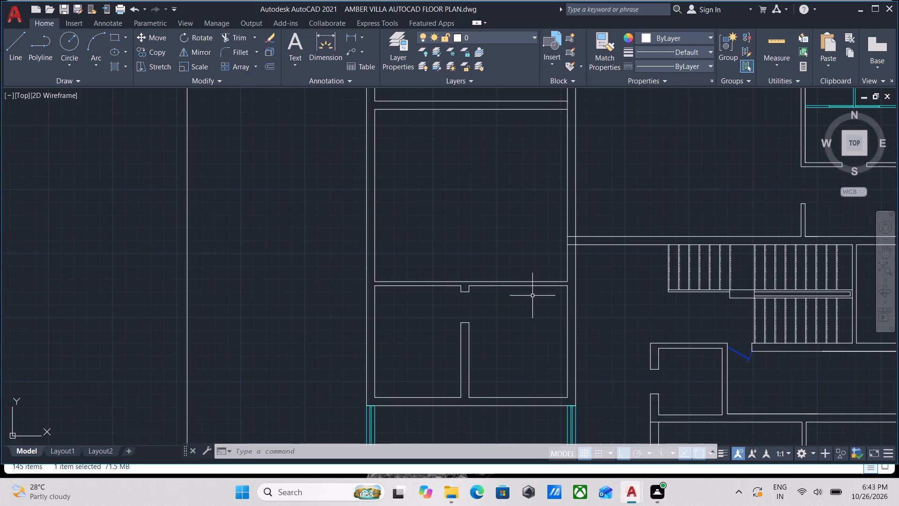
key(l)
key(Return)
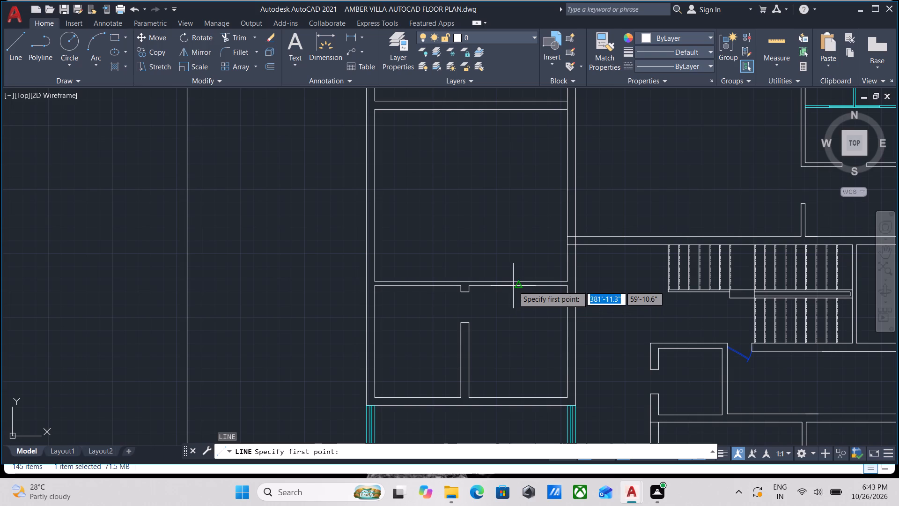
scroll(517, 286, up, 1)
click(517, 286)
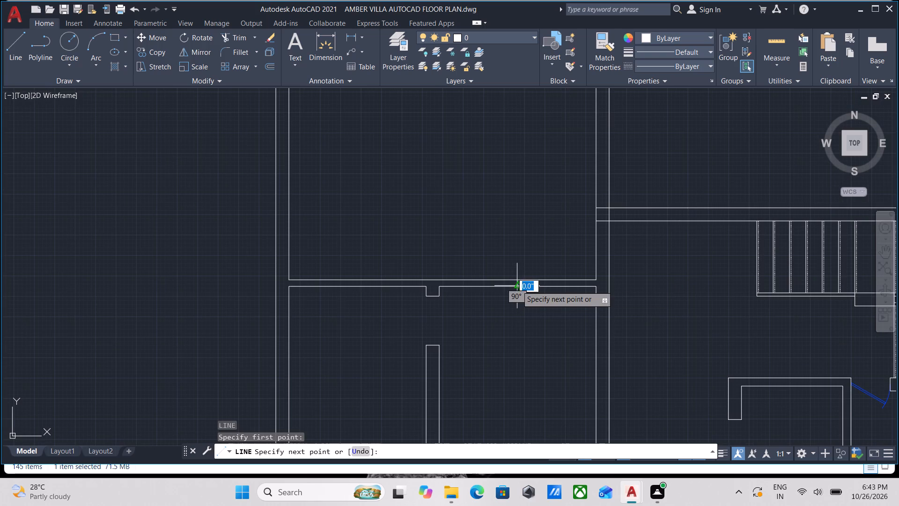
scroll(519, 275, up, 1)
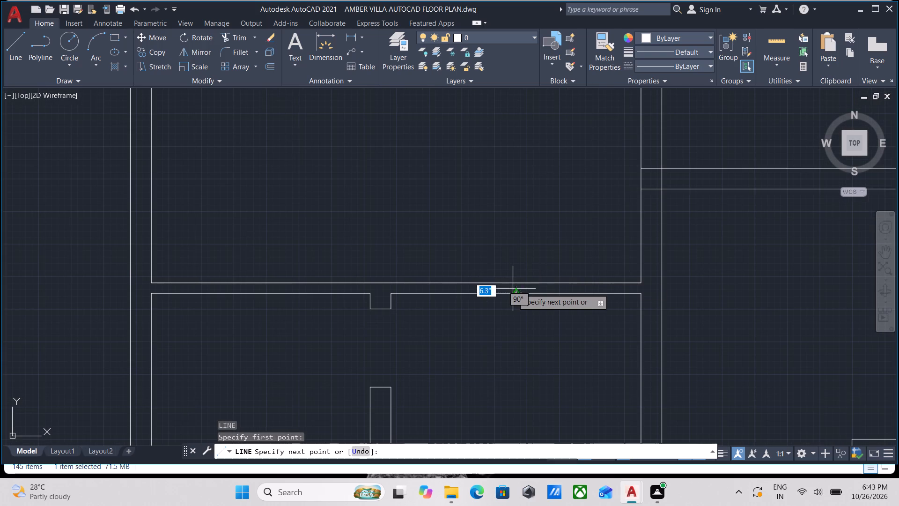
scroll(516, 286, up, 1)
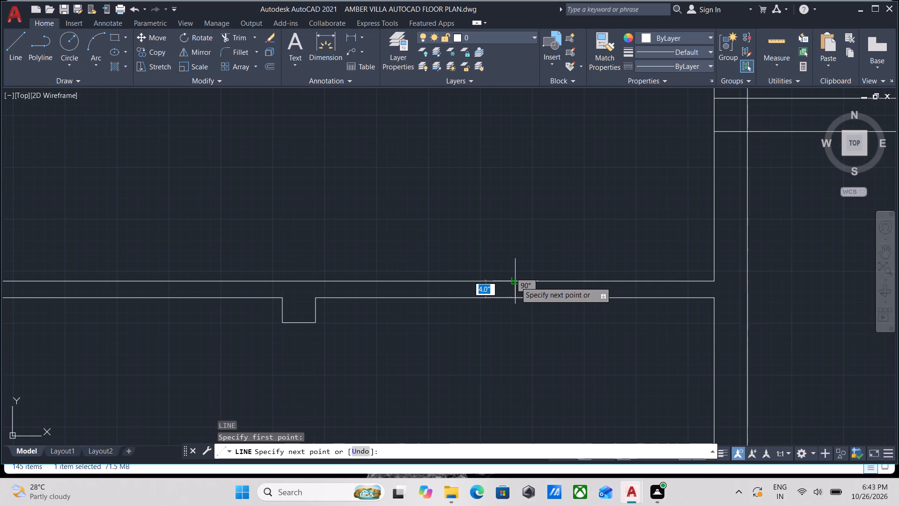
click(515, 279)
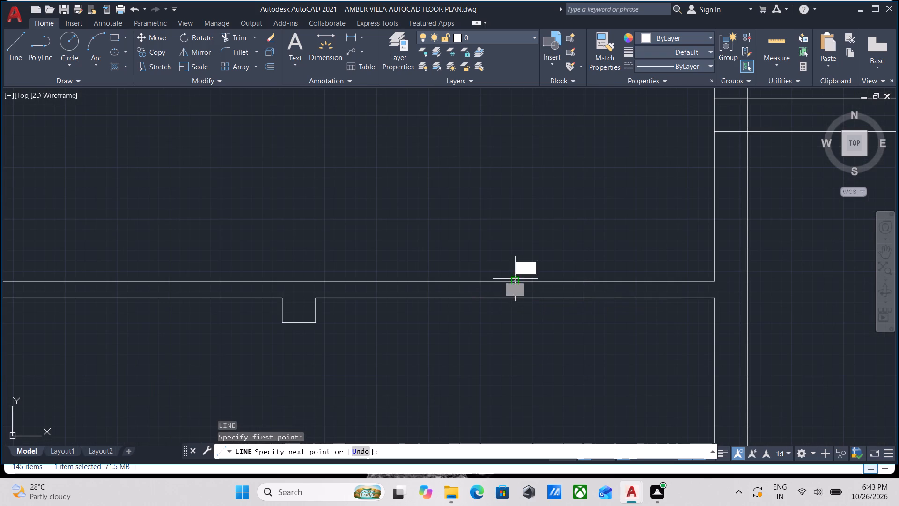
key(Escape)
Offset the new line across the wall 2' to the west and 1' to the east.
scroll(515, 279, up, 2)
click(540, 322)
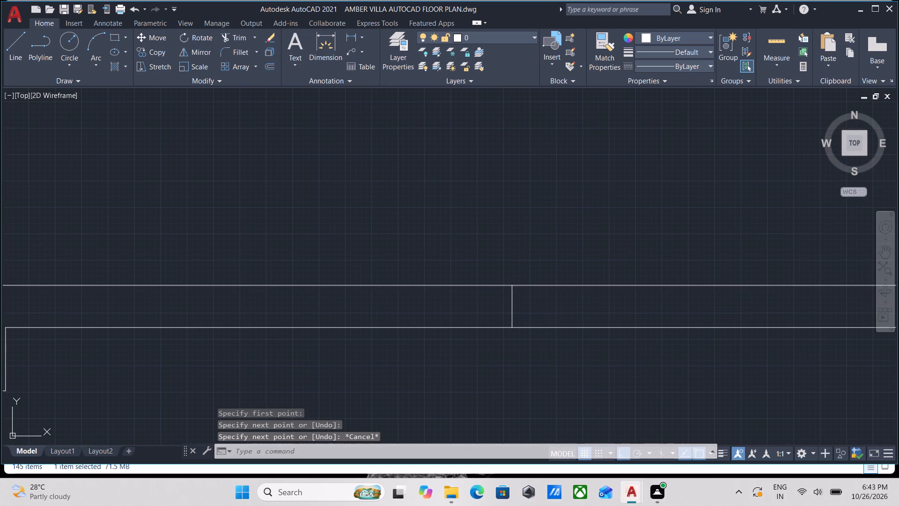
click(492, 300)
key(o)
key(Return)
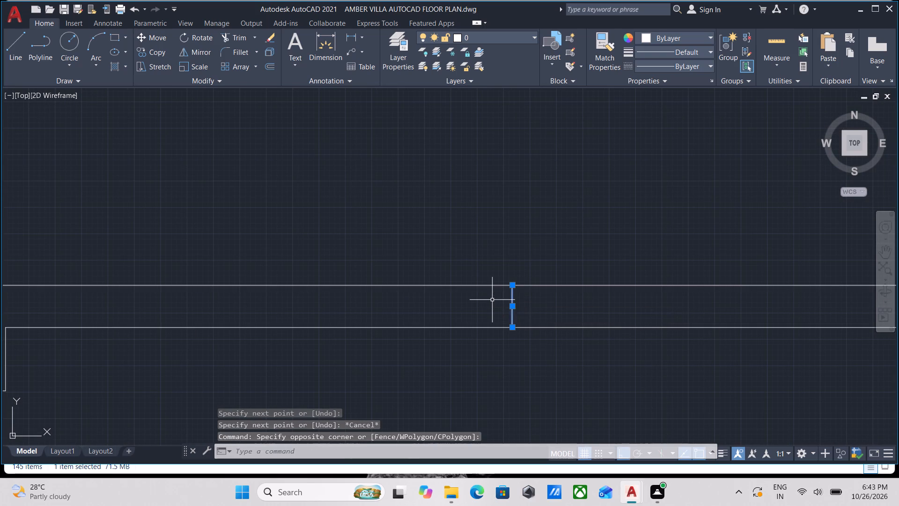
click(516, 306)
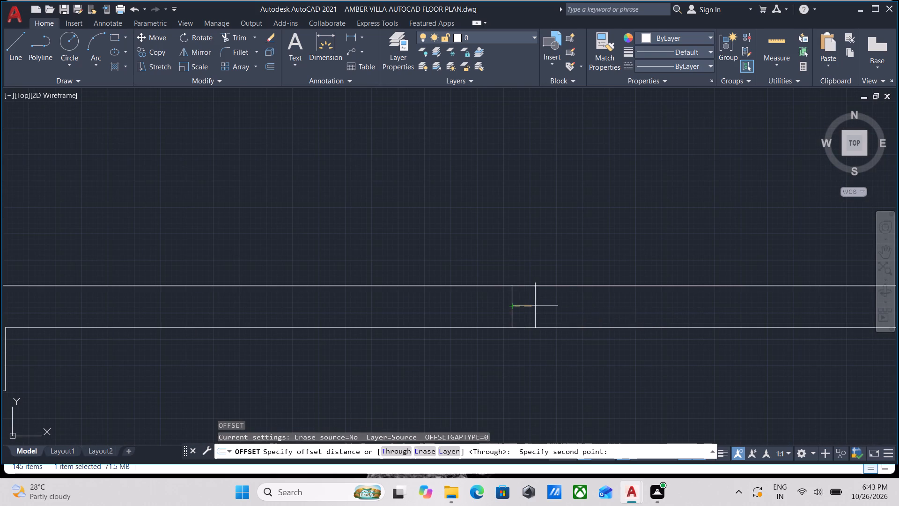
click(569, 305)
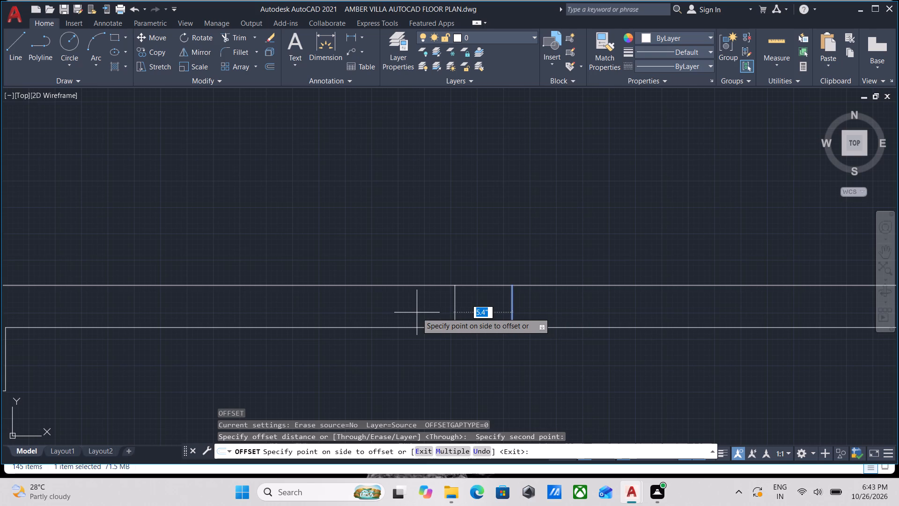
text(2')
key(Return)
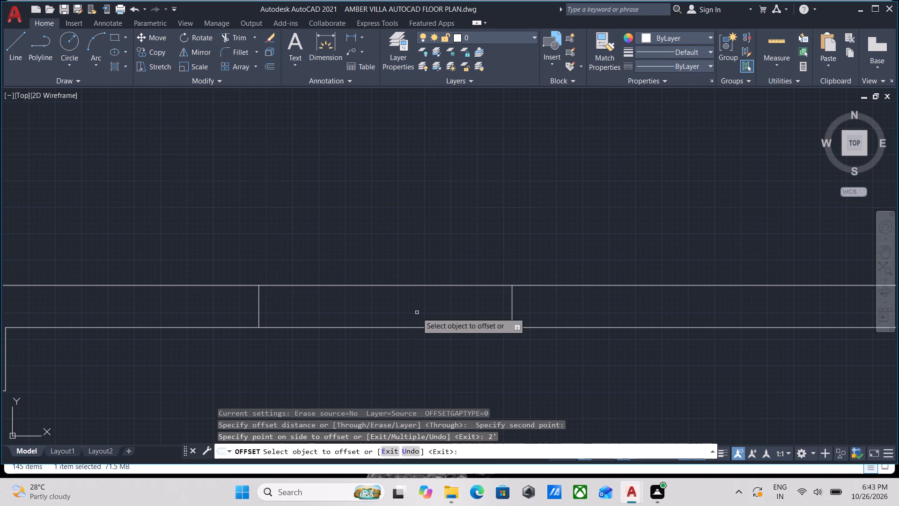
click(513, 306)
text(1')
key(Return)
key(Escape)
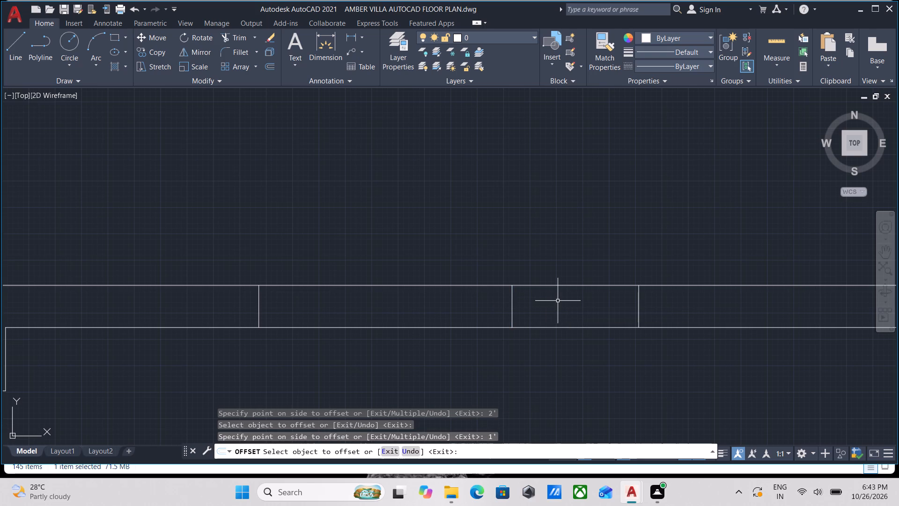
Trim both north wall faces between the outer cross lines and remove the middle line, cutting the eastern small room's door opening.
scroll(558, 301, down, 1)
text(TR)
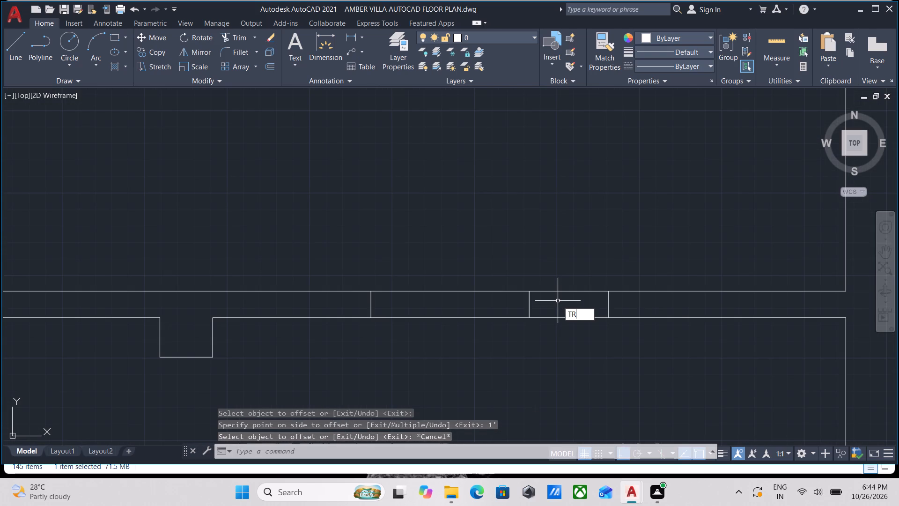
key(Return)
click(548, 338)
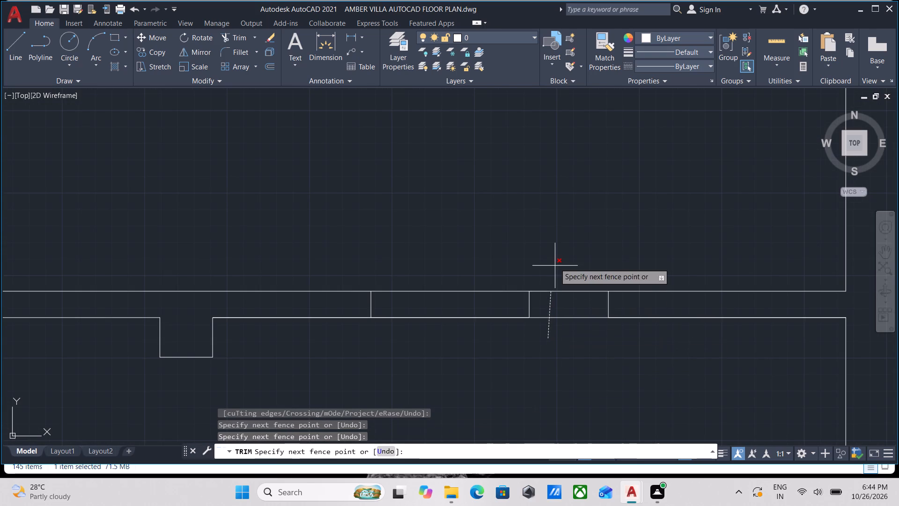
click(555, 263)
click(504, 341)
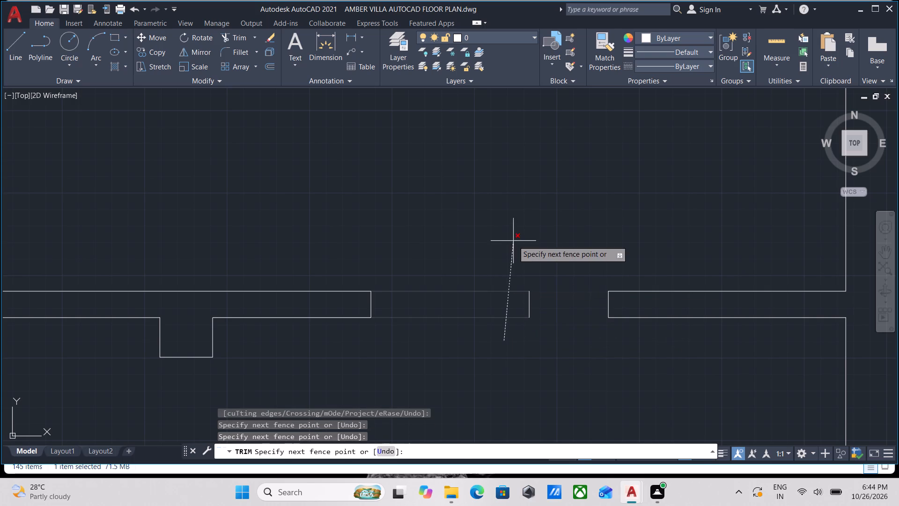
click(513, 241)
click(538, 290)
click(508, 307)
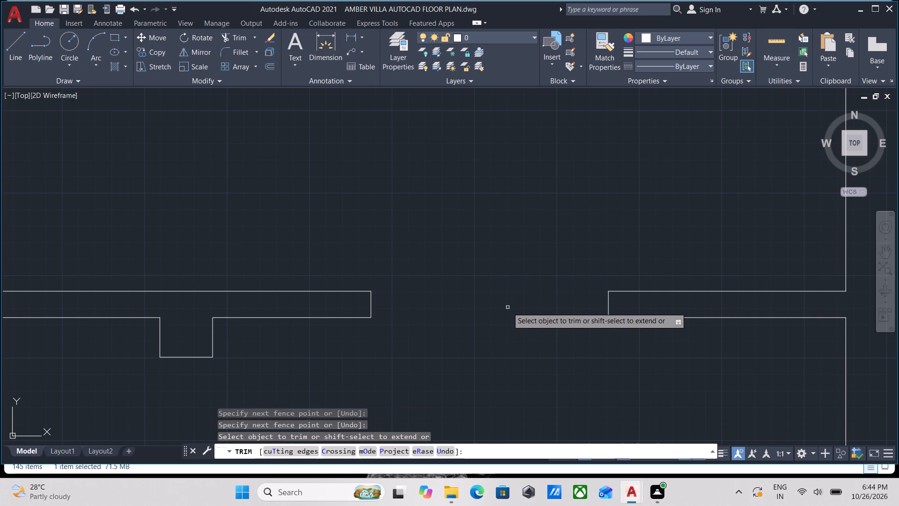
scroll(508, 307, down, 1)
key(Escape)
Draw an 8" line across the east wall, from its junction with the small room's north wall face to its outer face.
scroll(508, 307, down, 2)
middle_drag(508, 307, 503, 310)
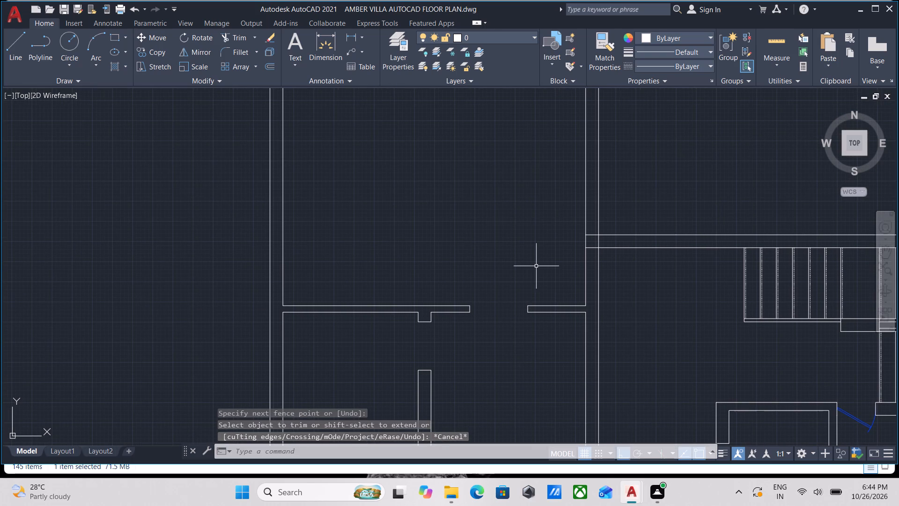
scroll(536, 266, down, 1)
middle_drag(536, 267, 529, 291)
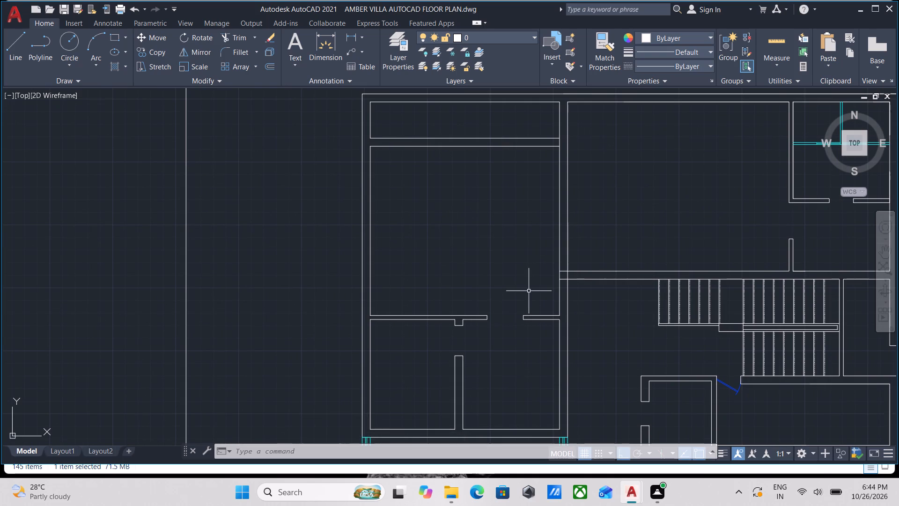
scroll(529, 291, up, 1)
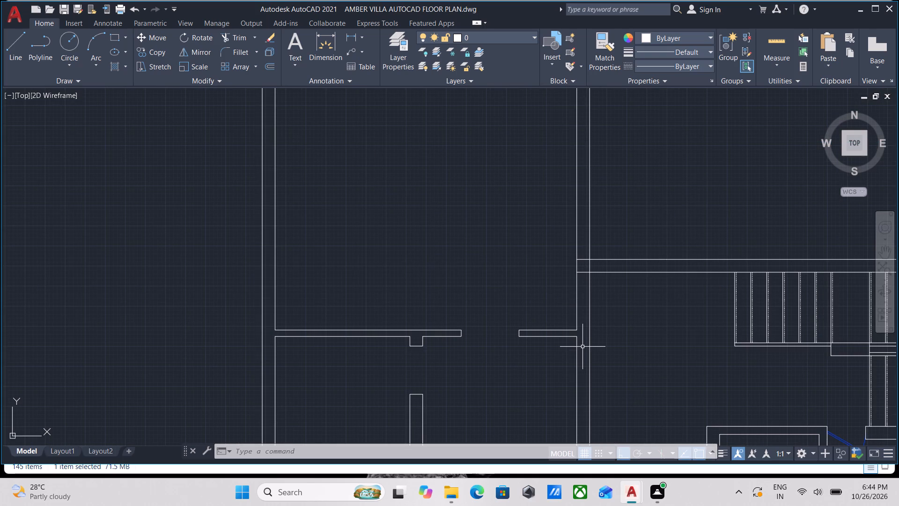
scroll(582, 347, up, 1)
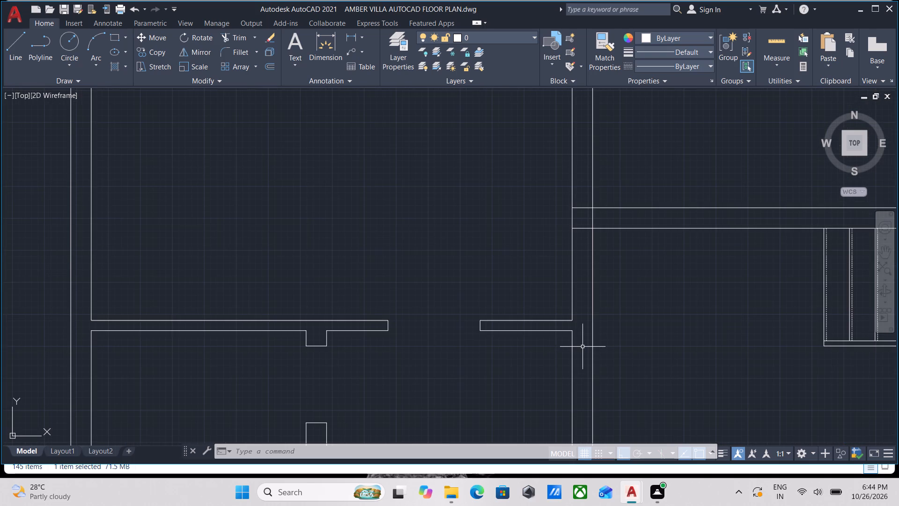
key(l)
key(Return)
scroll(568, 338, up, 1)
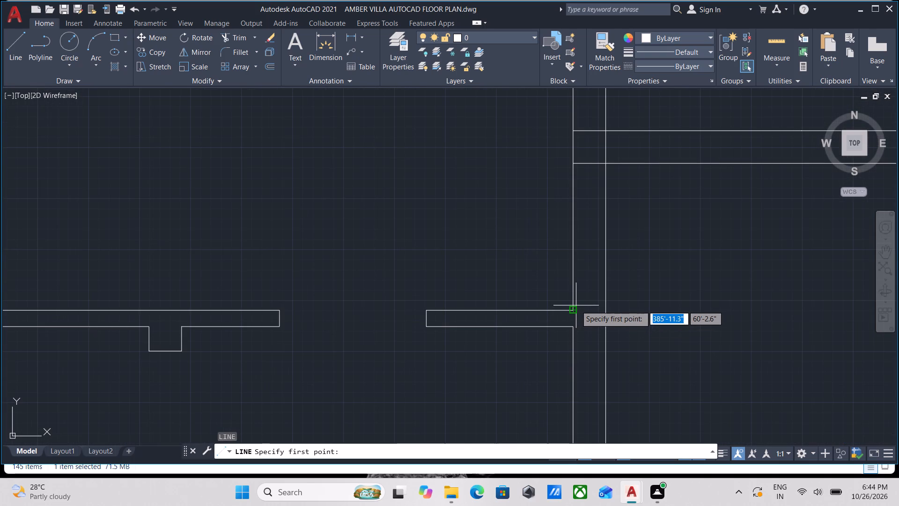
scroll(576, 305, up, 1)
click(572, 311)
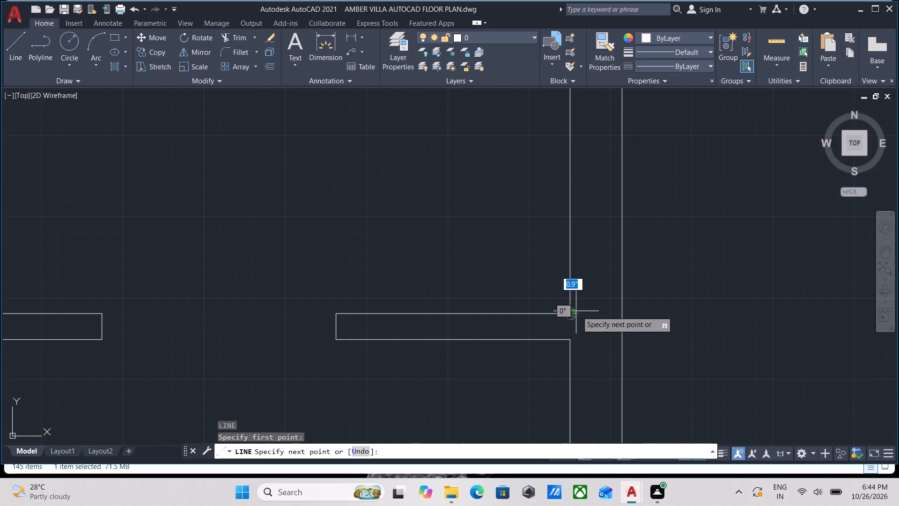
click(621, 313)
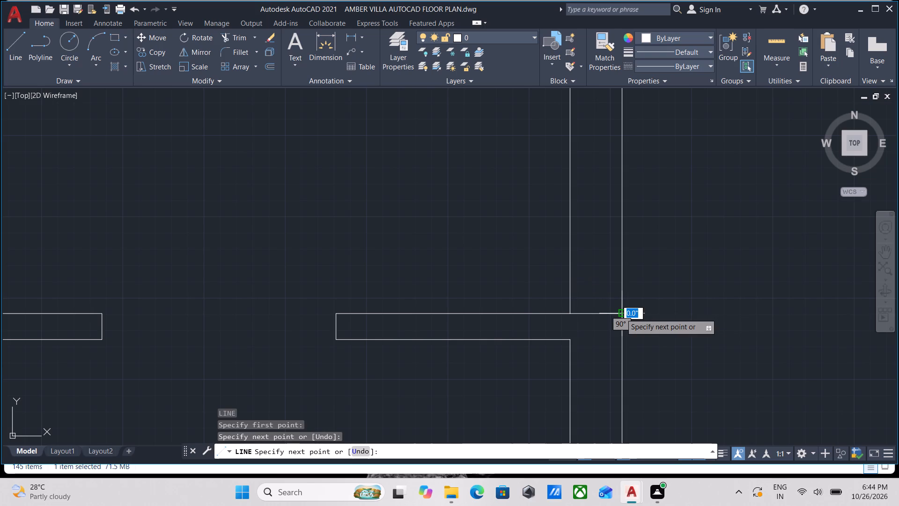
key(Escape)
Offset the 8" line across the east wall 3' to the north.
scroll(588, 319, up, 2)
click(586, 319)
click(562, 291)
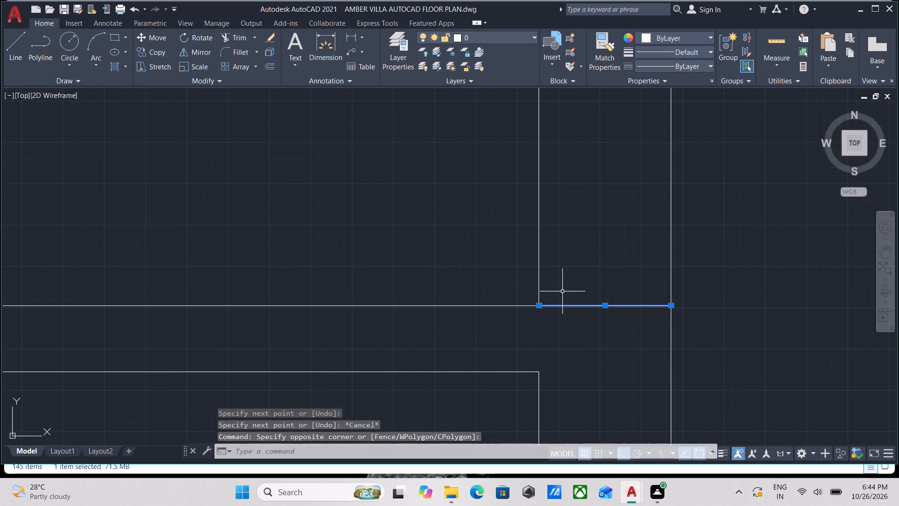
key(o)
key(Return)
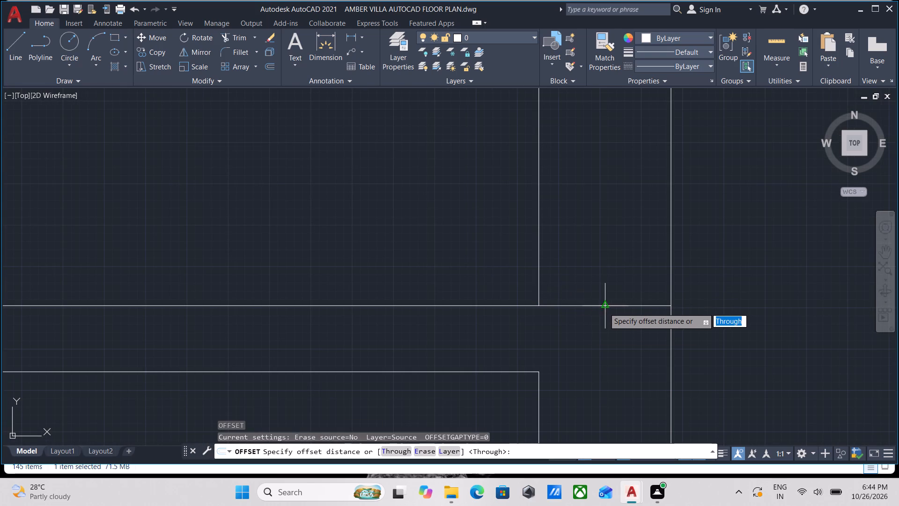
scroll(604, 308, down, 1)
click(604, 308)
click(610, 200)
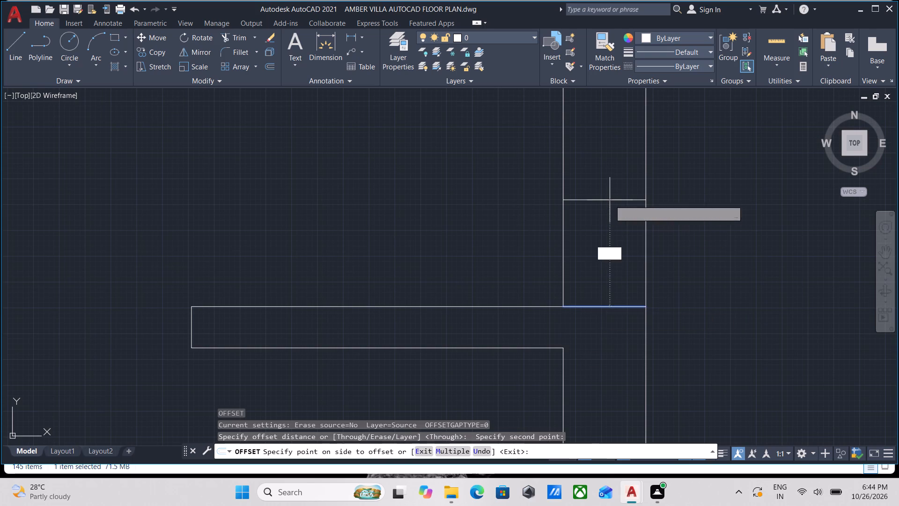
middle_drag(604, 238, 592, 505)
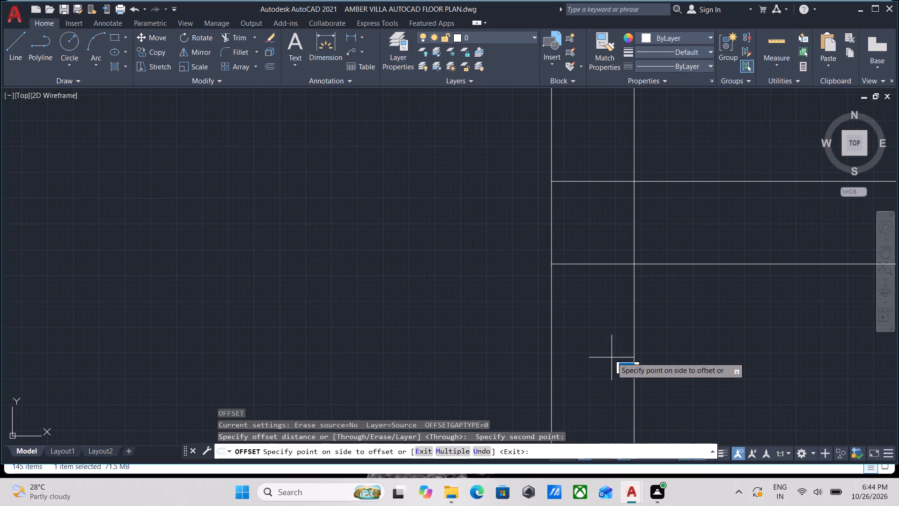
scroll(612, 357, down, 2)
middle_drag(612, 357, 617, 340)
text(3')
key(Return)
scroll(631, 329, down, 1)
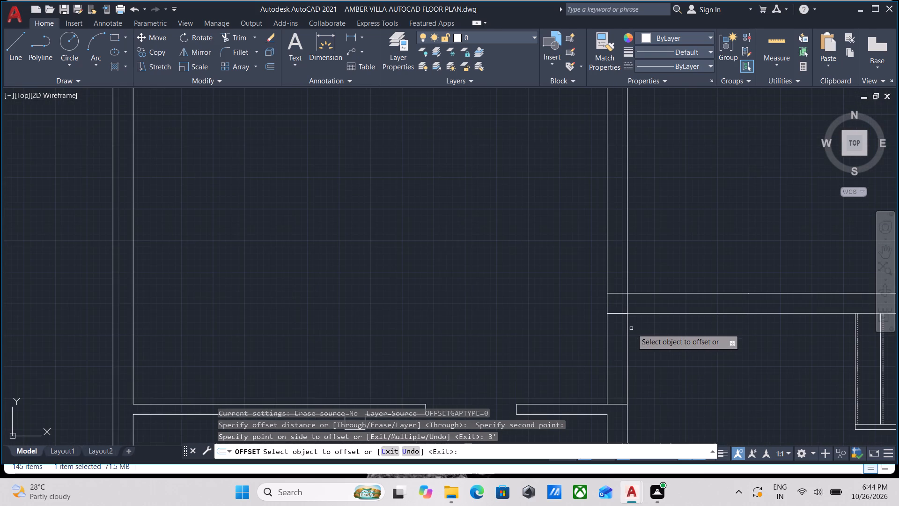
key(Escape)
key(Escape)
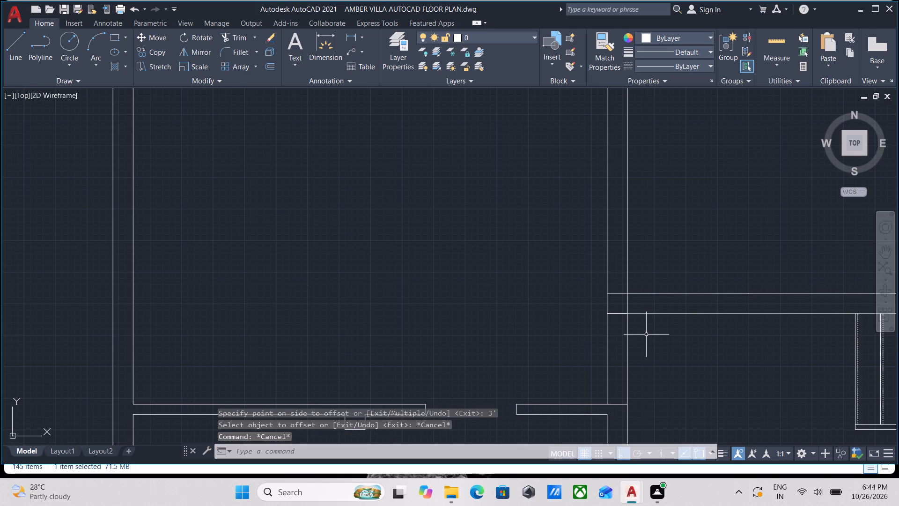
Trim both east wall faces between the two cross lines, and trim the overlapping wall segments at the corner with the stair wall.
text(TR)
key(Return)
click(646, 335)
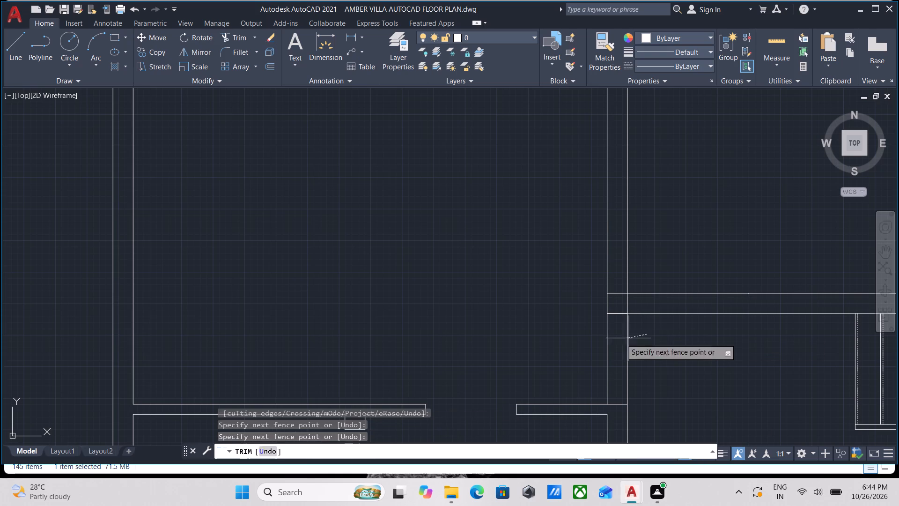
click(549, 341)
scroll(614, 293, up, 2)
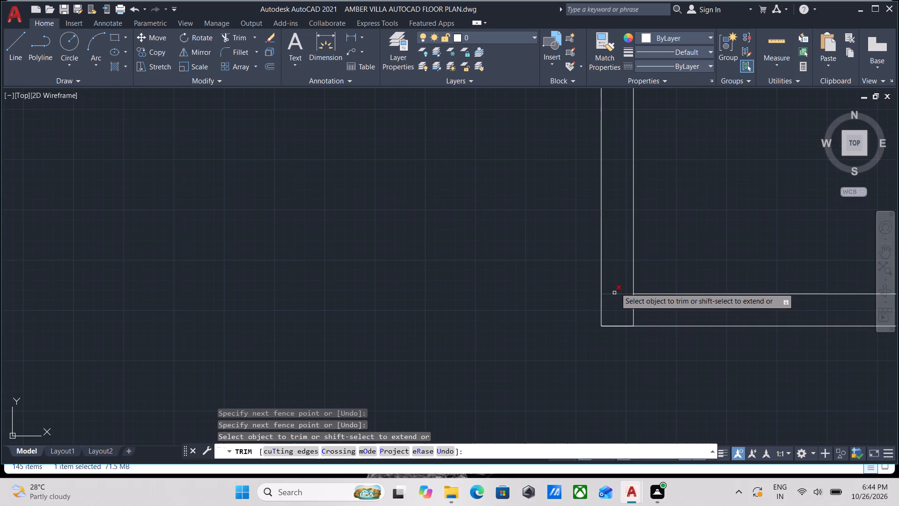
click(615, 288)
click(615, 306)
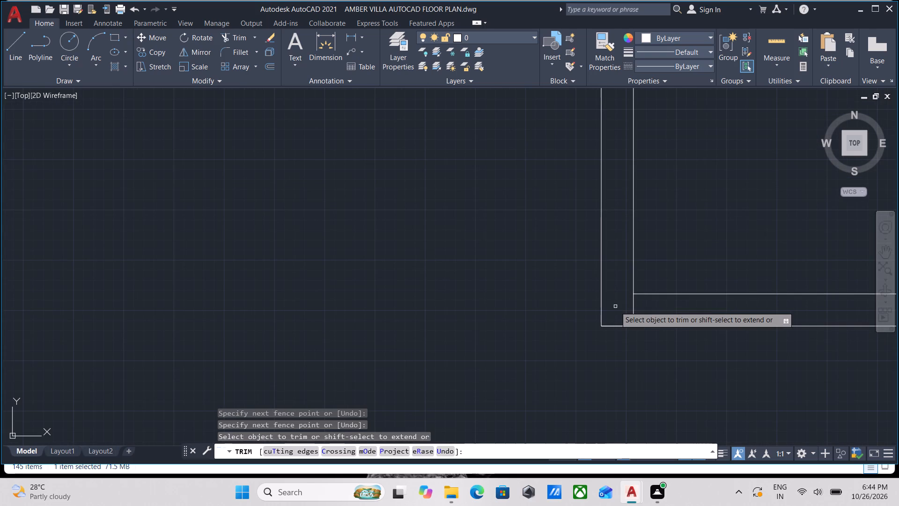
click(618, 306)
click(655, 310)
key(Escape)
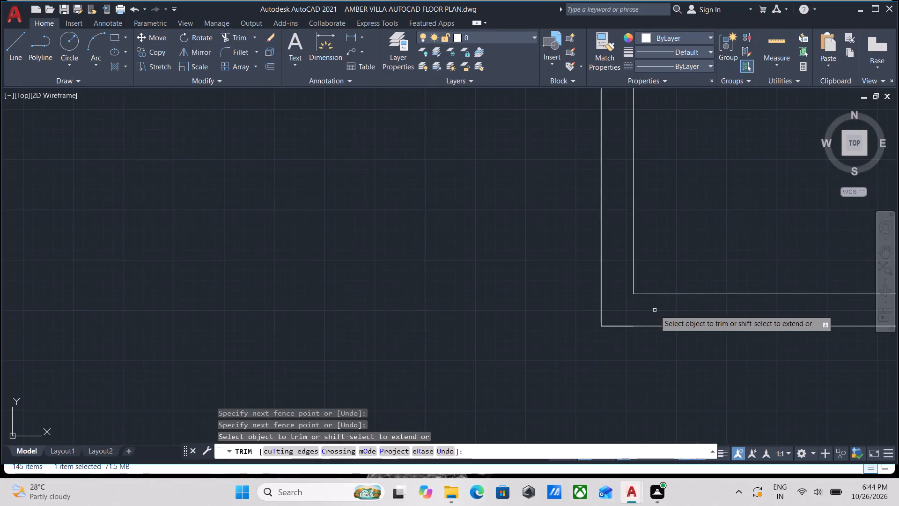
Move the duplicate short line at the stair wall corner about 8" south and erase it.
scroll(641, 319, up, 2)
click(603, 368)
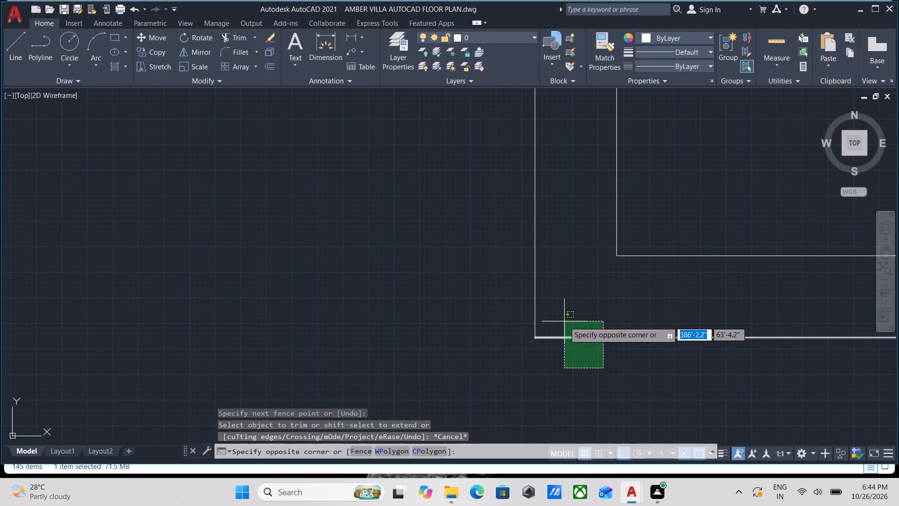
click(564, 321)
scroll(597, 347, down, 1)
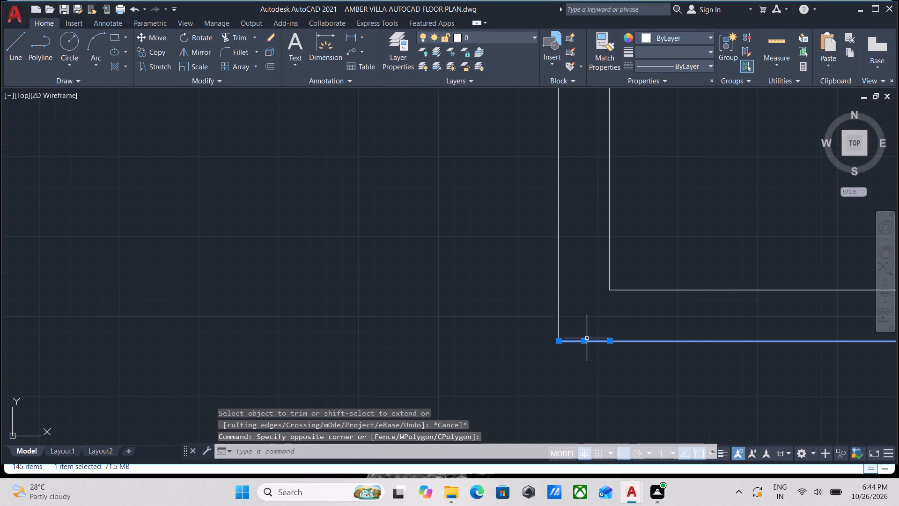
click(583, 341)
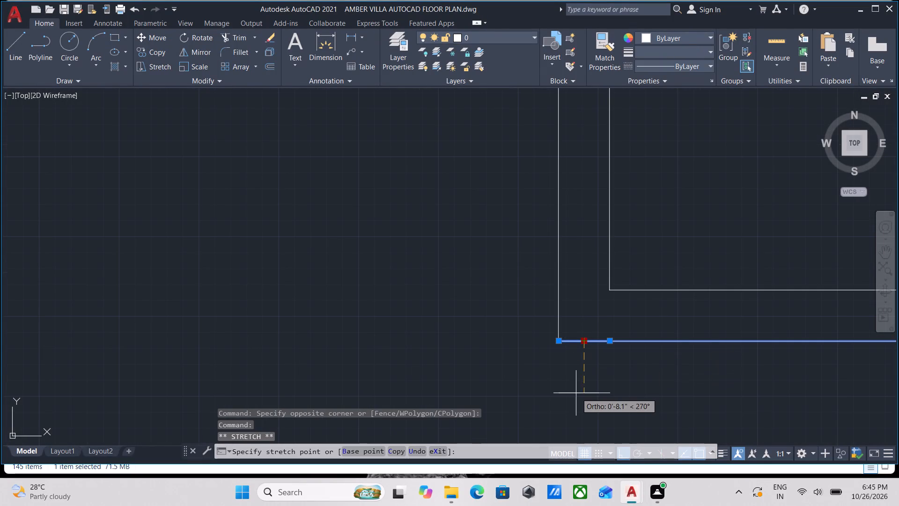
click(580, 389)
middle_drag(580, 387, 594, 350)
key(Escape)
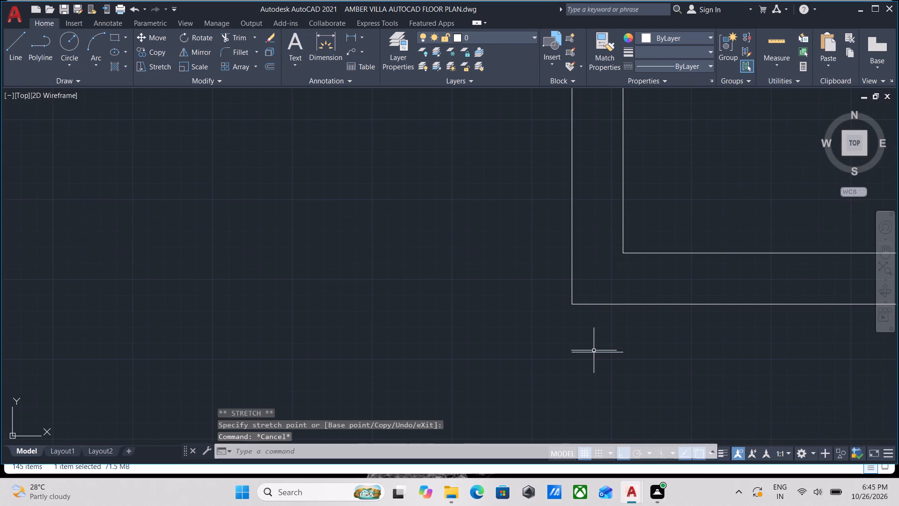
click(606, 371)
click(597, 346)
right_click(597, 346)
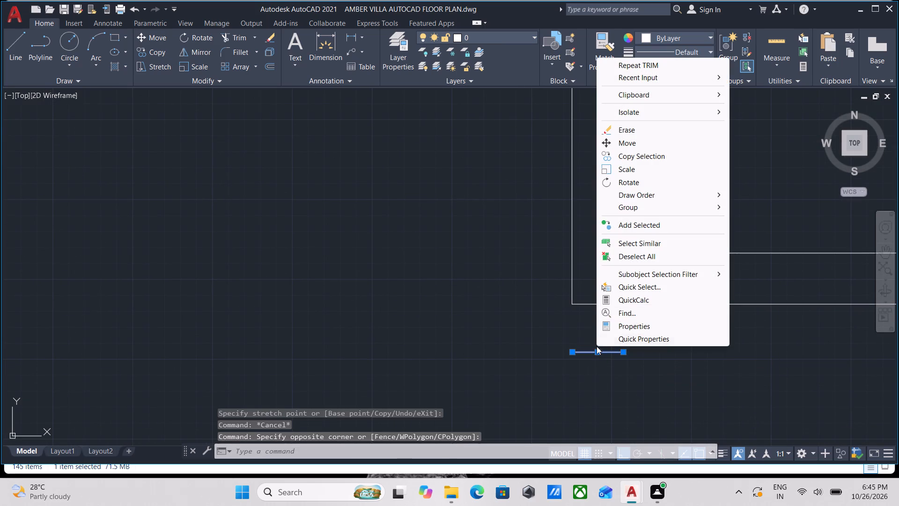
click(637, 128)
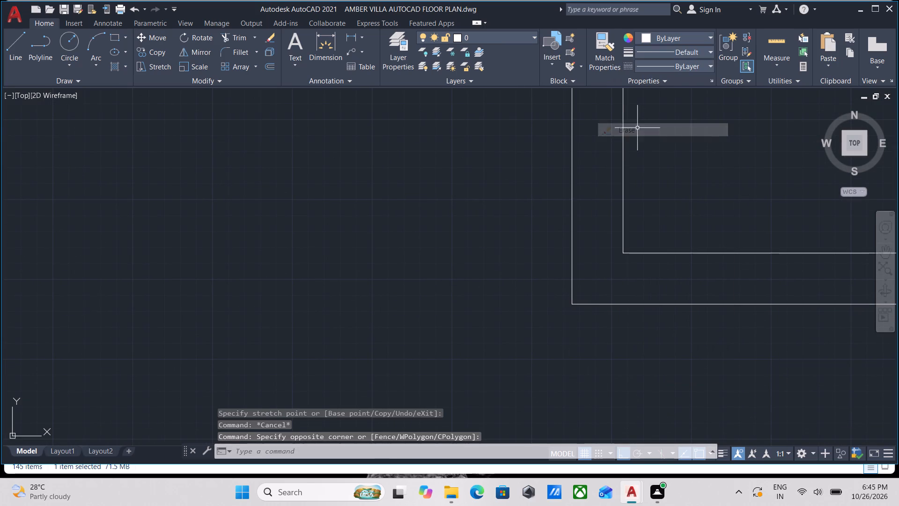
key(Escape)
Examine the western rooms, the new wall openings and the stair area within the overall floor plan.
scroll(658, 387, down, 3)
middle_drag(658, 387, 669, 325)
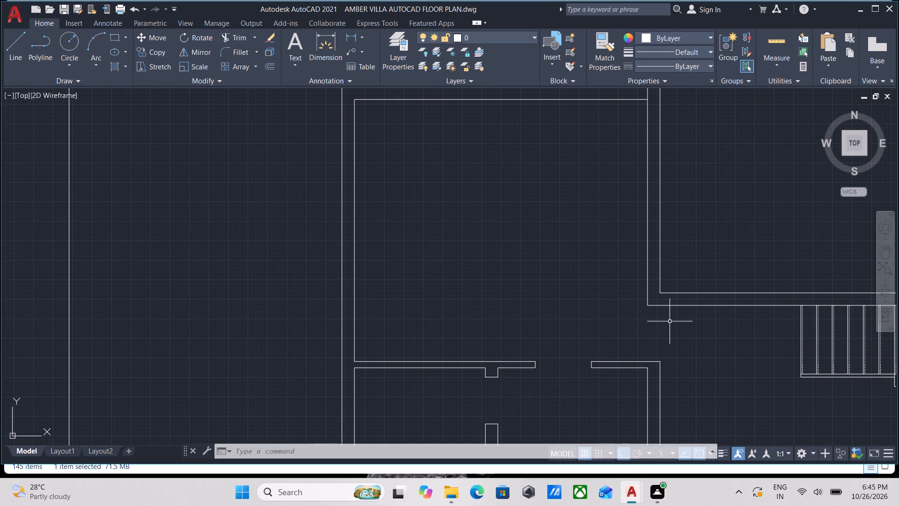
scroll(670, 321, down, 2)
scroll(681, 338, up, 1)
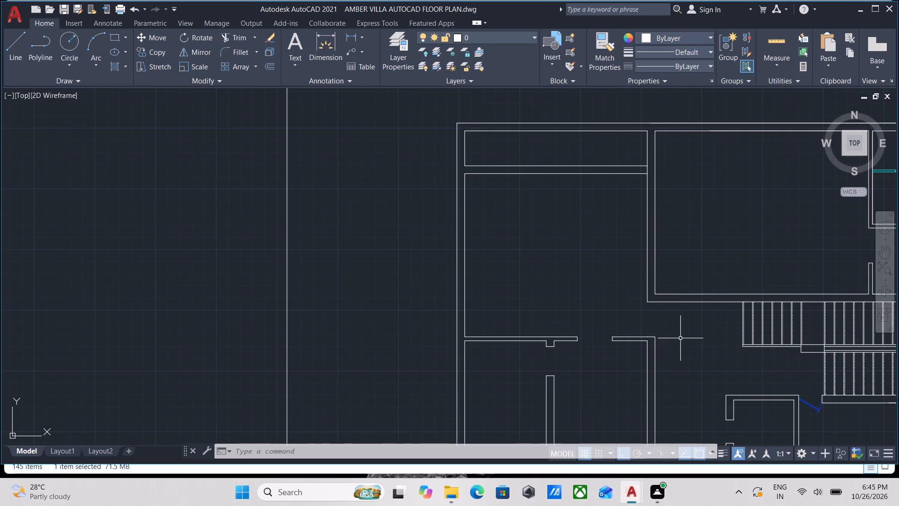
scroll(680, 338, down, 1)
middle_drag(694, 347, 554, 300)
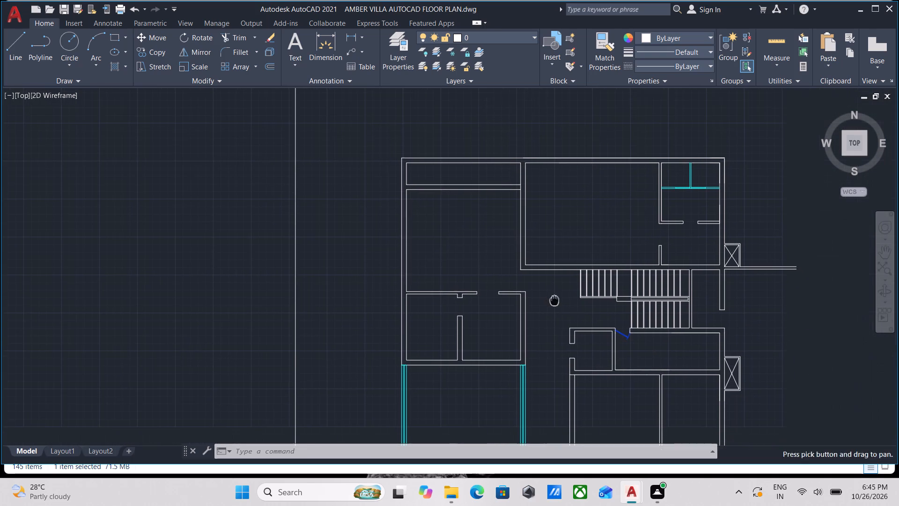
scroll(554, 300, down, 1)
middle_click(554, 300)
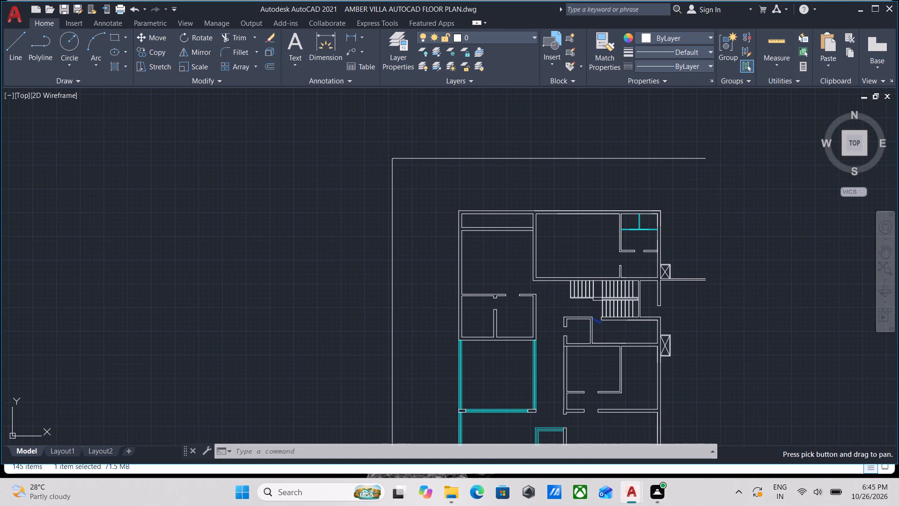
scroll(554, 300, down, 1)
middle_drag(554, 300, 552, 327)
scroll(551, 327, up, 2)
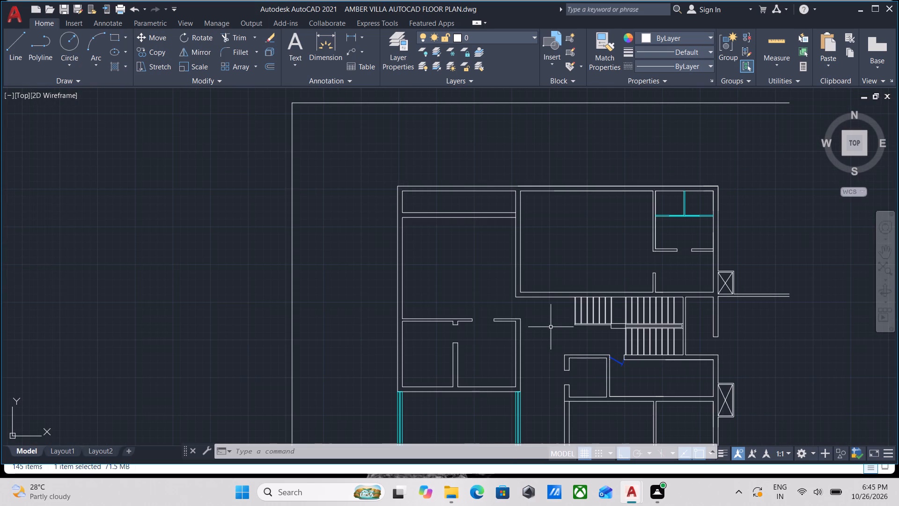
Draw an 8" line across the wall north of the stairs, at the inner corner with the north-south wall.
middle_drag(551, 327, 551, 340)
scroll(545, 340, up, 2)
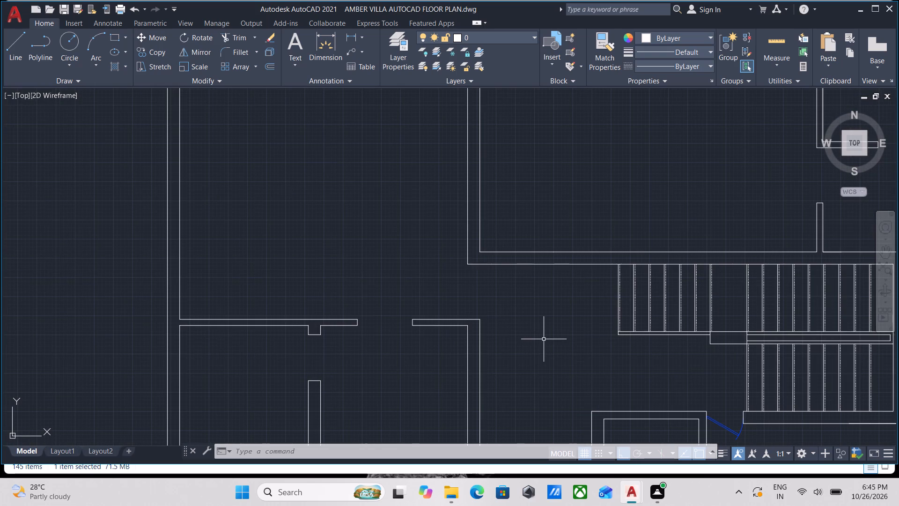
key(l)
key(Return)
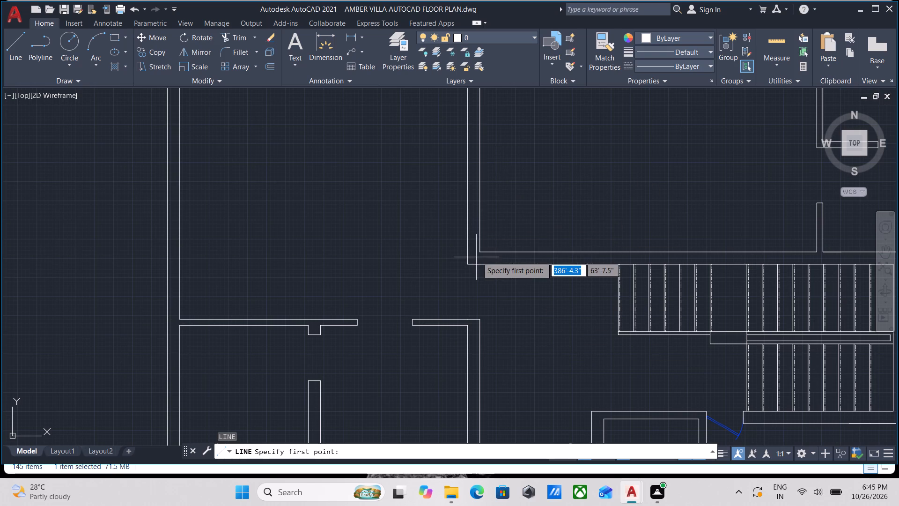
scroll(477, 257, up, 2)
click(483, 239)
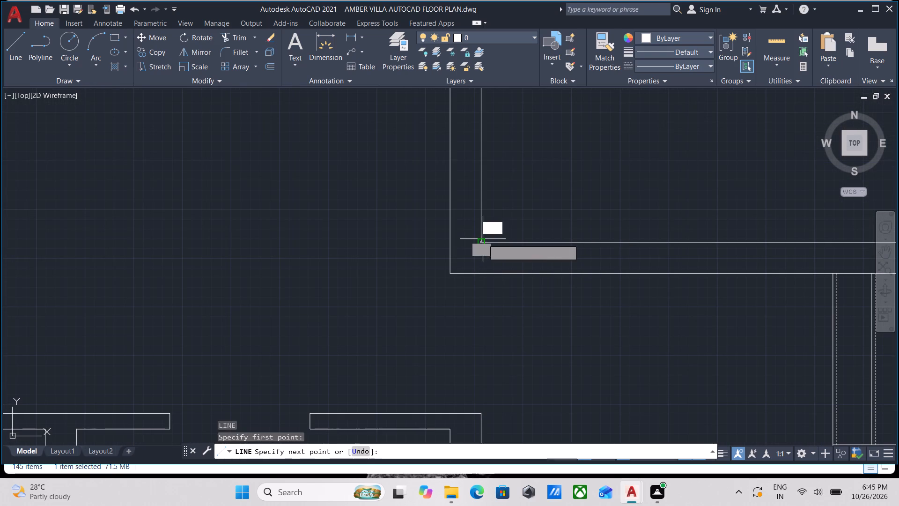
click(480, 272)
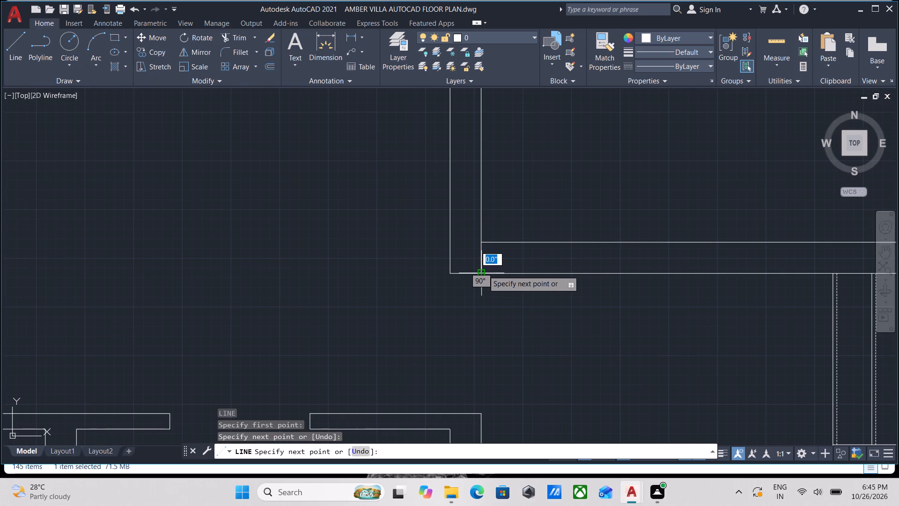
key(Escape)
Offset the 8" line across the stair-side wall 6" to the east.
scroll(484, 268, up, 2)
click(482, 268)
click(456, 251)
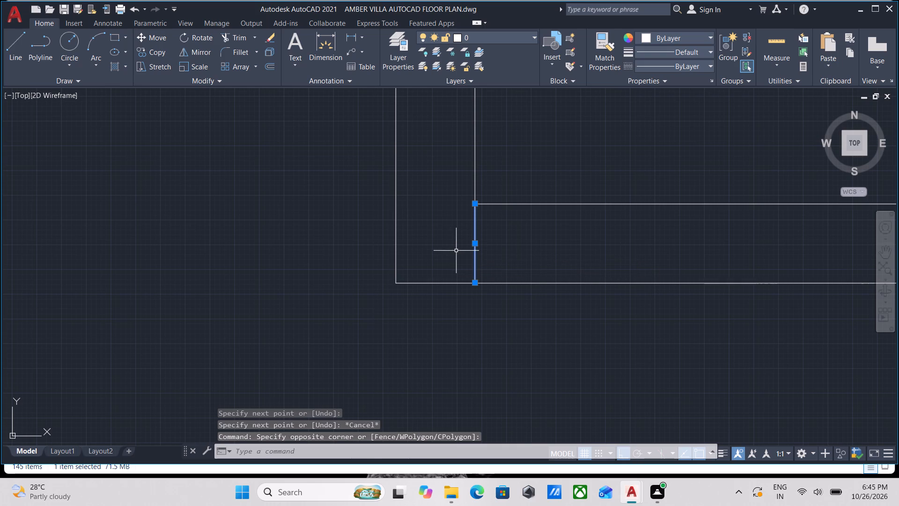
key(o)
key(Return)
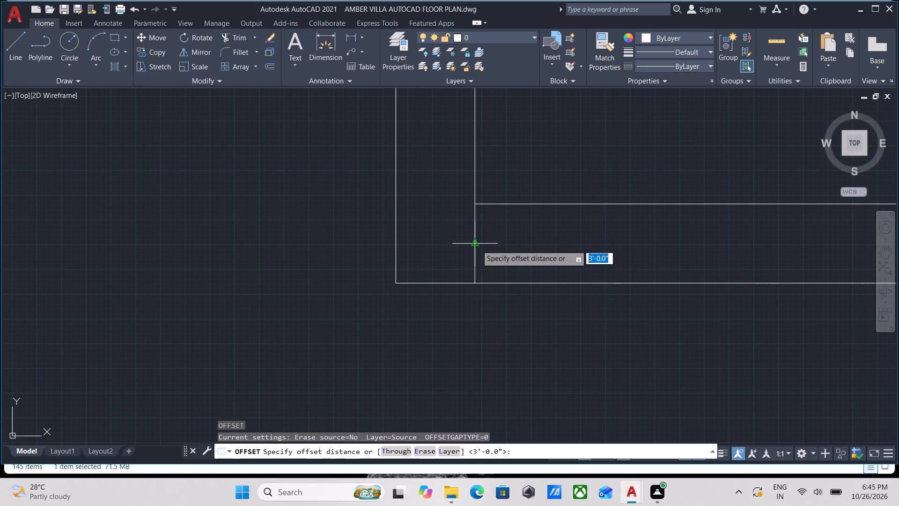
click(477, 245)
click(535, 246)
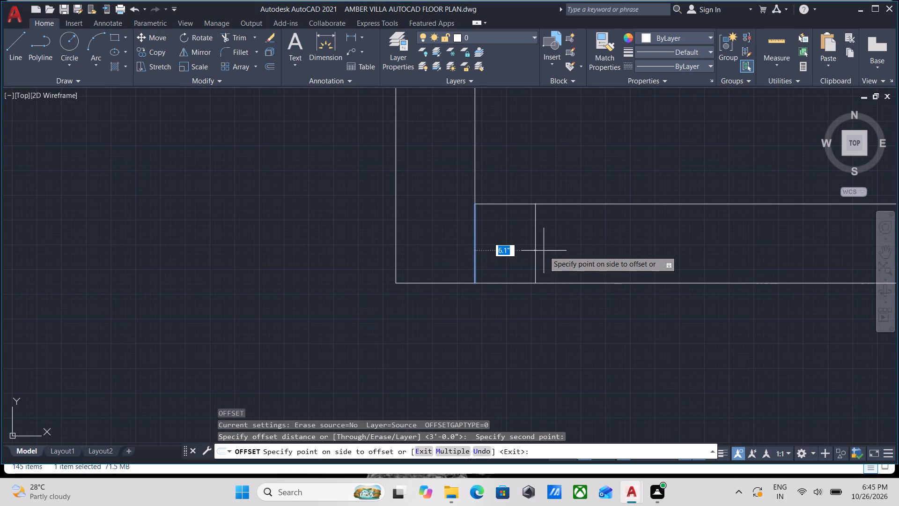
key(6)
key(Return)
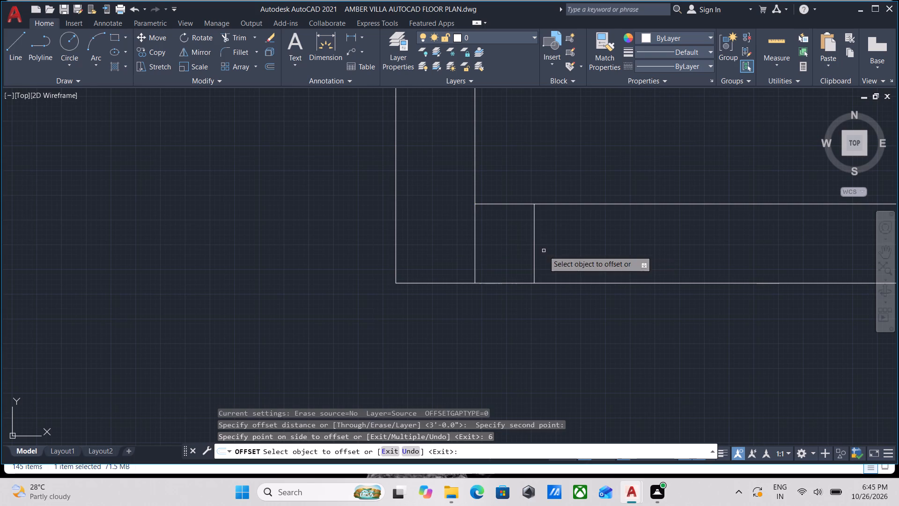
Offset the new cross line 3' to the east to mark the far side of the opening.
click(533, 241)
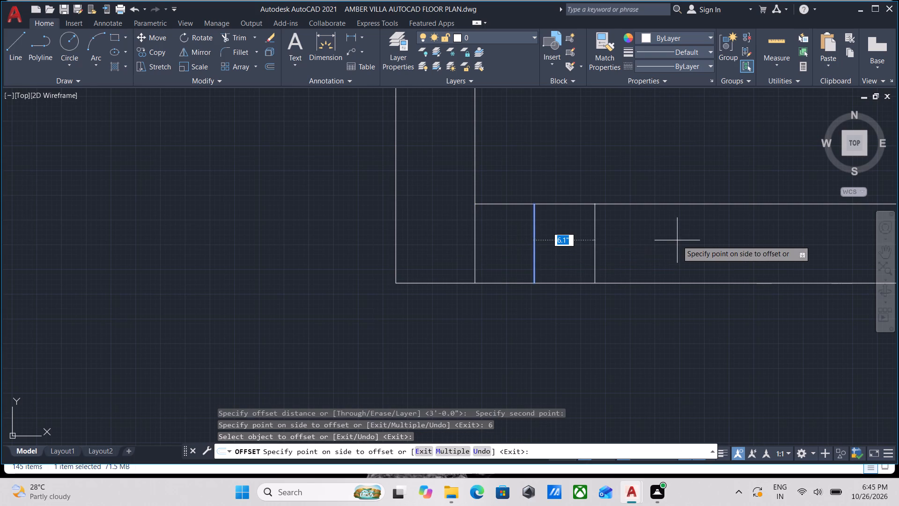
key(3)
key(apostrophe)
key(Return)
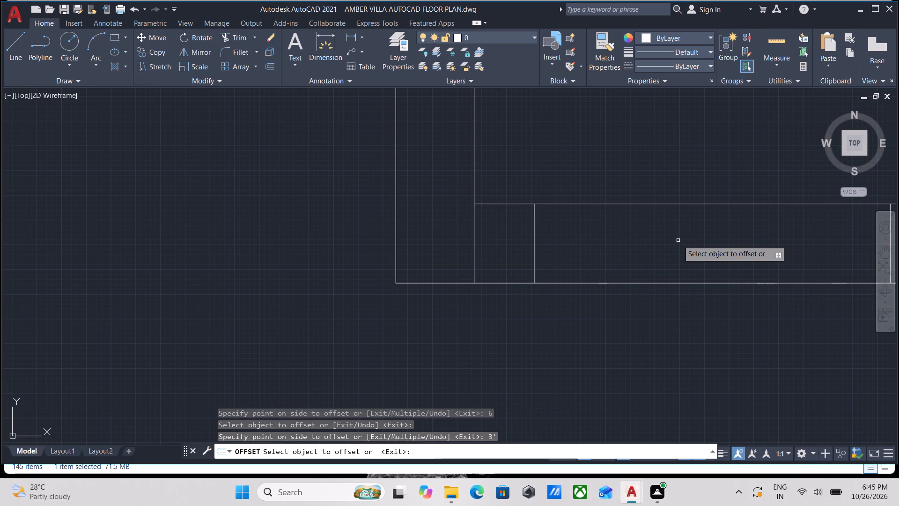
scroll(678, 240, down, 3)
middle_drag(678, 240, 587, 253)
key(Escape)
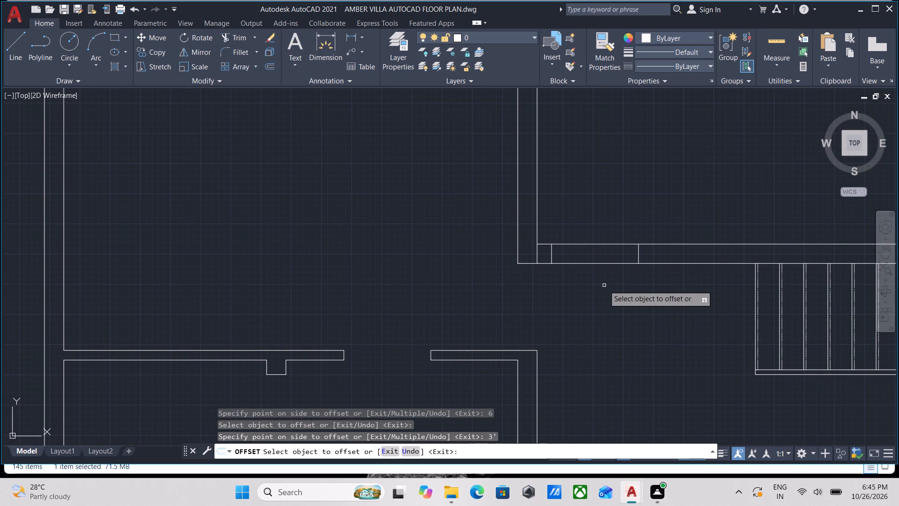
Trim both wall faces between the 3' cross lines, and trim away the first cross line at the corner.
text(TR)
key(Return)
click(604, 285)
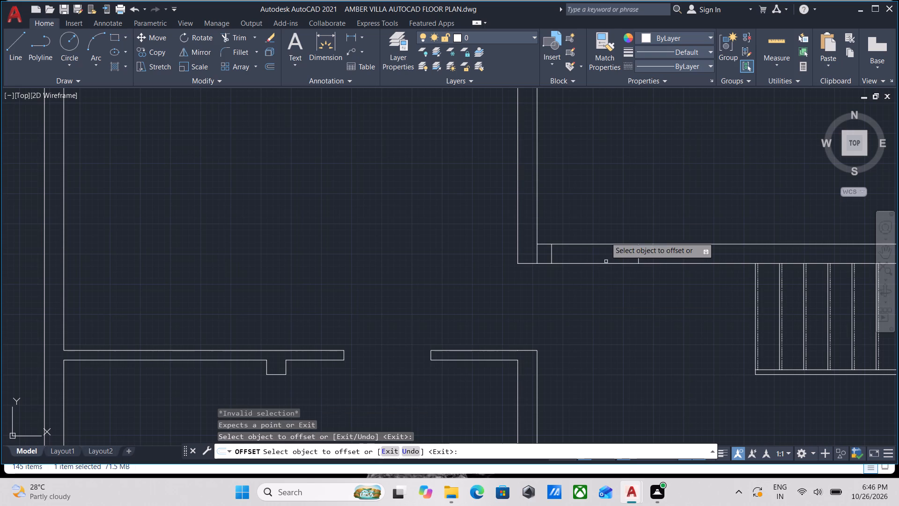
key(Escape)
text(TR)
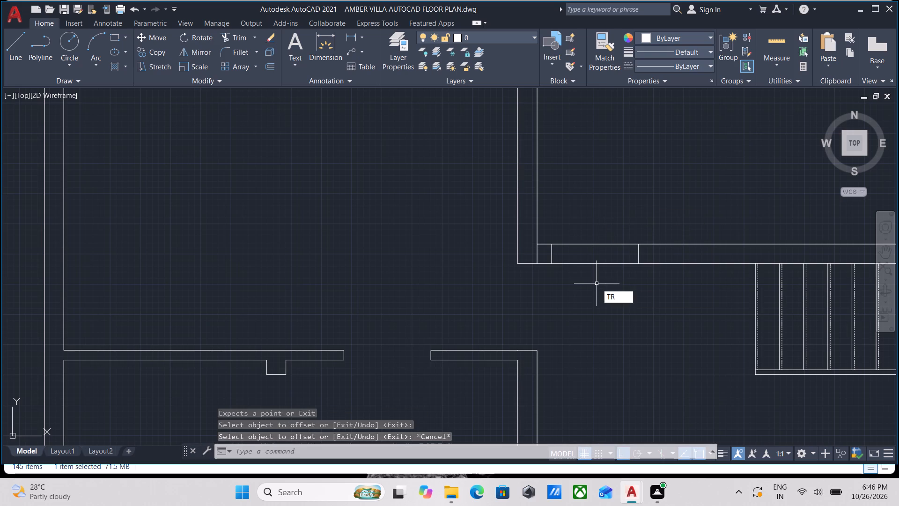
key(Return)
click(593, 287)
click(596, 191)
scroll(531, 265, up, 3)
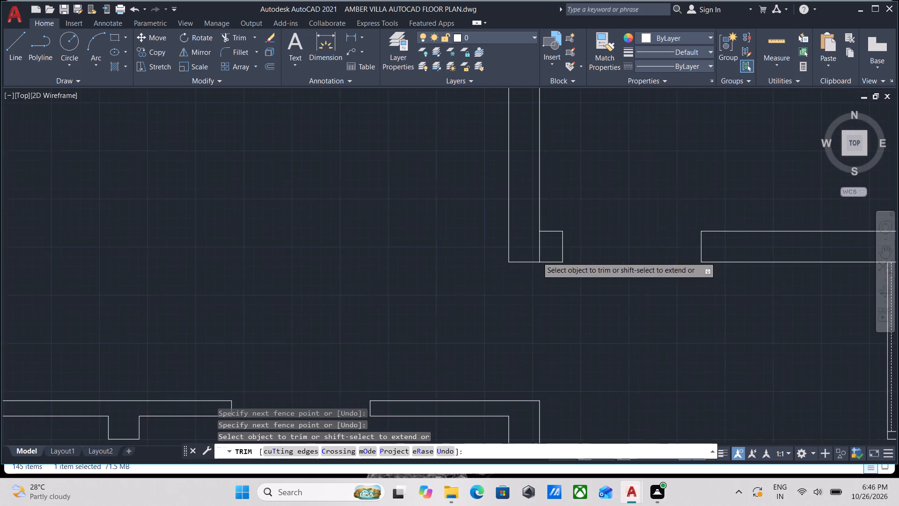
click(573, 224)
click(537, 221)
key(Escape)
Examine the new opening and the northern rooms and stair area, comparing the overall plan with the furnished reference plan.
scroll(537, 221, down, 2)
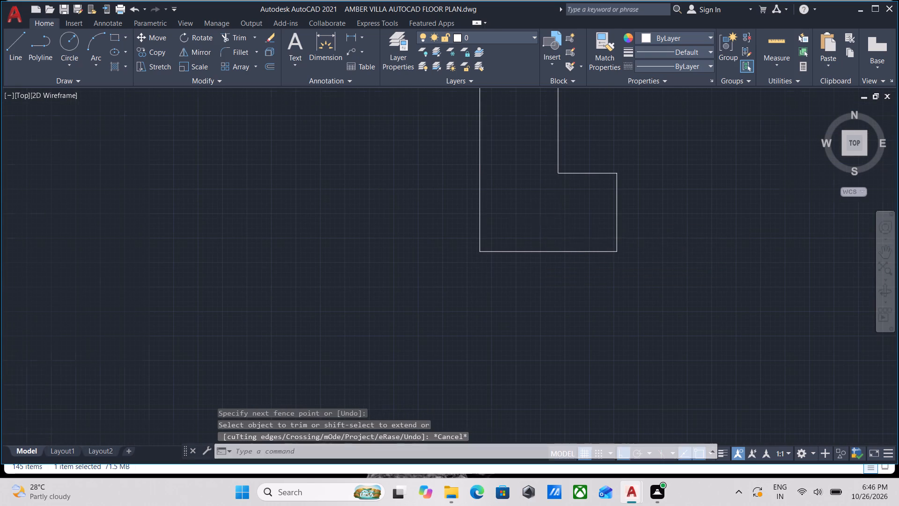
scroll(537, 221, down, 2)
scroll(583, 270, down, 3)
middle_drag(583, 270, 590, 244)
scroll(590, 244, up, 1)
scroll(590, 244, down, 3)
middle_drag(448, 290, 458, 286)
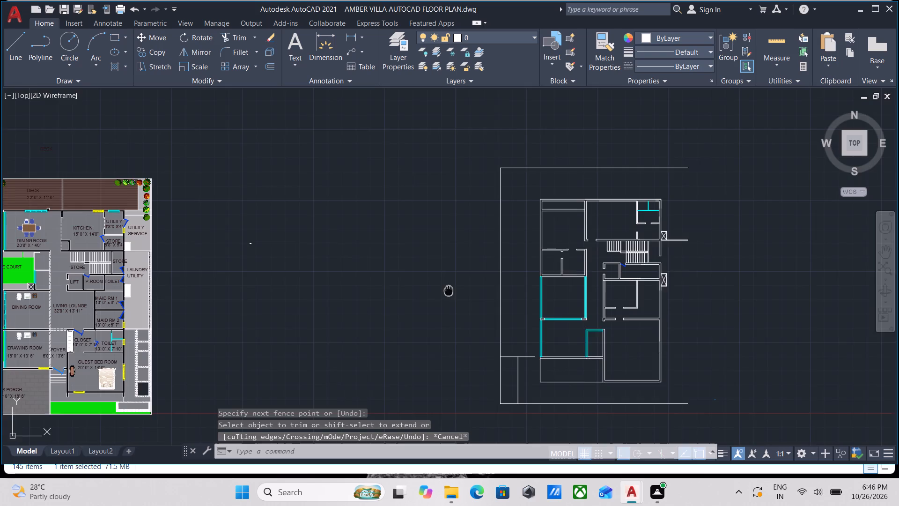
middle_drag(458, 286, 510, 264)
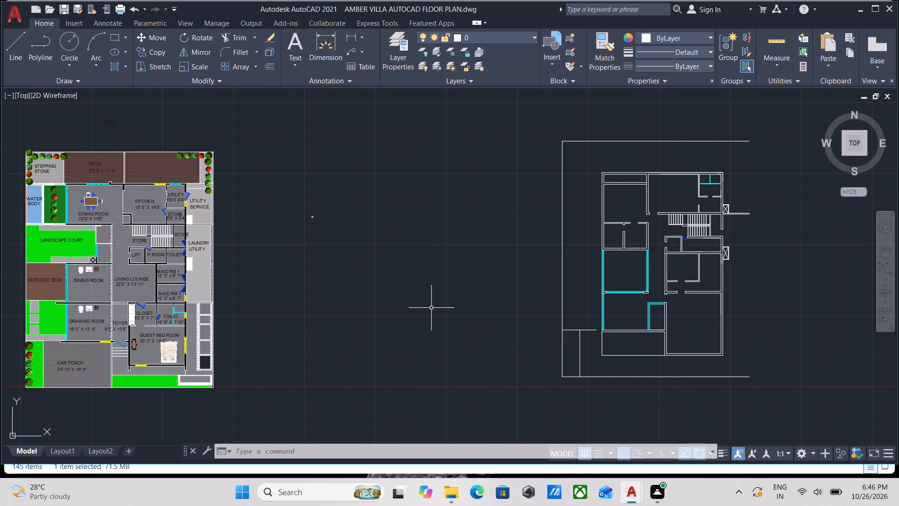
scroll(671, 261, up, 1)
scroll(652, 262, down, 1)
middle_drag(651, 263, 411, 289)
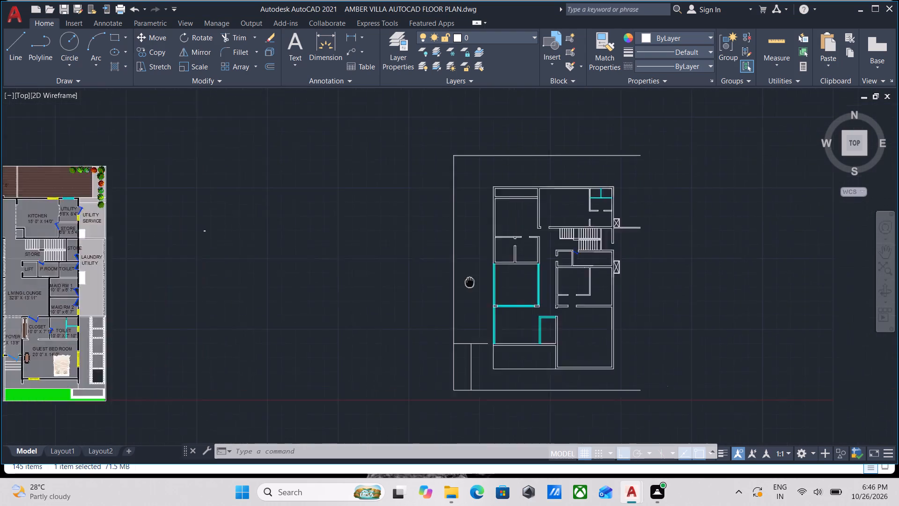
middle_drag(411, 289, 298, 329)
scroll(328, 261, up, 2)
middle_drag(341, 277, 388, 290)
scroll(341, 278, up, 1)
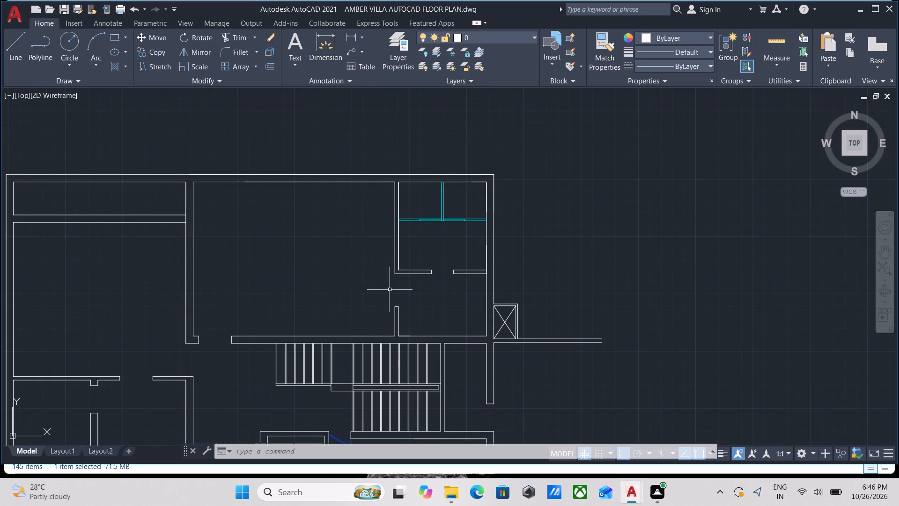
Copy the yellow sliding window from the reference guest bedroom's south wall into the north wall of the room north of the stairs, near its west end.
scroll(391, 290, down, 1)
middle_drag(289, 312, 455, 280)
scroll(50, 345, down, 3)
middle_drag(59, 341, 119, 328)
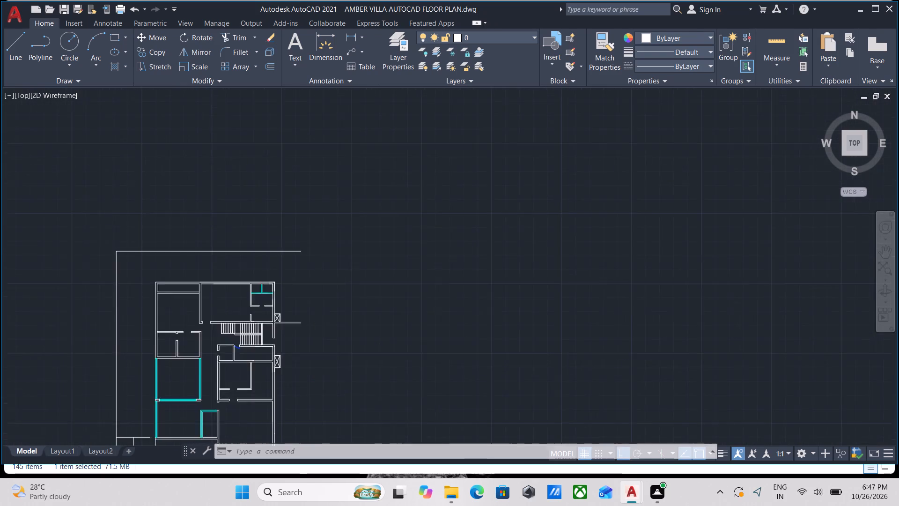
middle_drag(119, 328, 276, 314)
middle_drag(202, 341, 308, 333)
scroll(153, 417, up, 3)
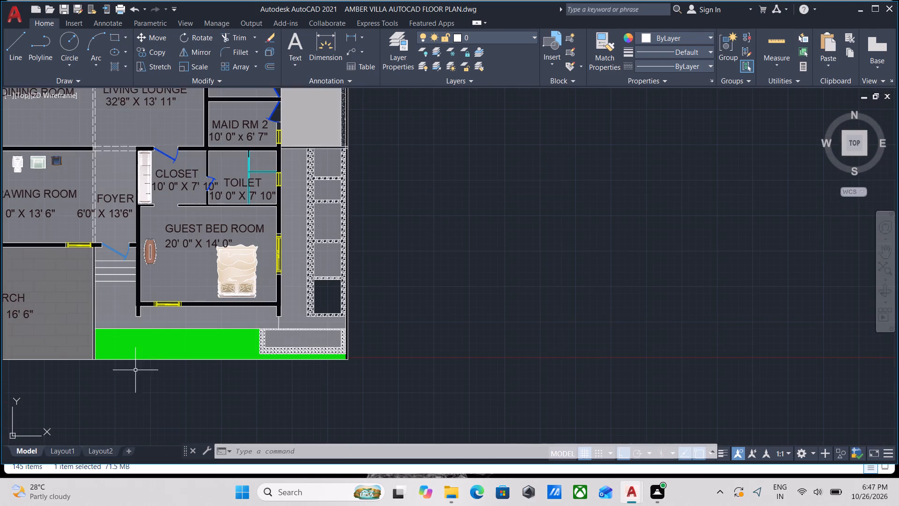
middle_drag(155, 345, 166, 371)
scroll(201, 328, up, 3)
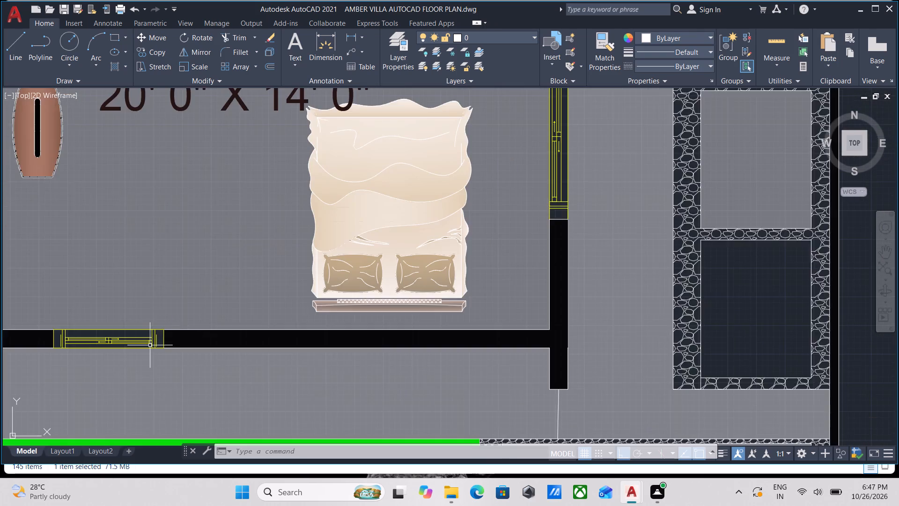
scroll(148, 346, up, 1)
middle_drag(148, 346, 254, 358)
scroll(254, 358, up, 1)
click(212, 342)
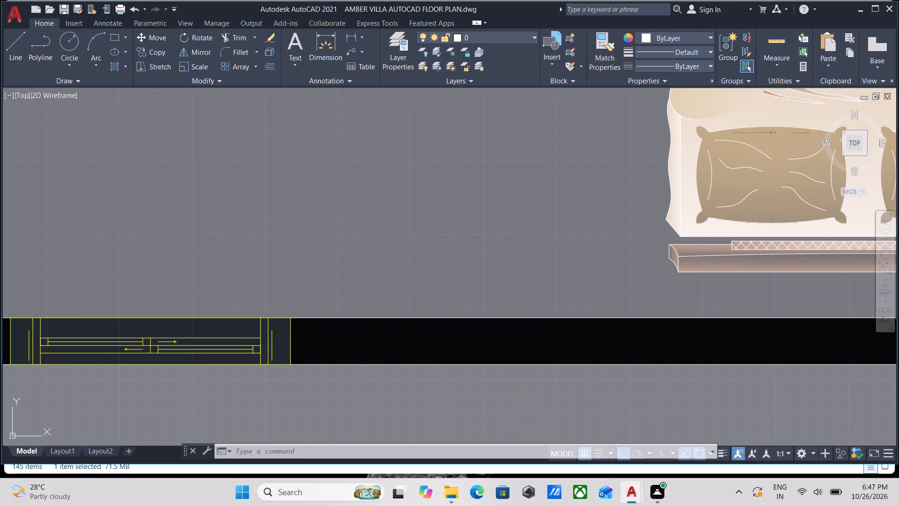
click(182, 334)
middle_drag(182, 334, 204, 334)
scroll(182, 334, down, 1)
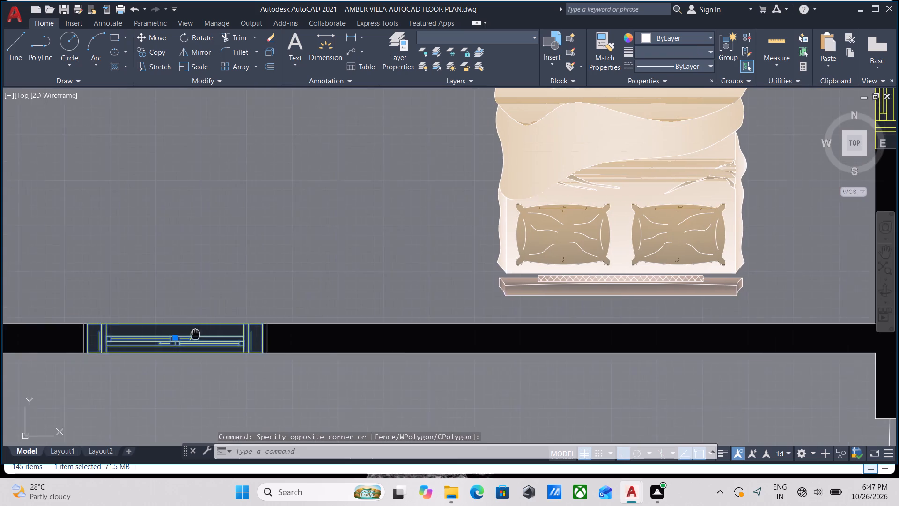
middle_drag(204, 334, 205, 334)
text(CO)
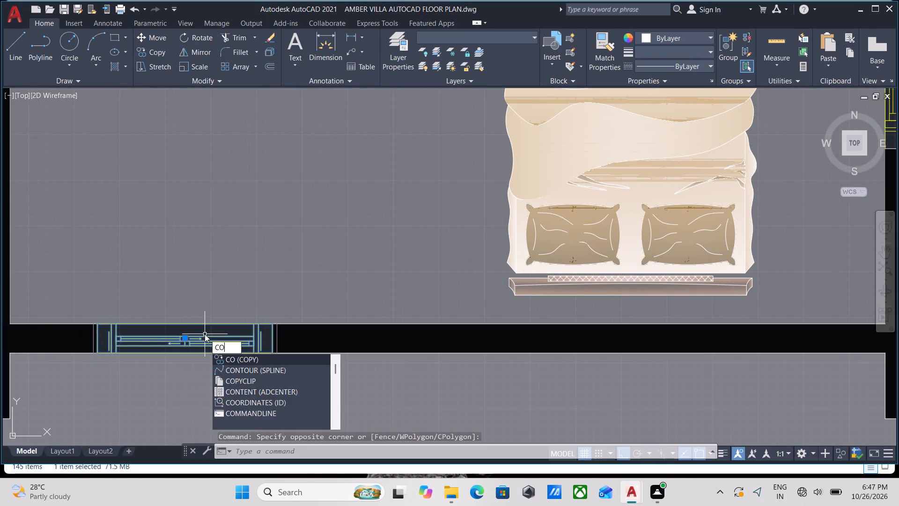
key(Return)
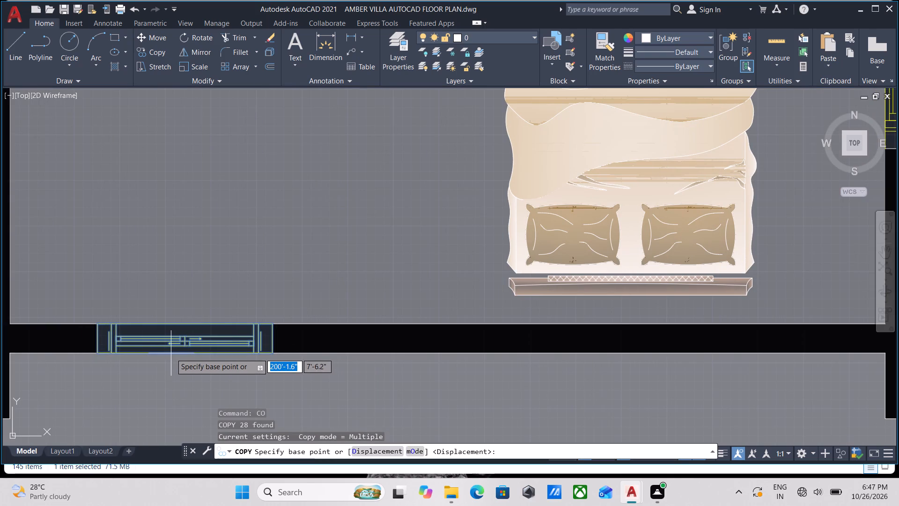
click(184, 352)
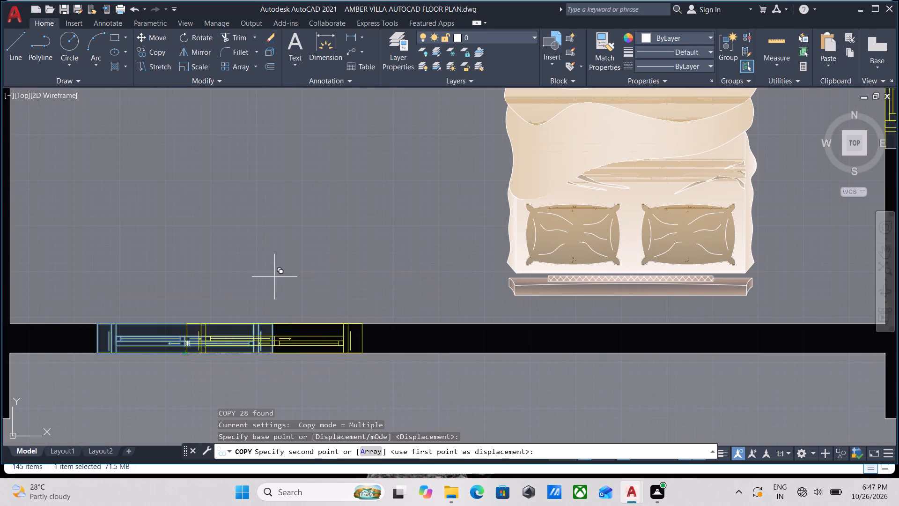
key(F8)
scroll(332, 275, down, 2)
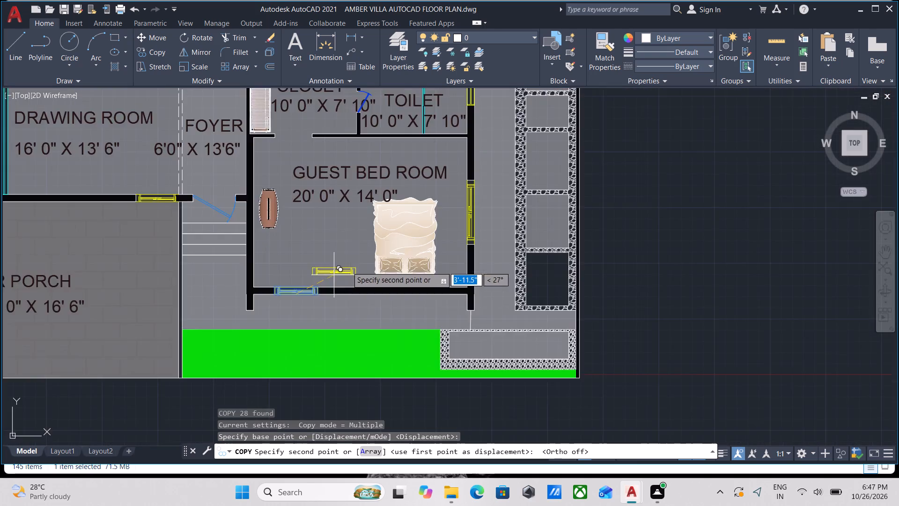
scroll(382, 261, down, 2)
middle_drag(430, 258, 0, 330)
scroll(301, 268, down, 1)
middle_drag(300, 272, 260, 490)
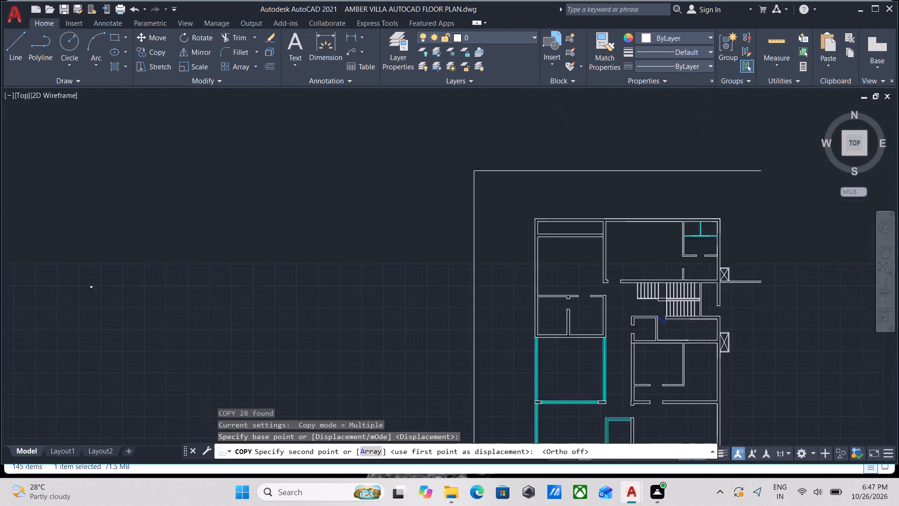
middle_drag(260, 490, 258, 503)
scroll(511, 273, up, 1)
middle_drag(543, 265, 433, 274)
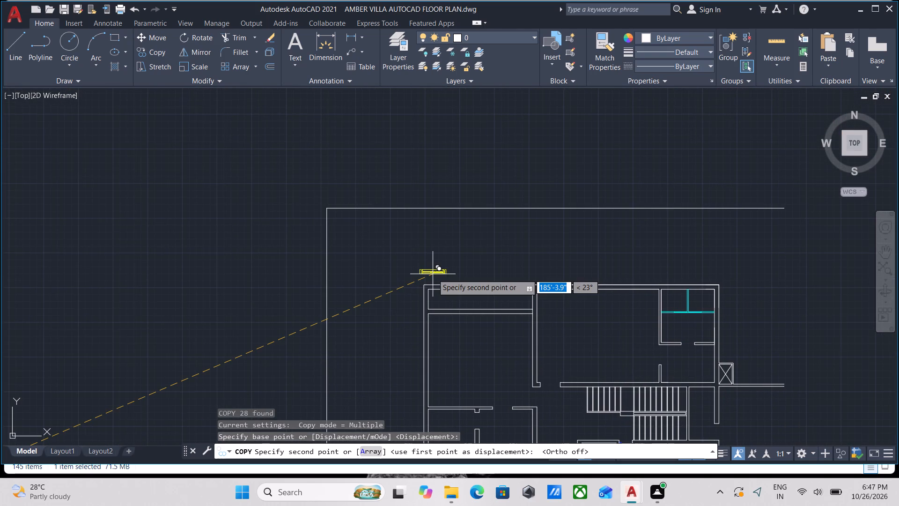
middle_drag(608, 307, 559, 308)
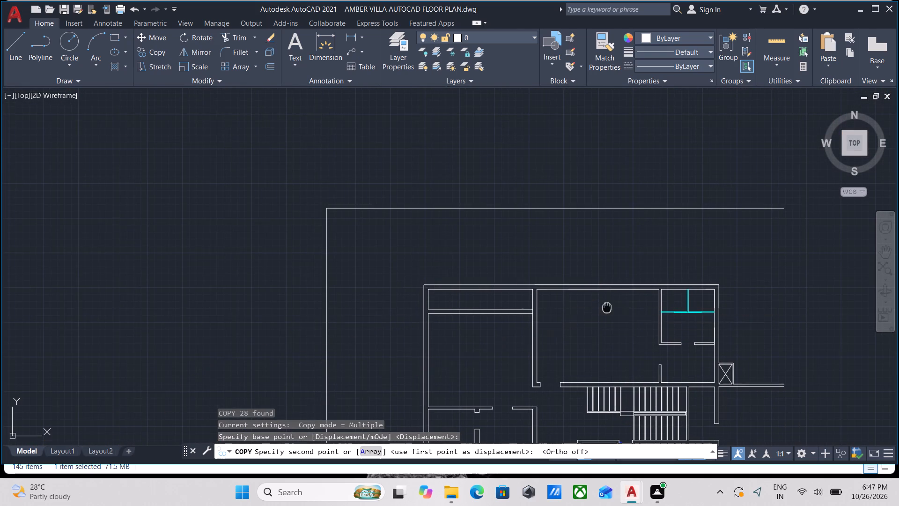
middle_drag(559, 308, 265, 291)
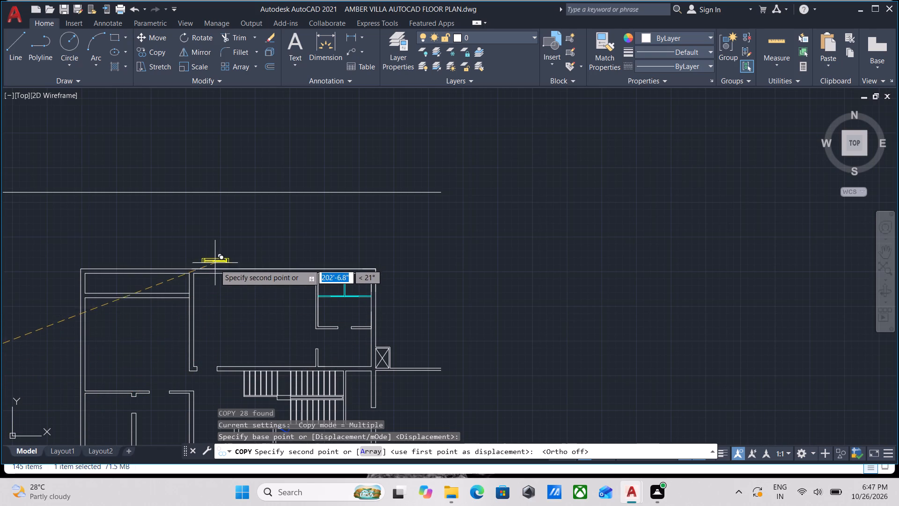
scroll(209, 274, up, 2)
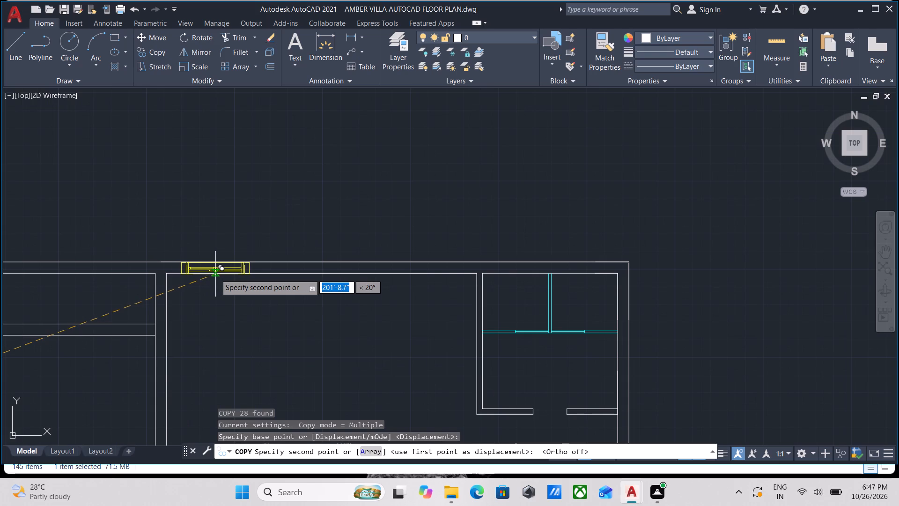
click(217, 274)
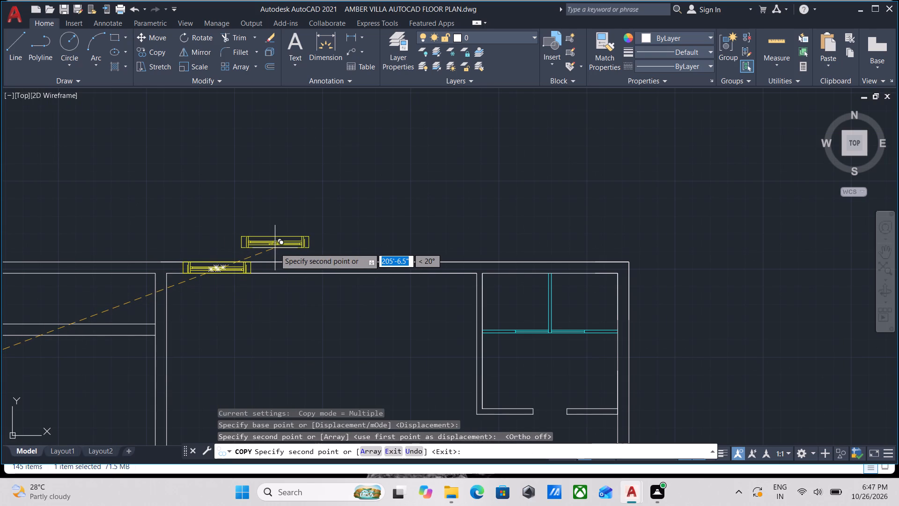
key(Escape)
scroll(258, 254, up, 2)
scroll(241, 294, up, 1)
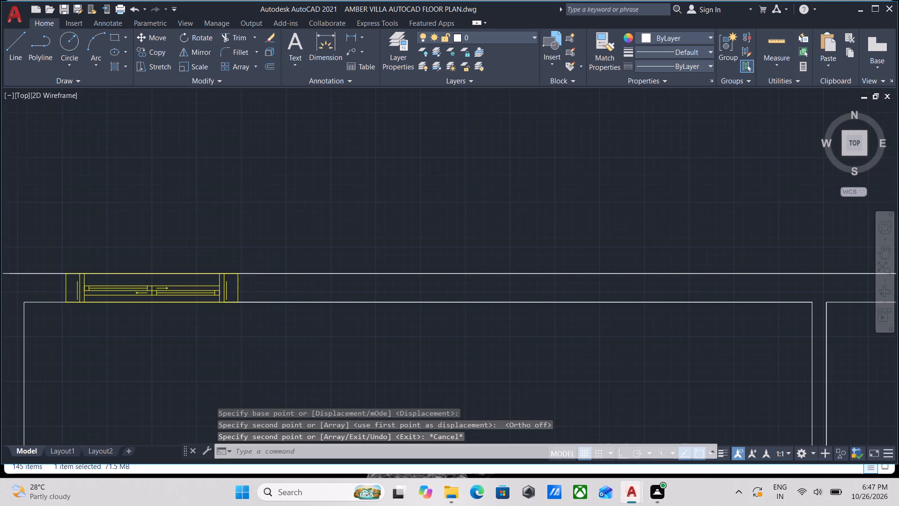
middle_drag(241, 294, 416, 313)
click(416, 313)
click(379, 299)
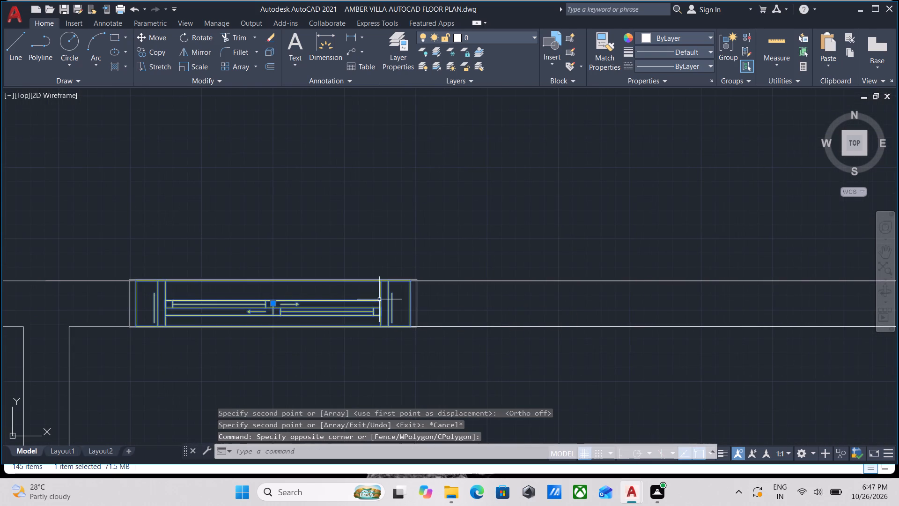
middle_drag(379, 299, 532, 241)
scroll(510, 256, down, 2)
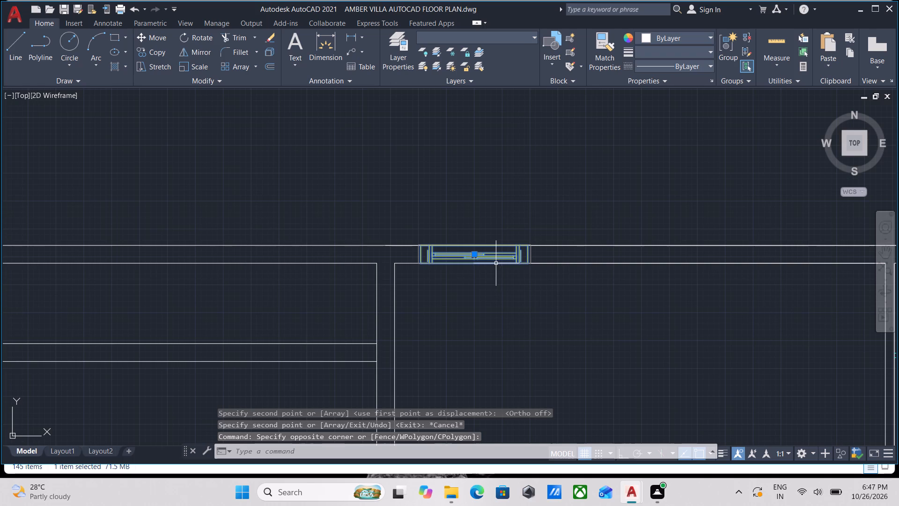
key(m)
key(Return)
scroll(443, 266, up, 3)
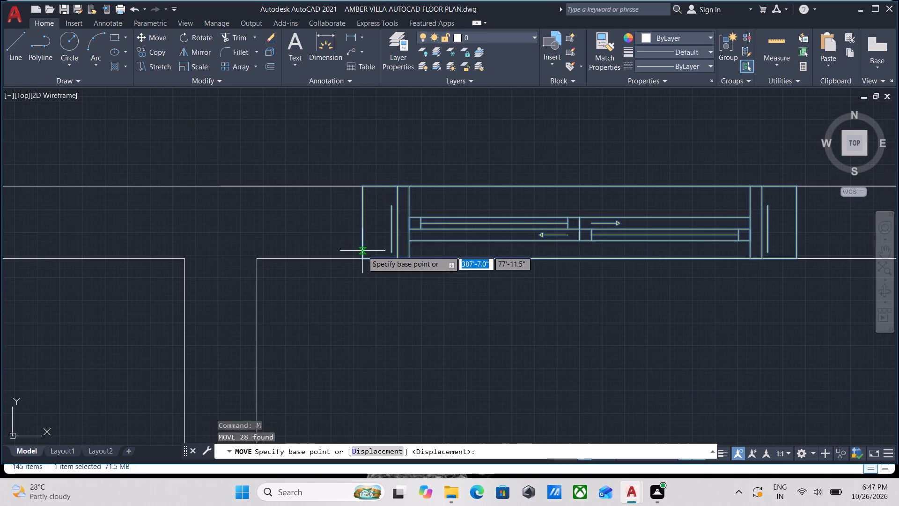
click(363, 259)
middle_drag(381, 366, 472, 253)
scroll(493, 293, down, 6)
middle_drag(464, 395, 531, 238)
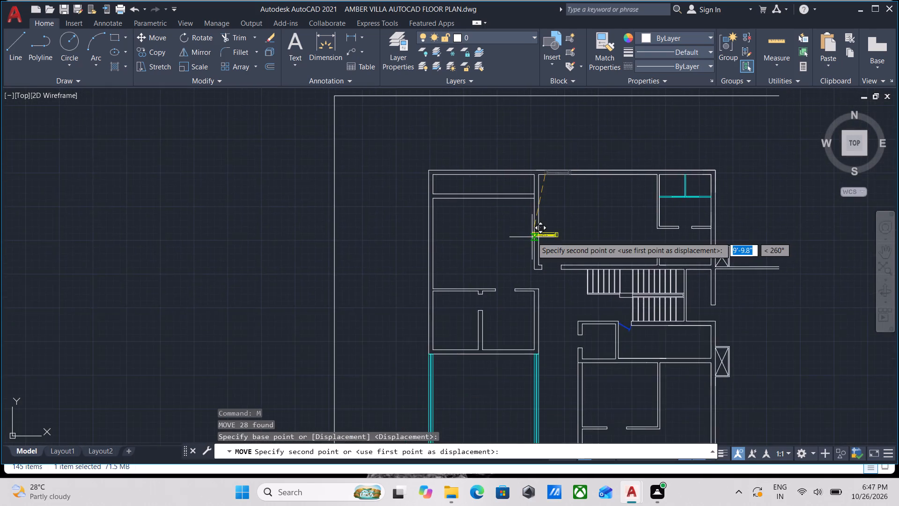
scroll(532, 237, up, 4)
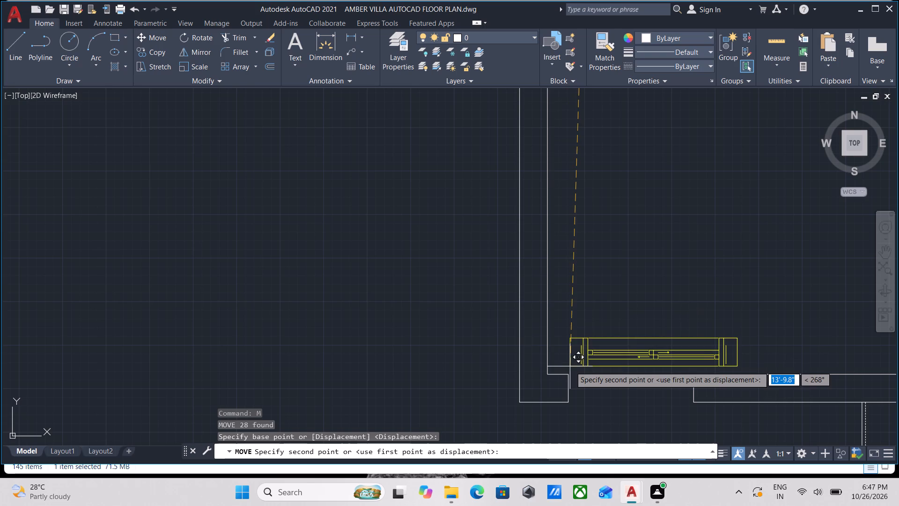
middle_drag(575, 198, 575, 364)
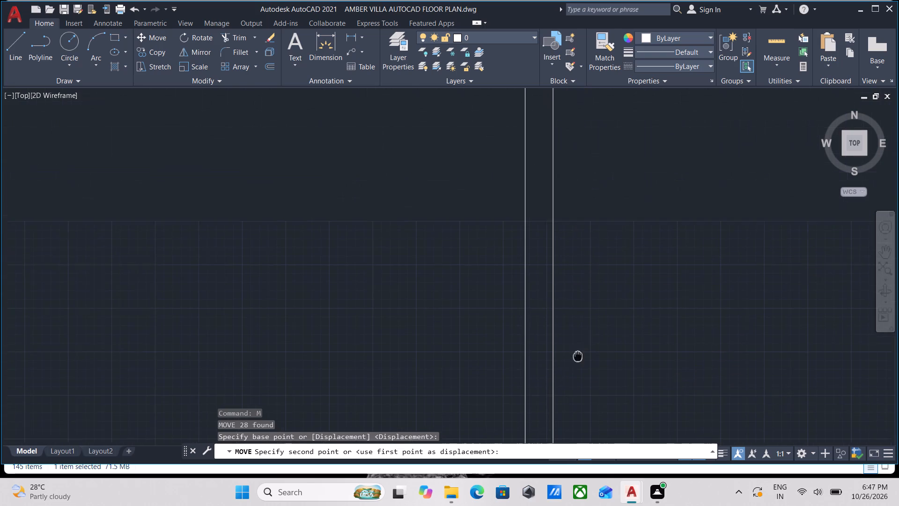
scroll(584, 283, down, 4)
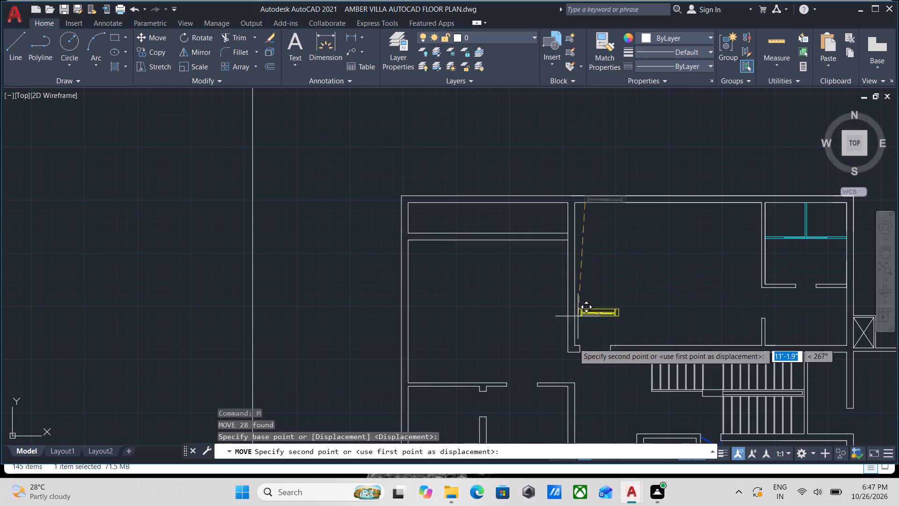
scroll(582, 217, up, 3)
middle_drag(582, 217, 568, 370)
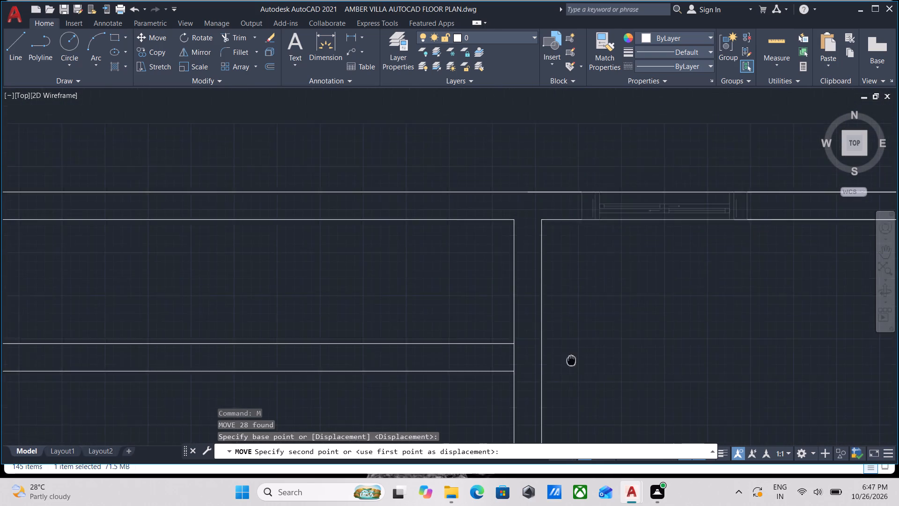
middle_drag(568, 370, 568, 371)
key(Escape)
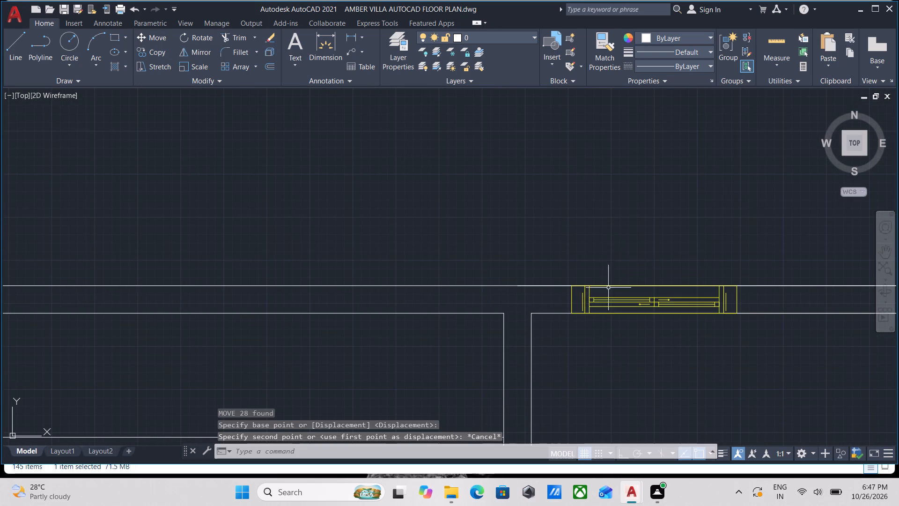
Examine the plan from the northern window down to the western glass-walled rooms and the south wall of the southwest room.
scroll(654, 284, down, 2)
middle_drag(652, 285, 552, 252)
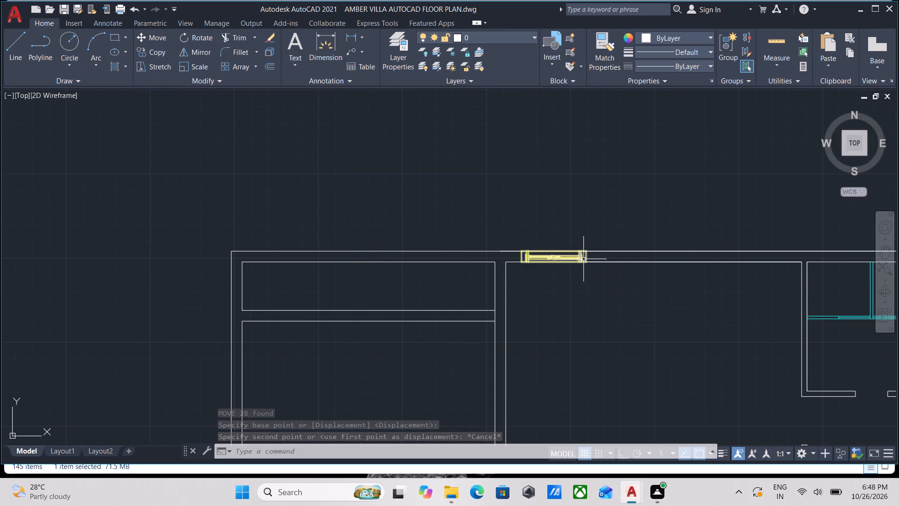
scroll(565, 302, down, 3)
middle_drag(559, 305, 562, 240)
scroll(549, 345, up, 2)
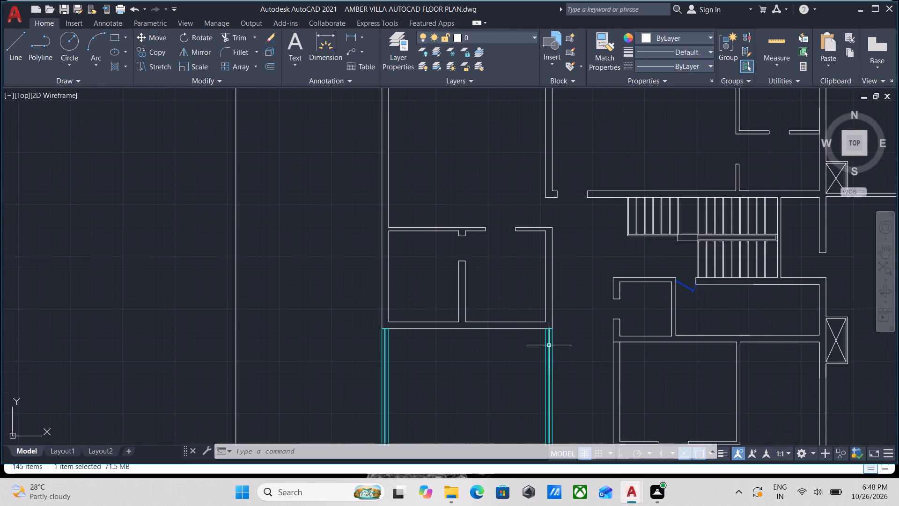
scroll(548, 331, down, 2)
middle_drag(548, 331, 551, 298)
scroll(546, 391, up, 1)
middle_drag(546, 391, 570, 299)
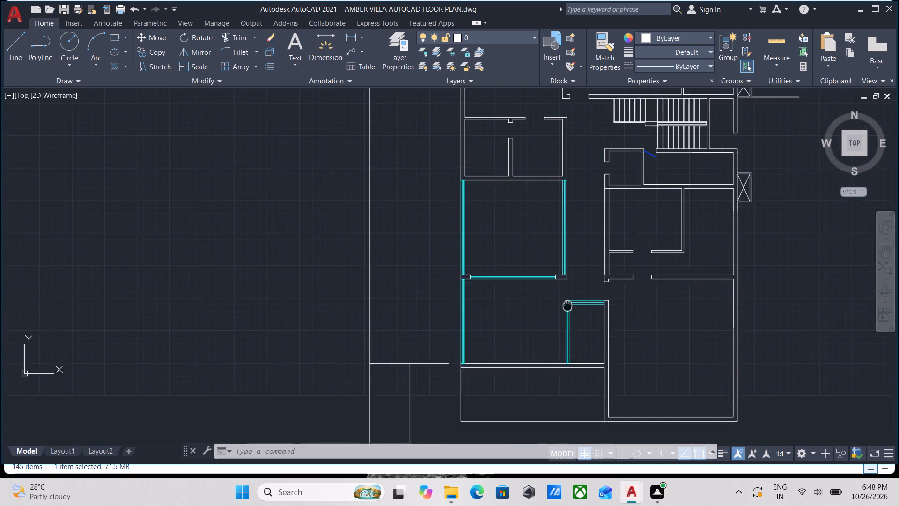
scroll(464, 317, down, 2)
middle_drag(464, 317, 475, 305)
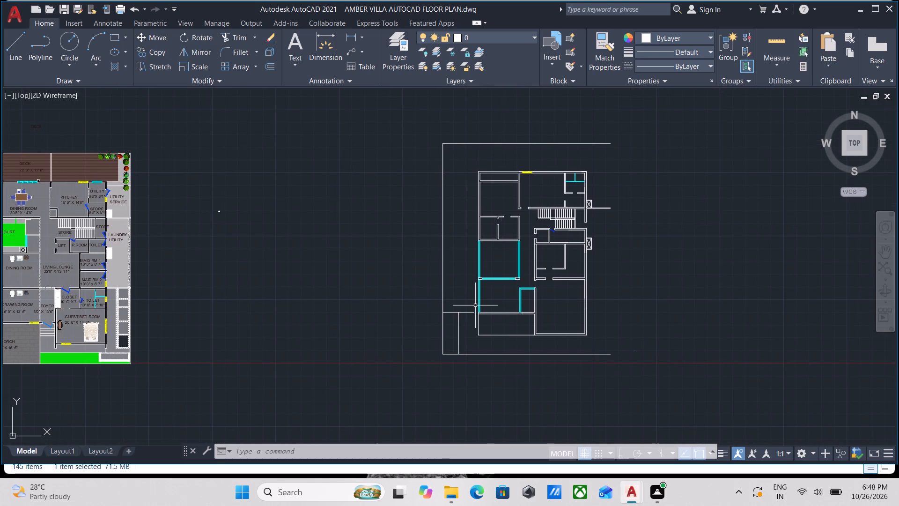
scroll(490, 313, up, 3)
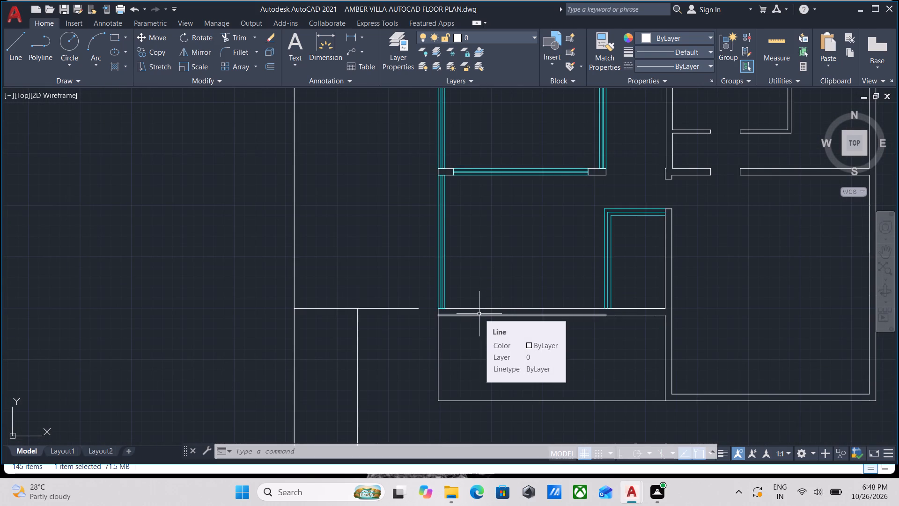
Copy the four-bay cyan glass window from the reference dining room's north wall into the south wall of the southwest room, near mid-wall.
scroll(444, 314, down, 2)
middle_drag(443, 314, 557, 311)
middle_drag(356, 305, 624, 313)
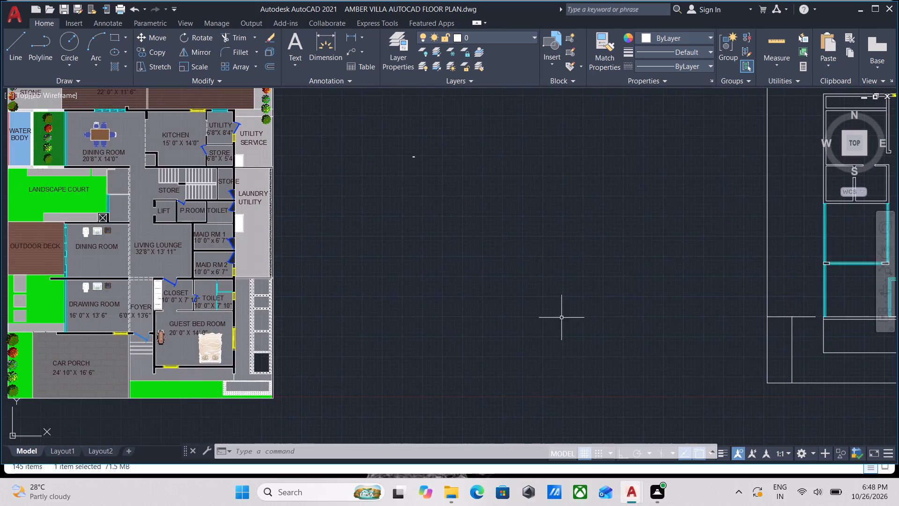
scroll(341, 303, down, 1)
middle_drag(342, 303, 508, 319)
scroll(234, 216, up, 2)
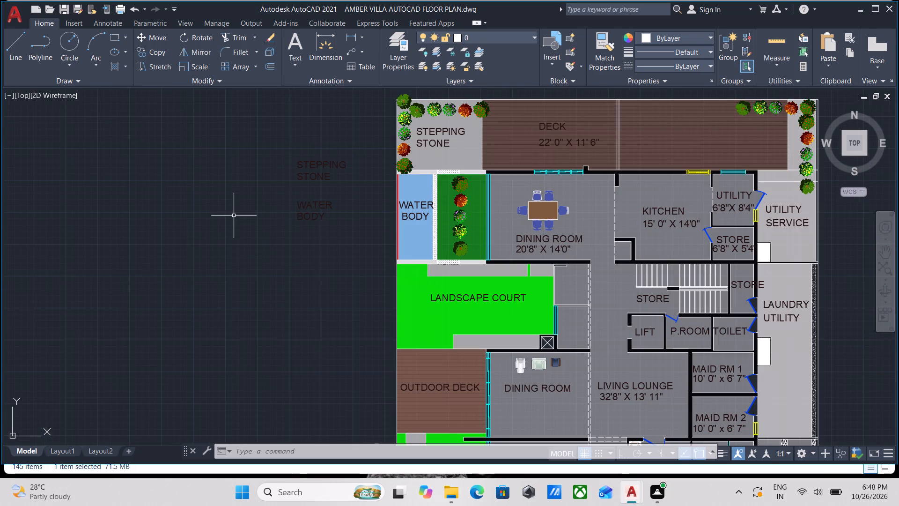
middle_drag(552, 267, 537, 306)
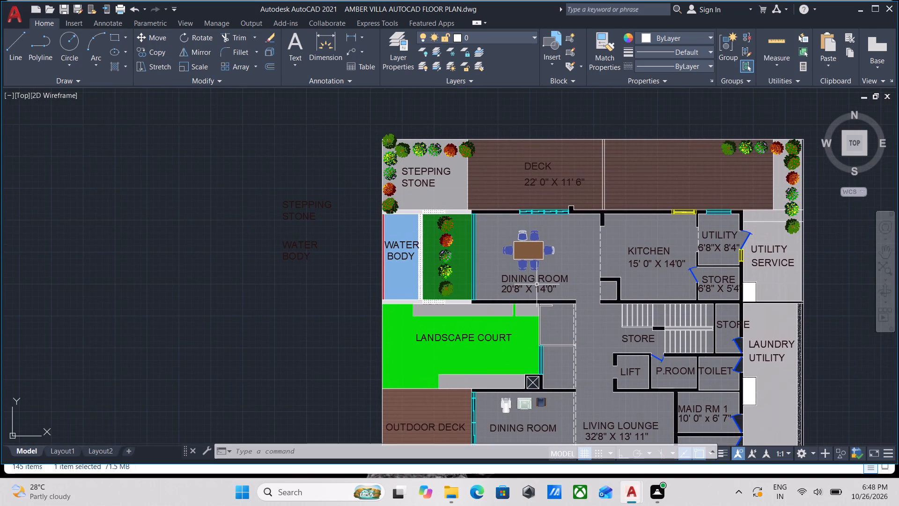
scroll(547, 229, up, 2)
middle_drag(547, 230, 513, 372)
scroll(513, 372, up, 1)
scroll(495, 334, up, 1)
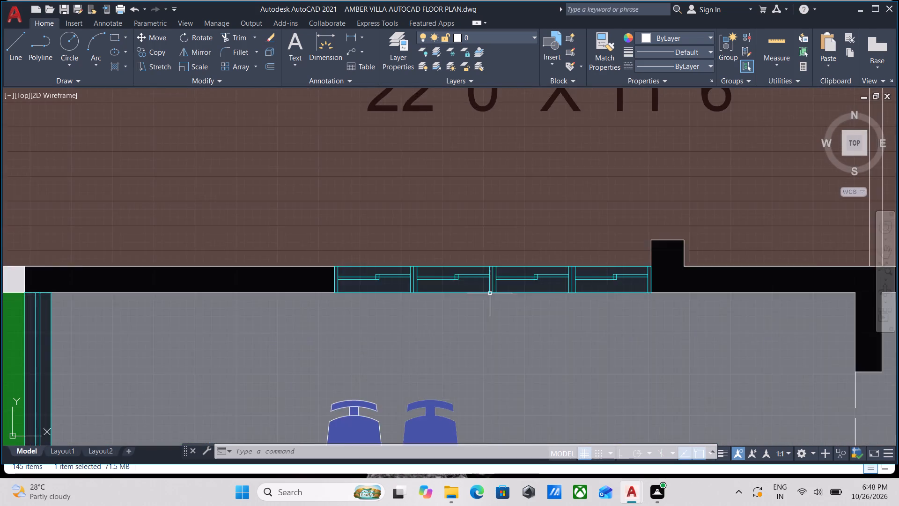
scroll(487, 274, up, 2)
click(458, 308)
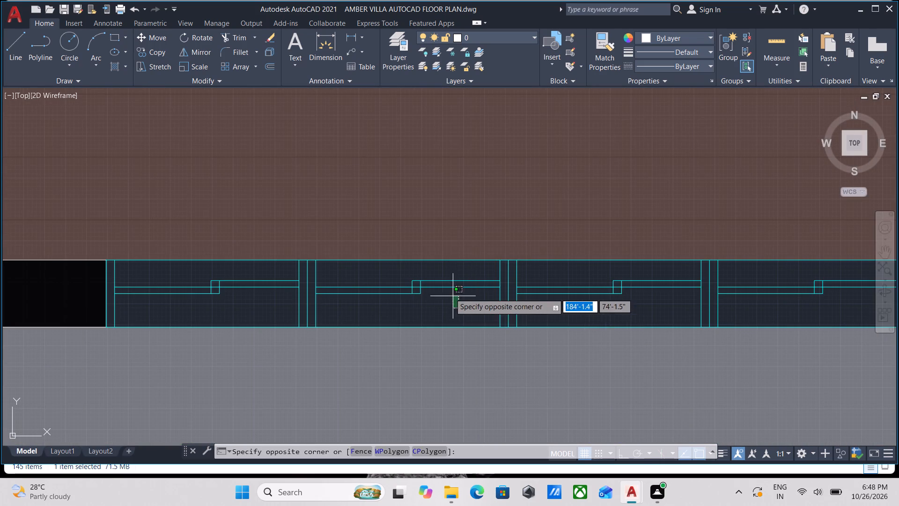
click(412, 275)
middle_drag(417, 275, 414, 287)
scroll(417, 275, down, 1)
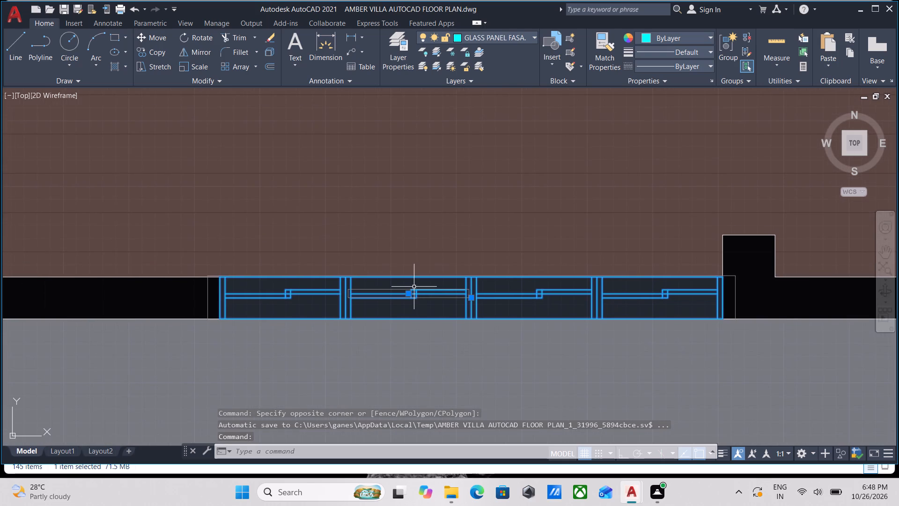
text(CO)
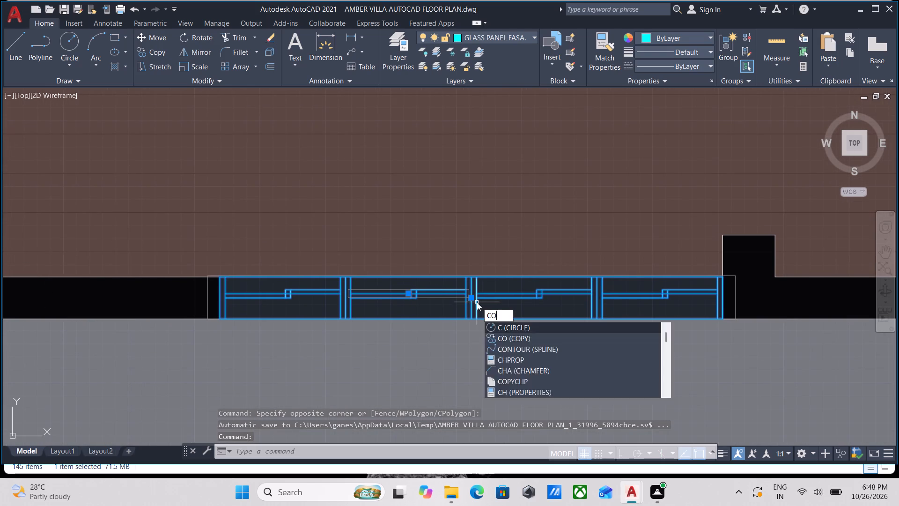
key(Return)
scroll(459, 323, up, 2)
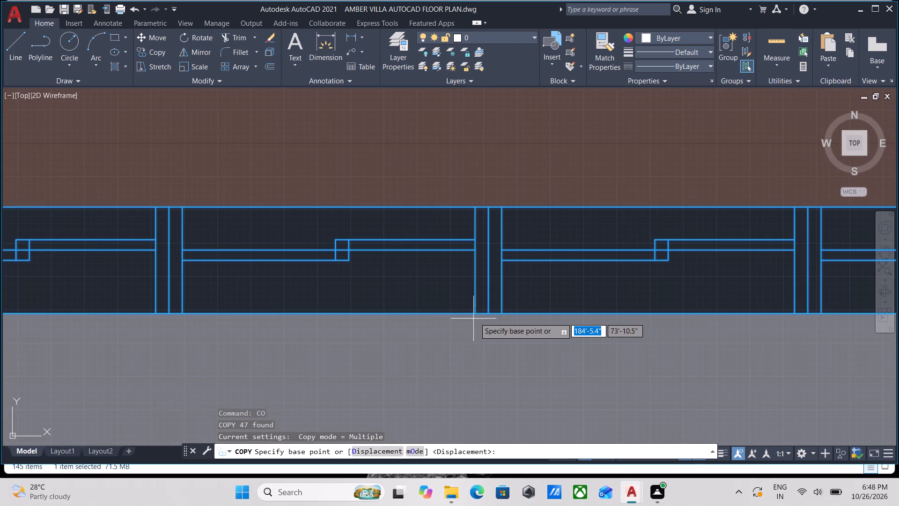
click(486, 312)
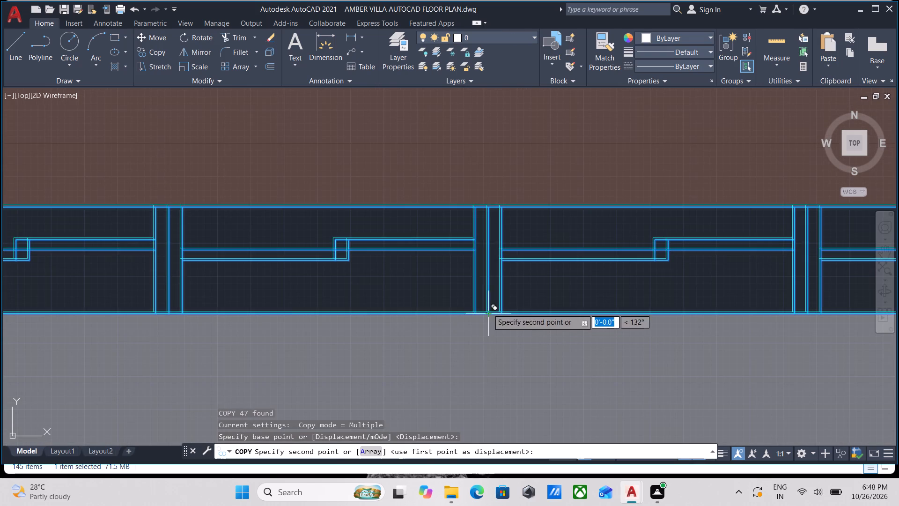
scroll(568, 357, down, 2)
middle_drag(568, 357, 138, 225)
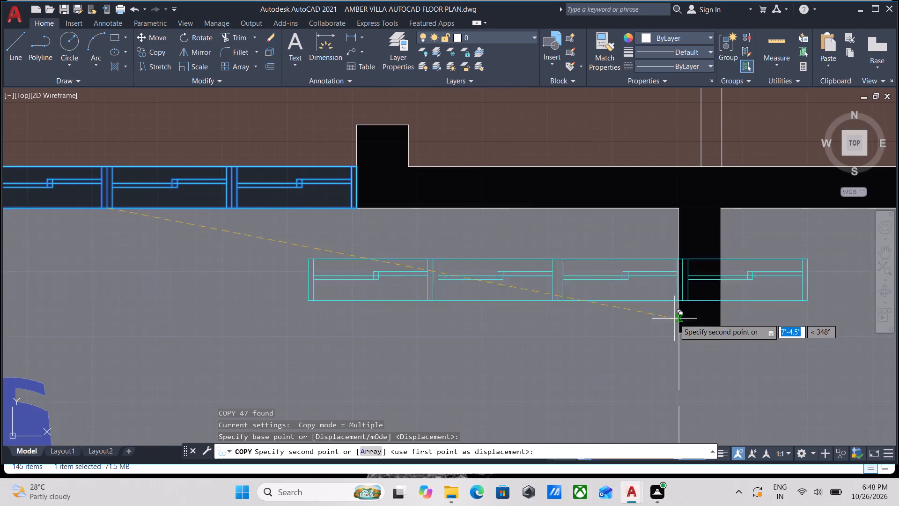
scroll(674, 319, down, 4)
middle_drag(674, 319, 177, 245)
scroll(566, 295, down, 1)
middle_drag(566, 295, 245, 254)
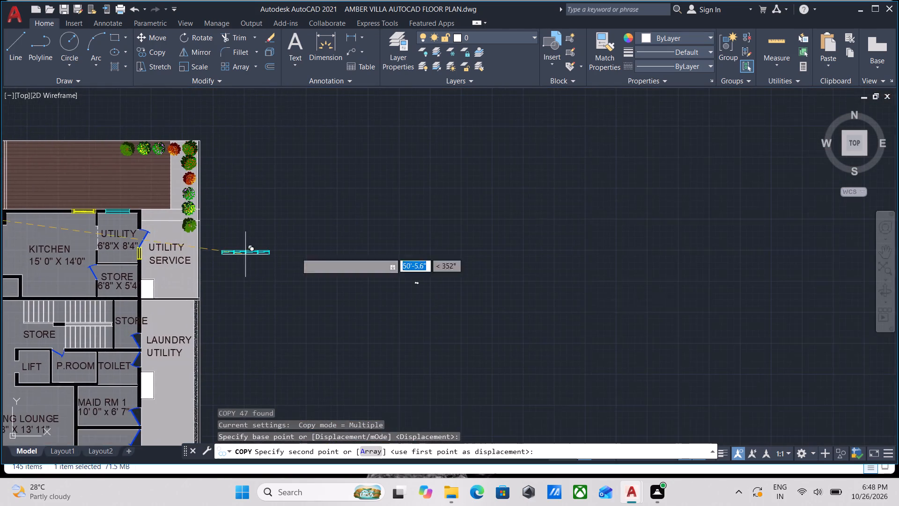
scroll(659, 303, down, 2)
middle_drag(659, 303, 397, 264)
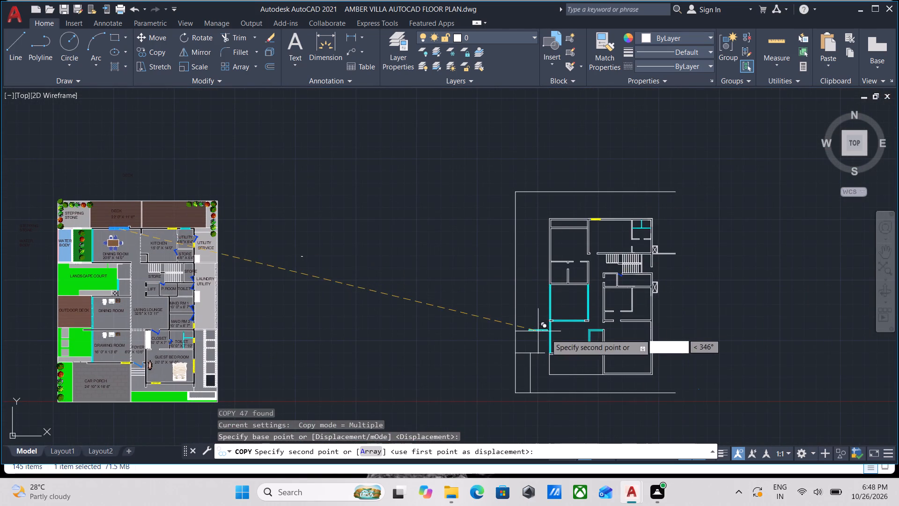
scroll(547, 335, up, 3)
middle_drag(637, 398, 648, 327)
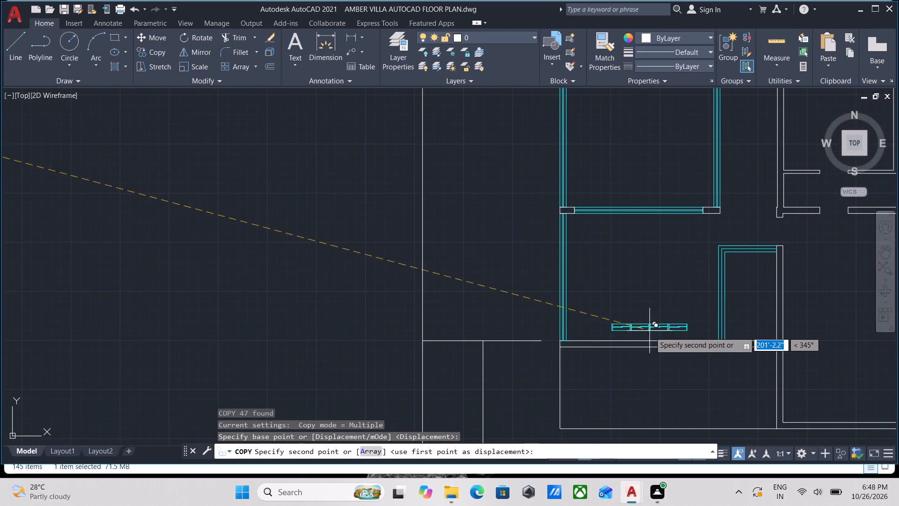
scroll(650, 332, up, 2)
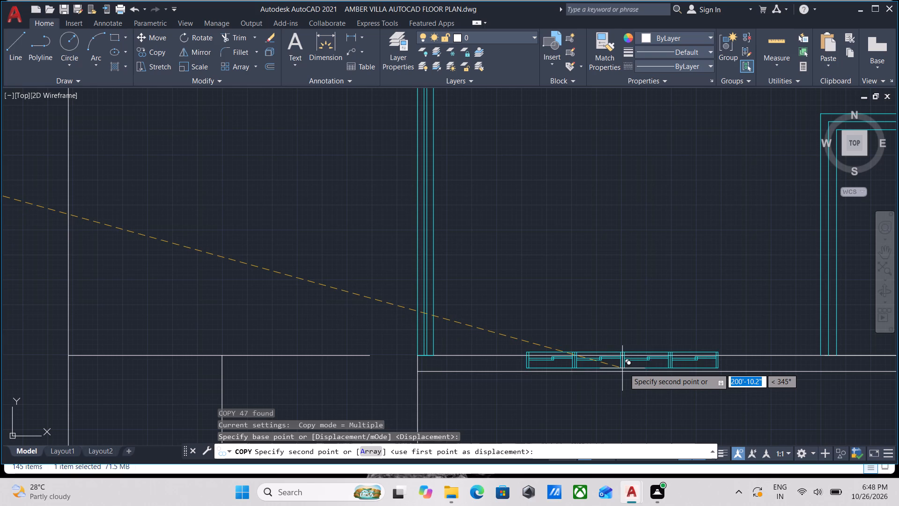
click(623, 368)
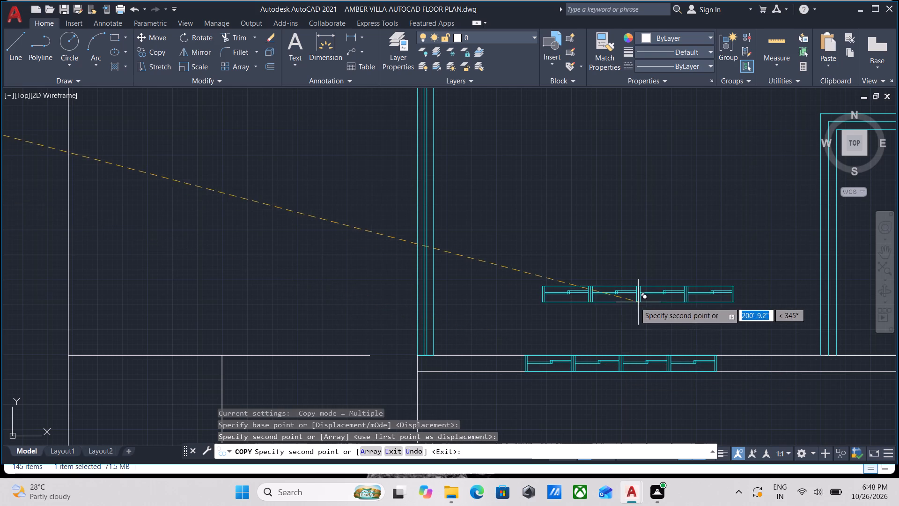
key(Escape)
Examine the southwest wall corner and how the copied four-bay glass window fits between the south wall's two faces.
scroll(442, 342, up, 4)
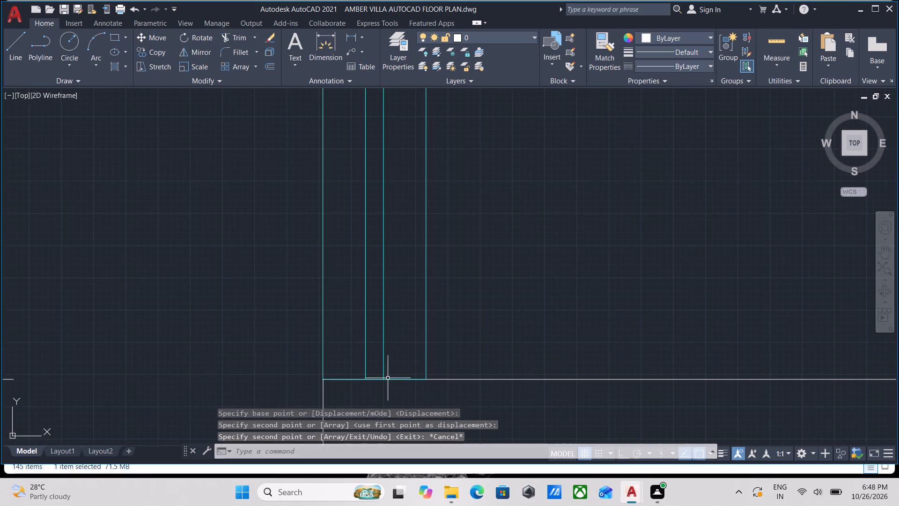
scroll(388, 379, up, 2)
scroll(388, 376, down, 2)
middle_drag(388, 375, 416, 325)
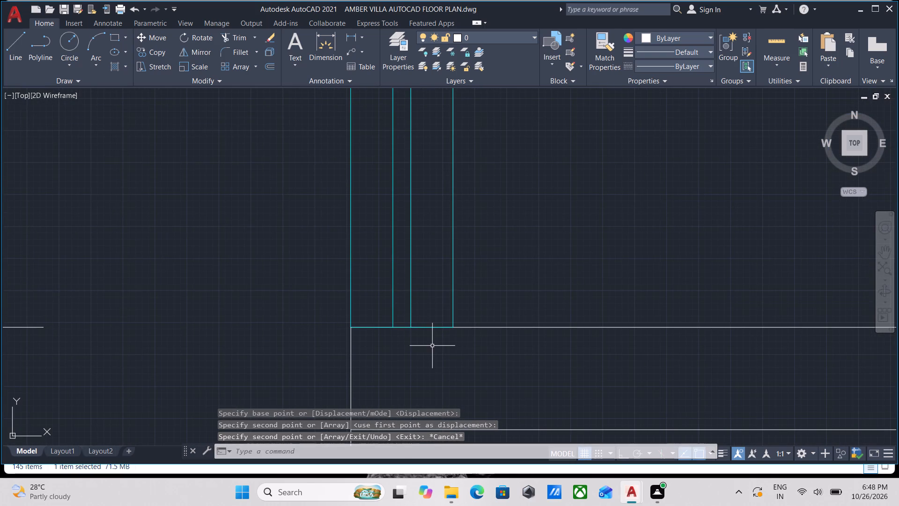
scroll(589, 267, down, 3)
middle_drag(589, 267, 152, 260)
scroll(637, 290, down, 2)
middle_drag(637, 290, 585, 312)
scroll(585, 312, up, 3)
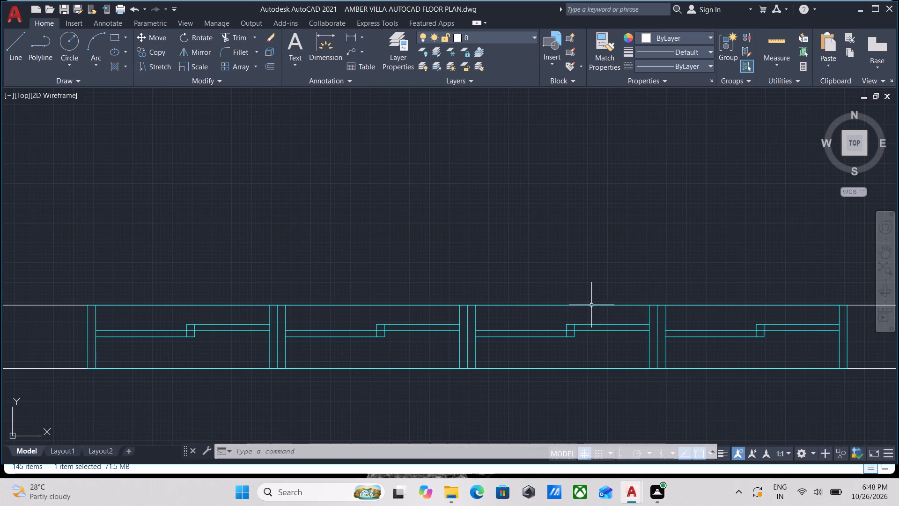
scroll(591, 305, down, 2)
scroll(604, 325, up, 3)
scroll(643, 308, up, 1)
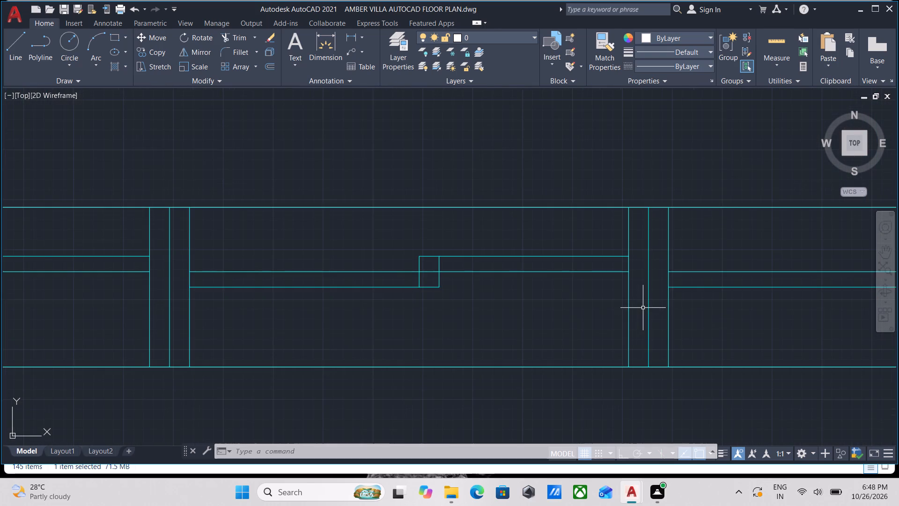
scroll(643, 308, up, 1)
scroll(643, 308, down, 7)
middle_drag(645, 307, 635, 348)
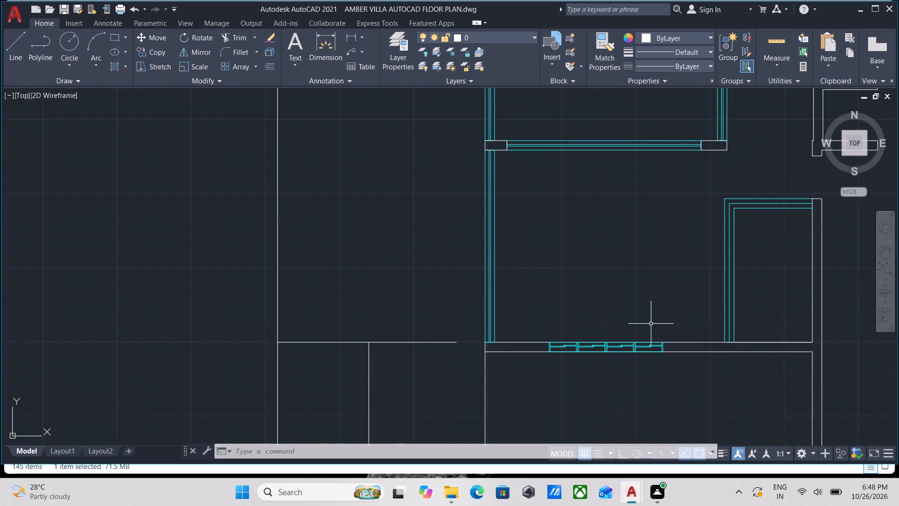
Set the current linetype to HIDDEN for new lines in the western glass-walled room.
scroll(651, 324, down, 1)
middle_drag(651, 324, 607, 356)
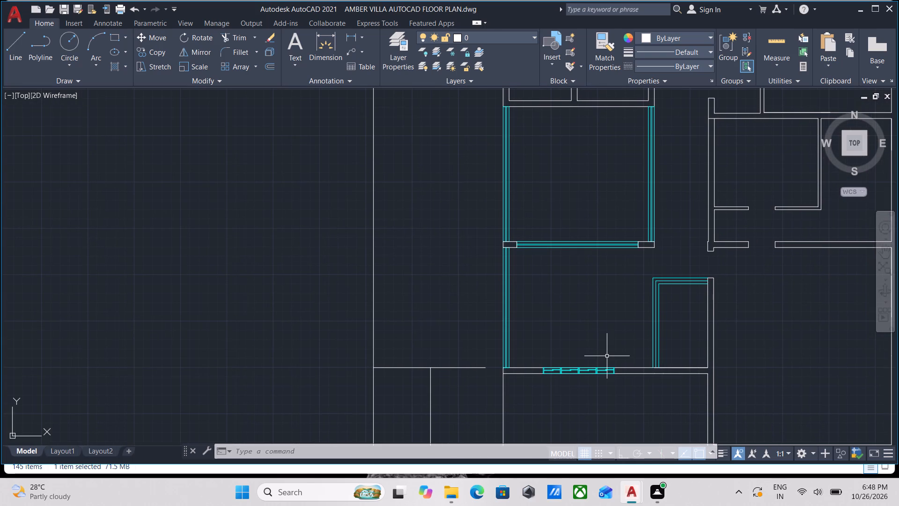
scroll(653, 327, down, 1)
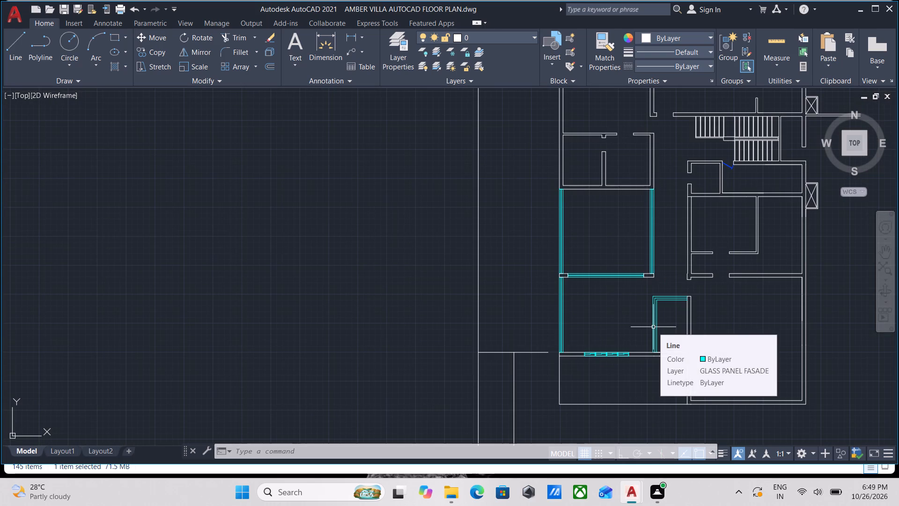
middle_drag(631, 313, 581, 354)
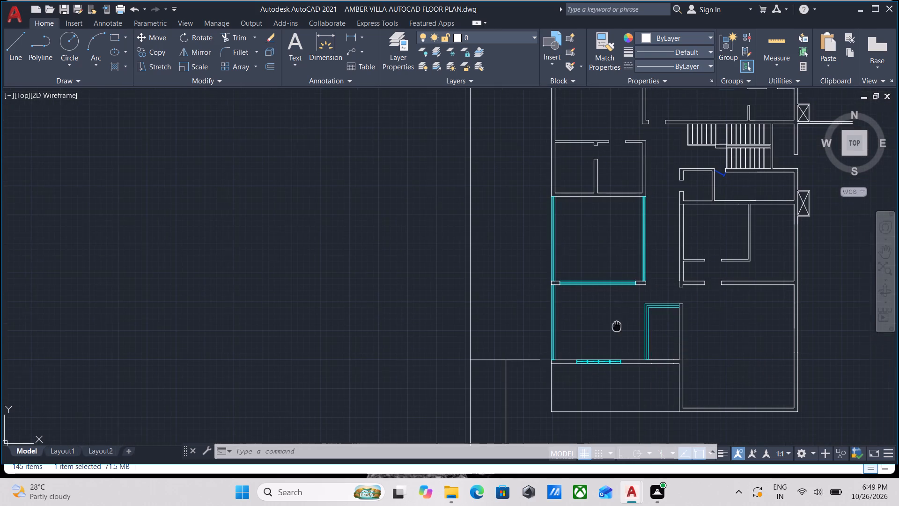
middle_drag(581, 354, 545, 376)
scroll(535, 323, up, 1)
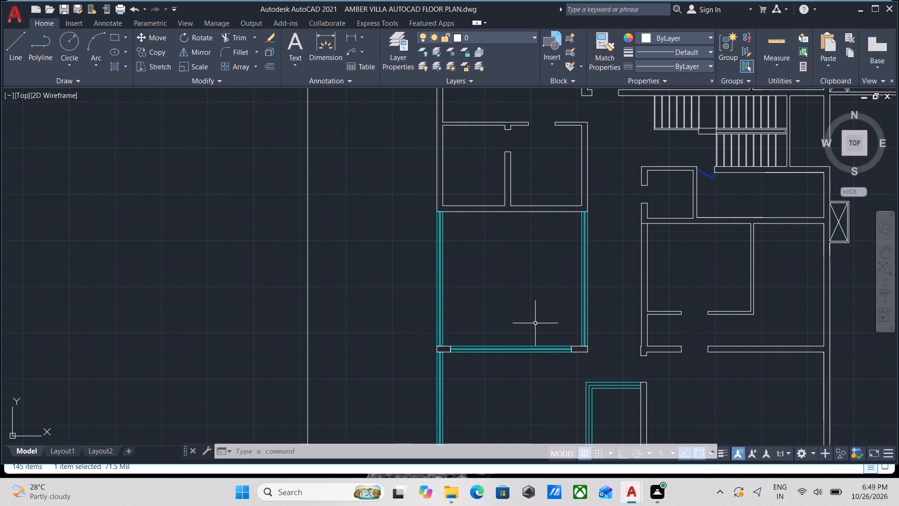
scroll(513, 355, up, 1)
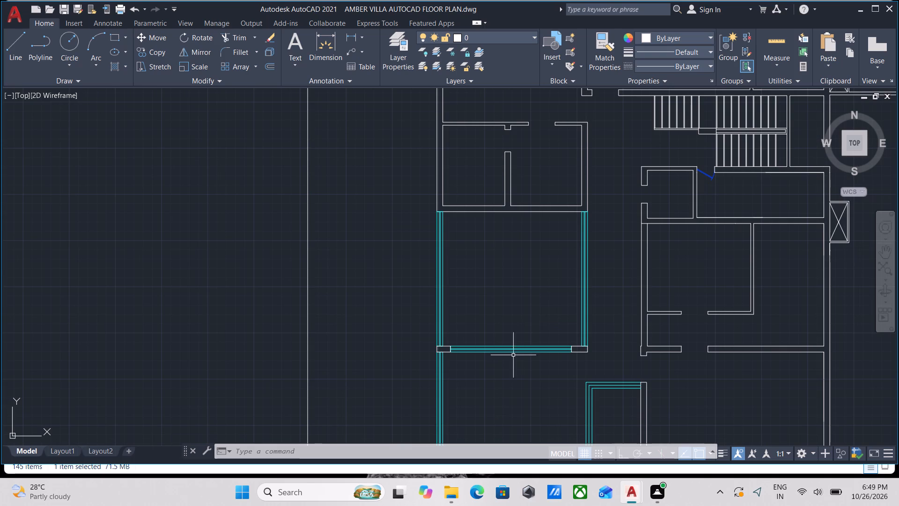
scroll(513, 355, up, 1)
scroll(476, 340, down, 2)
middle_drag(460, 325, 461, 352)
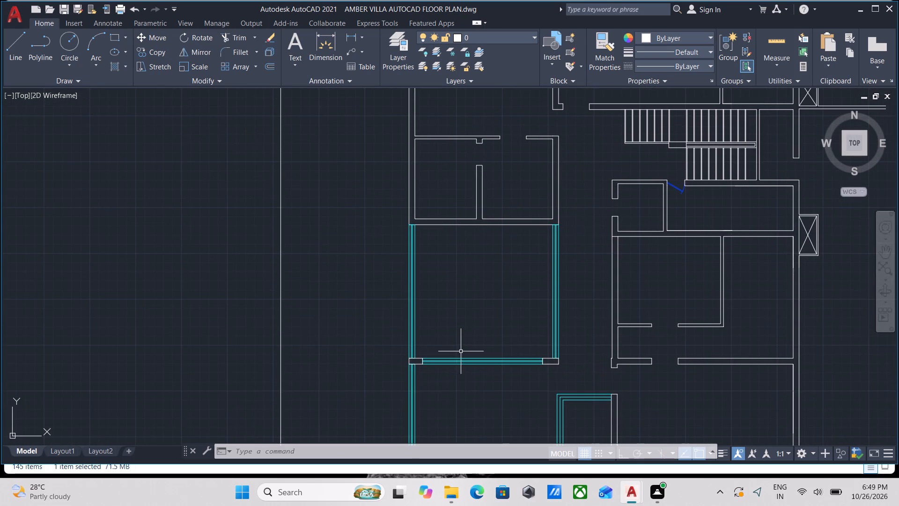
click(709, 60)
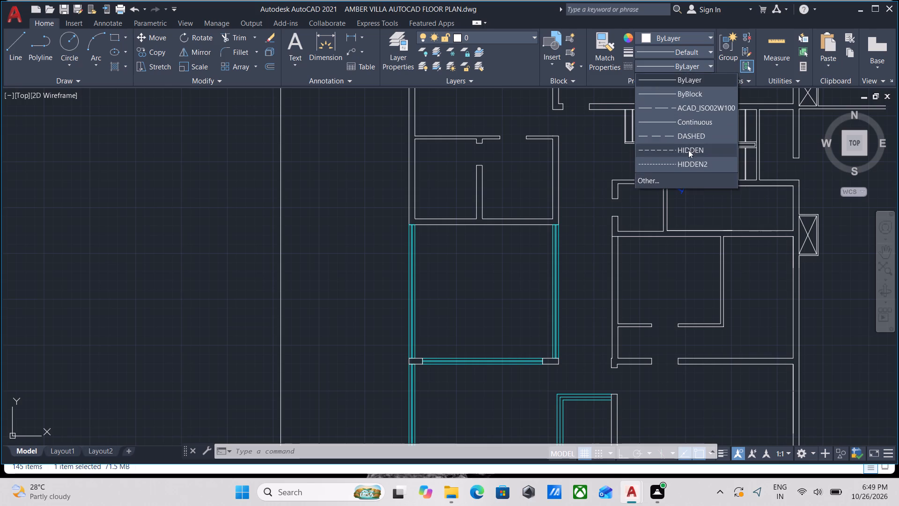
click(688, 151)
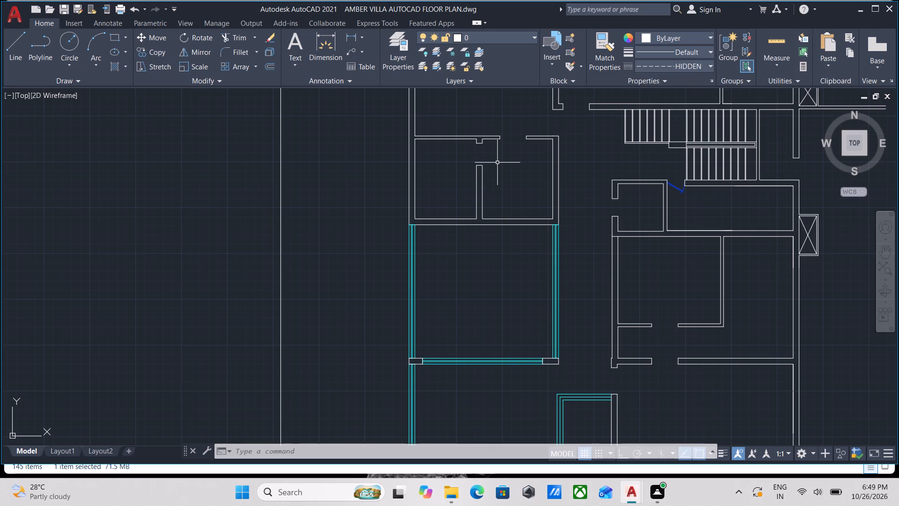
Draw a diagonal line about 21'-9.7" long from the northern glass-walled room's southwest inner corner to its northeast inner corner.
key(l)
key(Return)
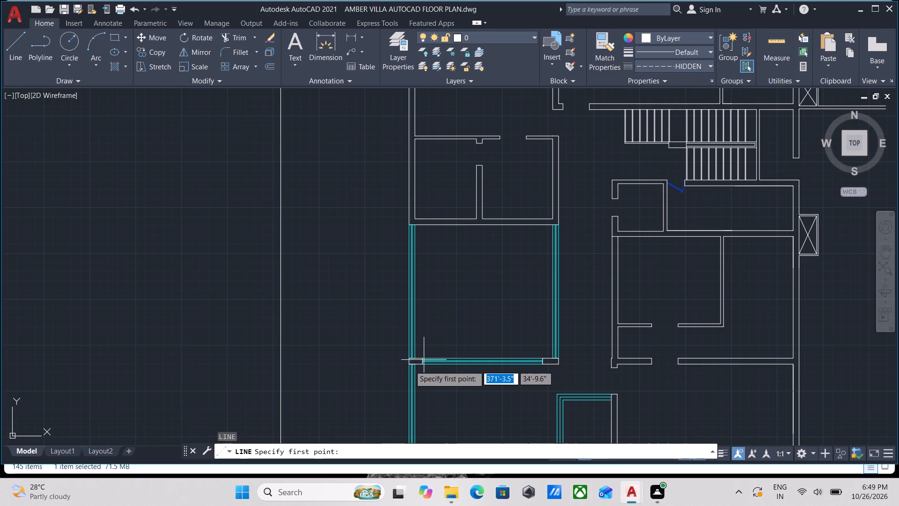
scroll(408, 364, up, 5)
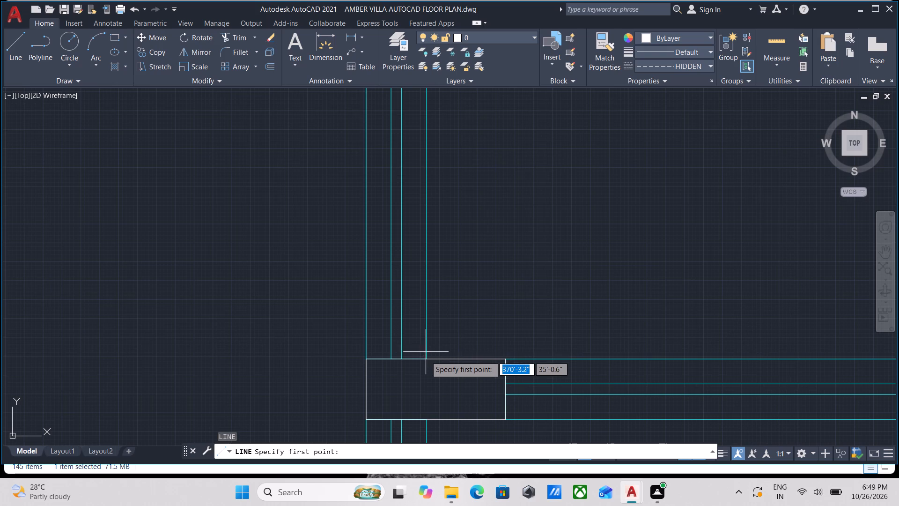
click(426, 361)
scroll(656, 157, down, 1)
middle_drag(633, 181, 435, 355)
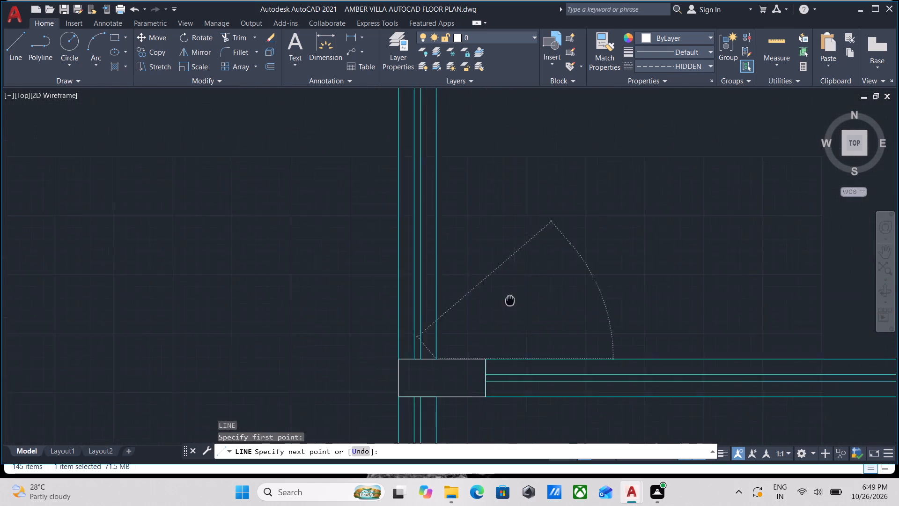
middle_drag(435, 355, 365, 402)
scroll(583, 236, down, 3)
middle_drag(583, 236, 457, 417)
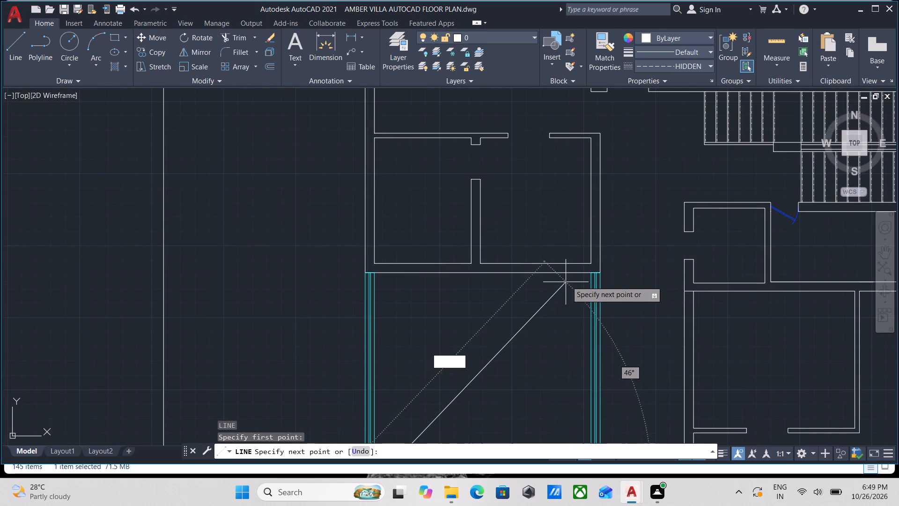
scroll(567, 281, up, 3)
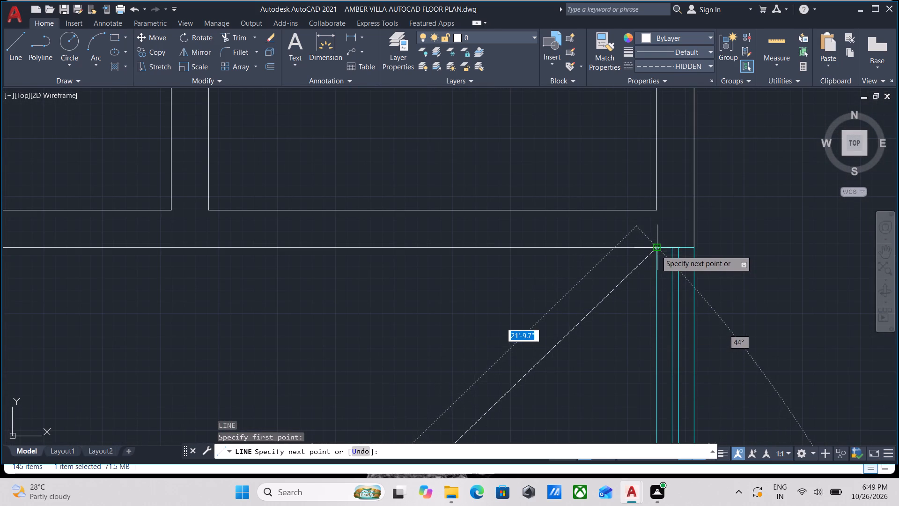
click(656, 250)
key(Escape)
scroll(392, 305, down, 2)
middle_drag(392, 305, 481, 266)
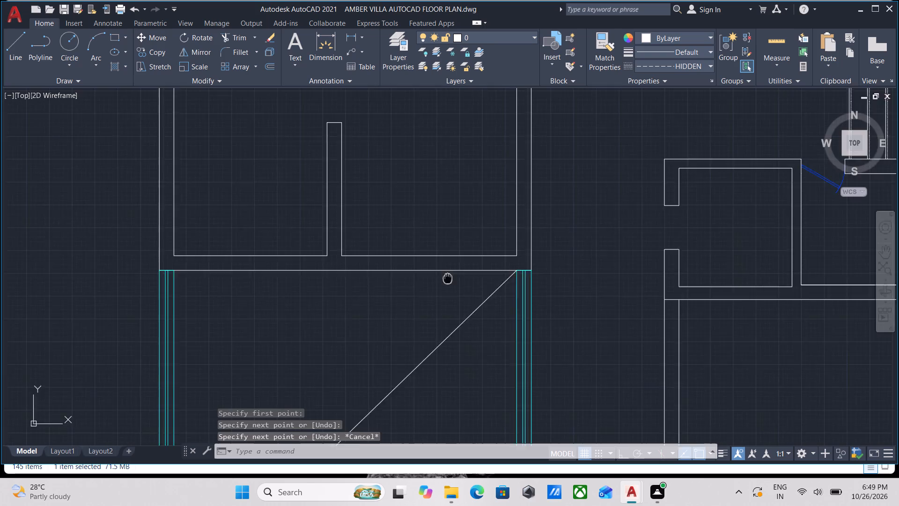
middle_drag(481, 266, 481, 266)
Draw the opposite diagonal line from the same room's northwest inner corner to its southeast inner corner, forming a cross.
key(l)
key(Return)
scroll(481, 266, down, 2)
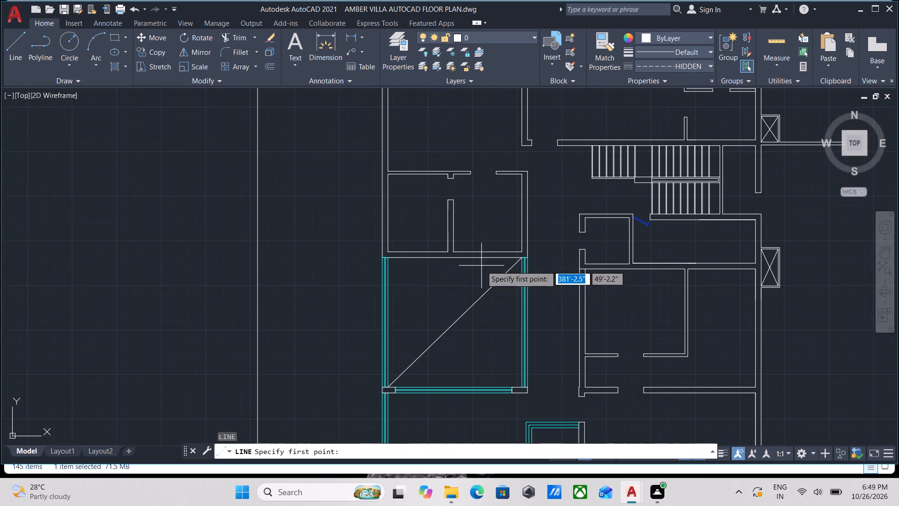
scroll(376, 255, up, 5)
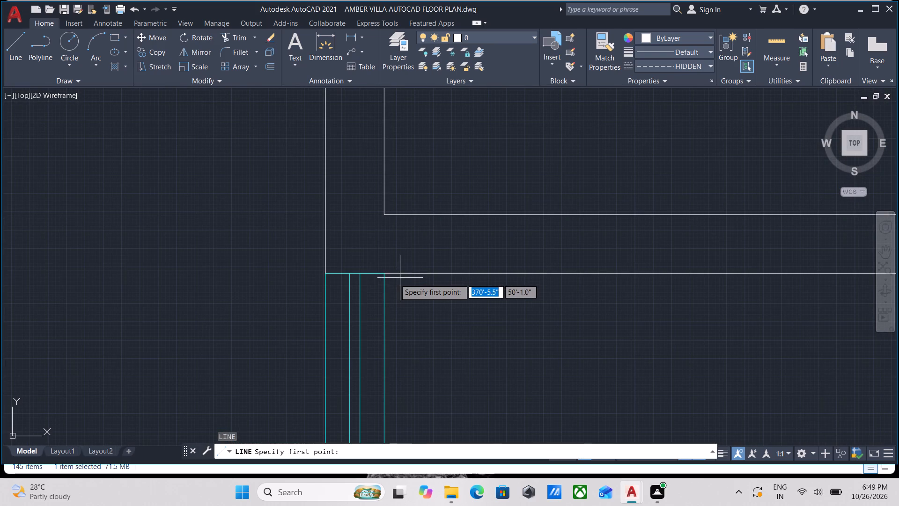
click(383, 275)
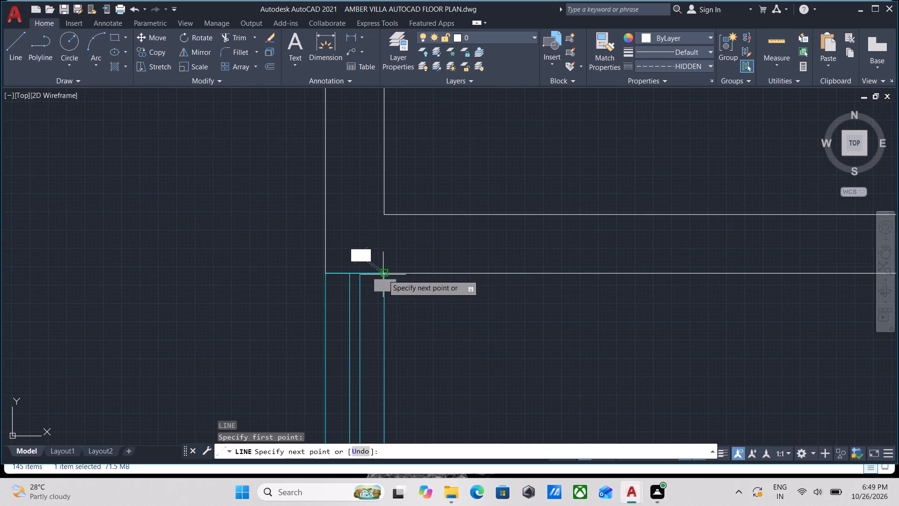
scroll(660, 425, down, 1)
middle_drag(660, 425, 441, 249)
scroll(544, 293, down, 5)
middle_drag(650, 402, 622, 329)
scroll(624, 328, up, 2)
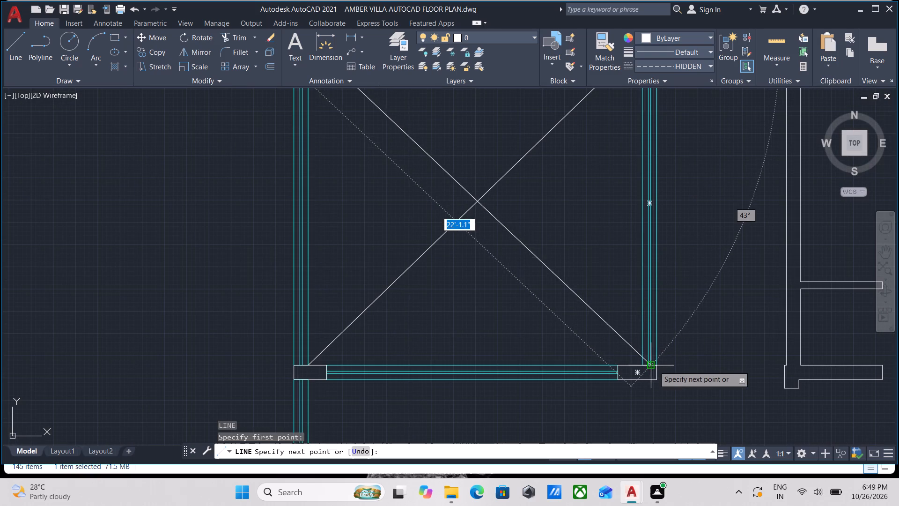
scroll(641, 366, up, 2)
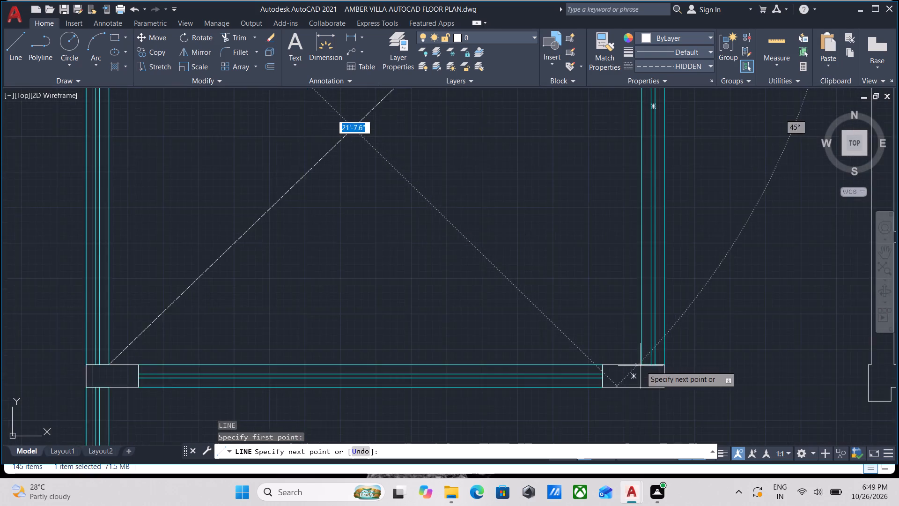
click(644, 365)
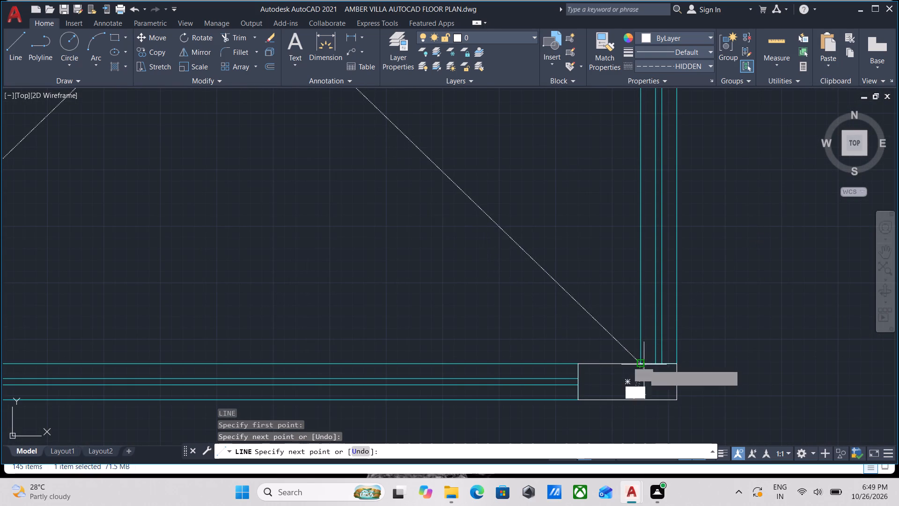
key(Escape)
scroll(645, 360, down, 6)
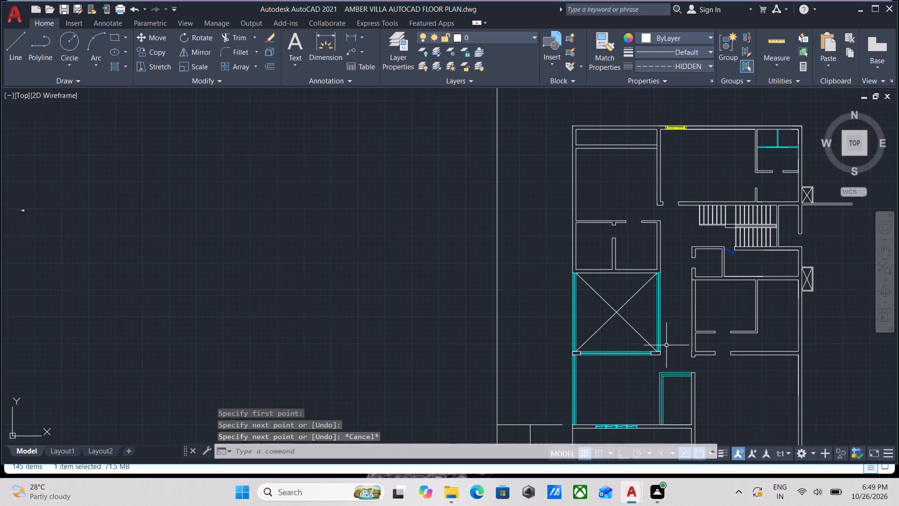
middle_drag(666, 345, 592, 297)
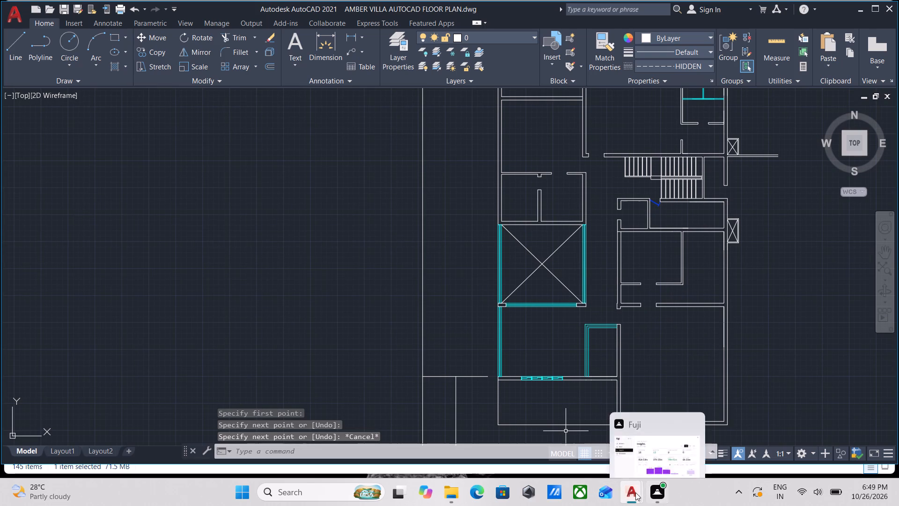